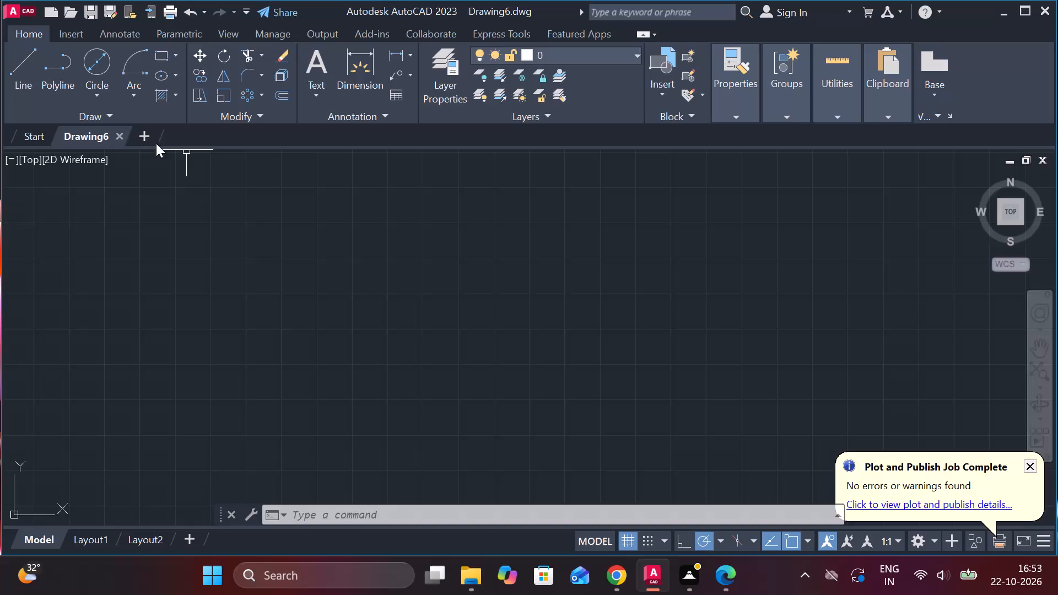
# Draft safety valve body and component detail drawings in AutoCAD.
# Create a new drawing and close Drawing6.
pyautogui.click(144, 136)
pyautogui.click(114, 137)
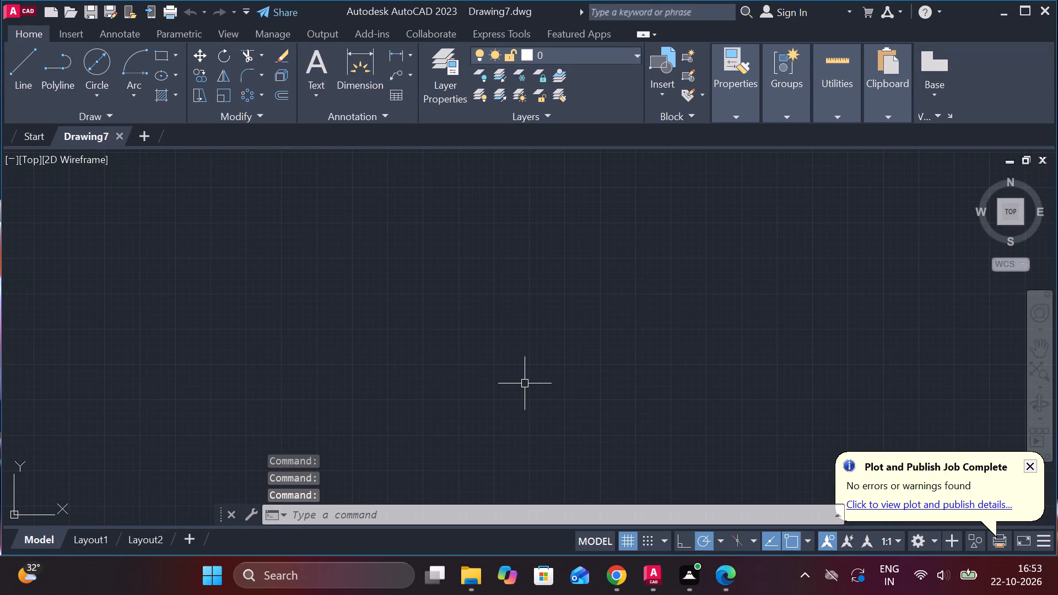
# Turn on command log file recording with LOGFILEON.
pyautogui.write('log')
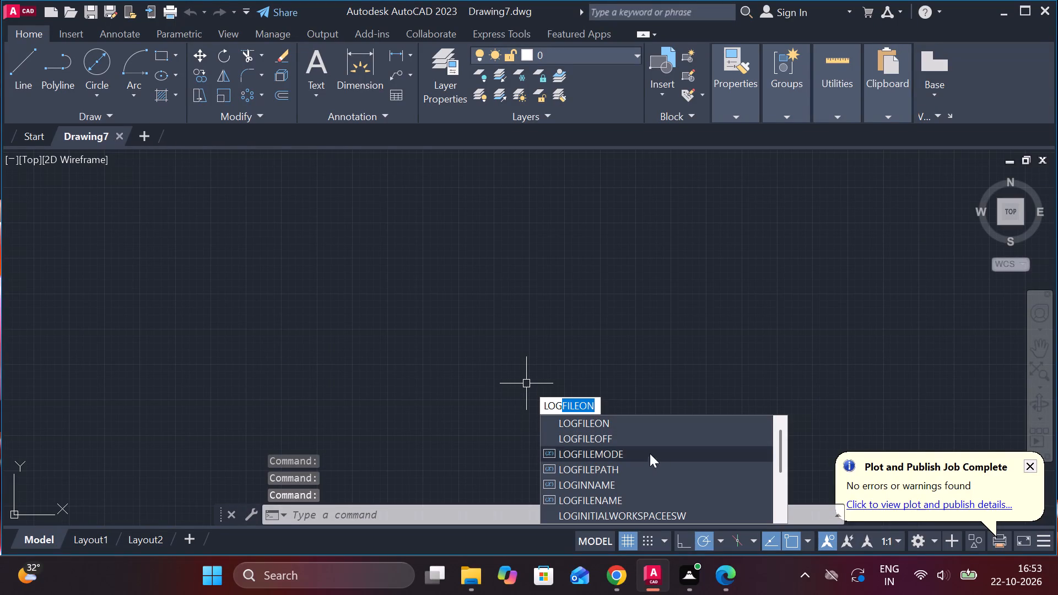
pyautogui.click(607, 428)
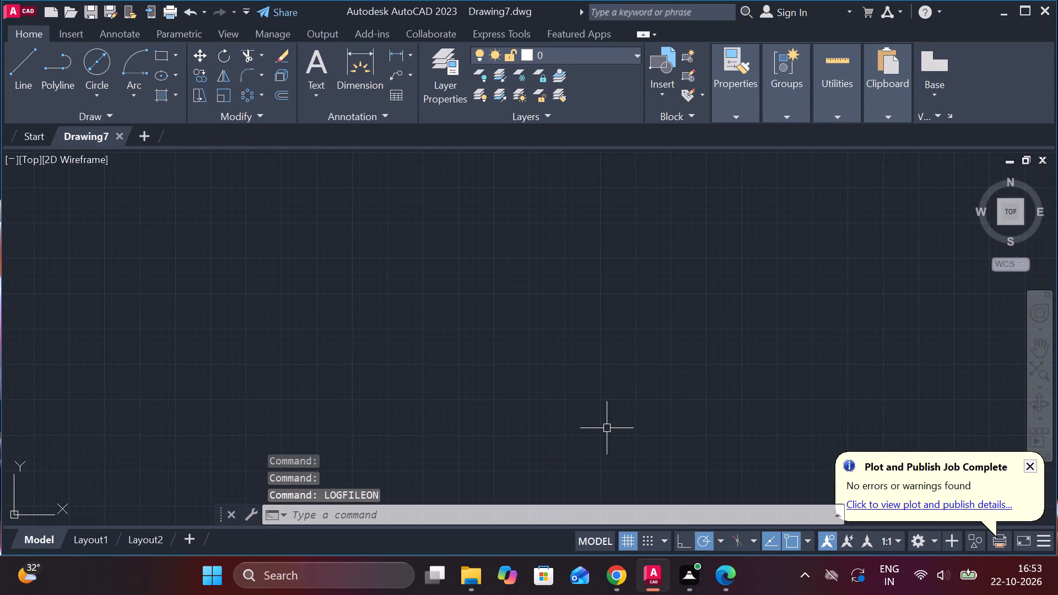
# Set the model space limits with the lower-left corner at 0,0 and the upper-right corner at 297,210.
pyautogui.write('limits')
pyautogui.press('Return')
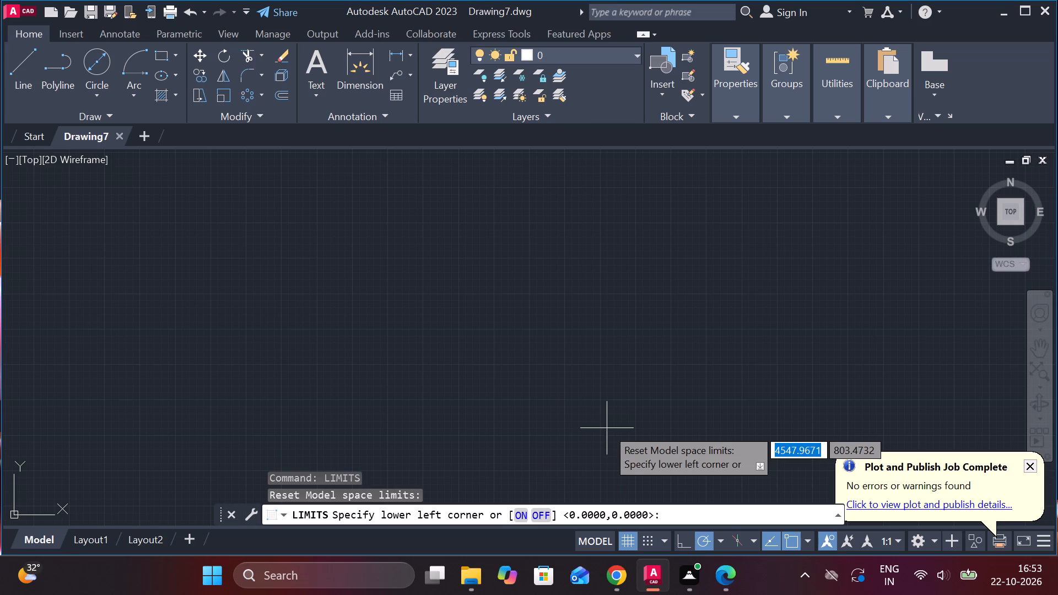
pyautogui.press('0')
pyautogui.write(',0')
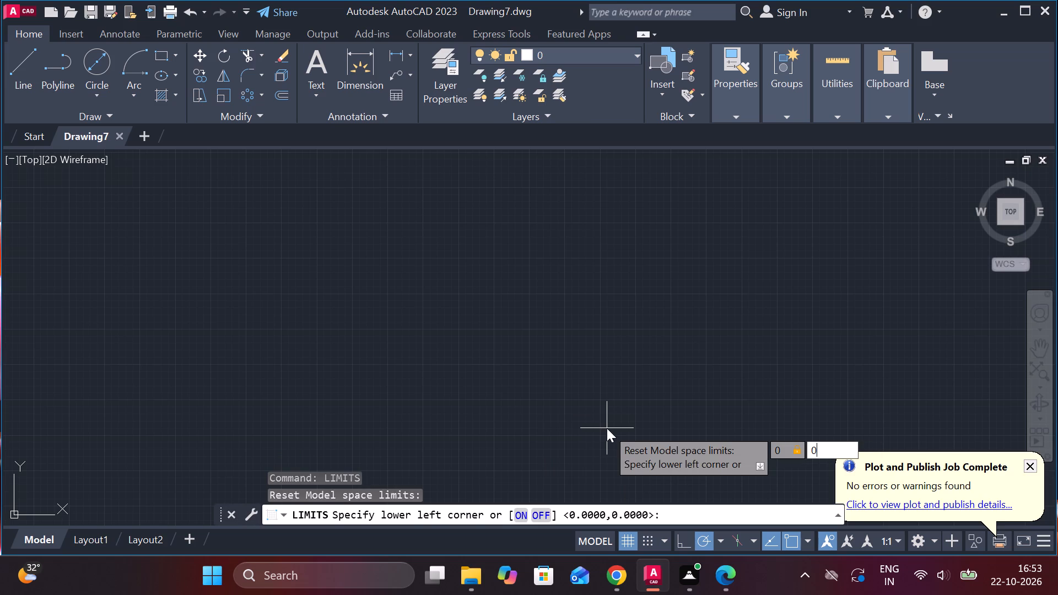
pyautogui.press('Return')
pyautogui.write('297,210')
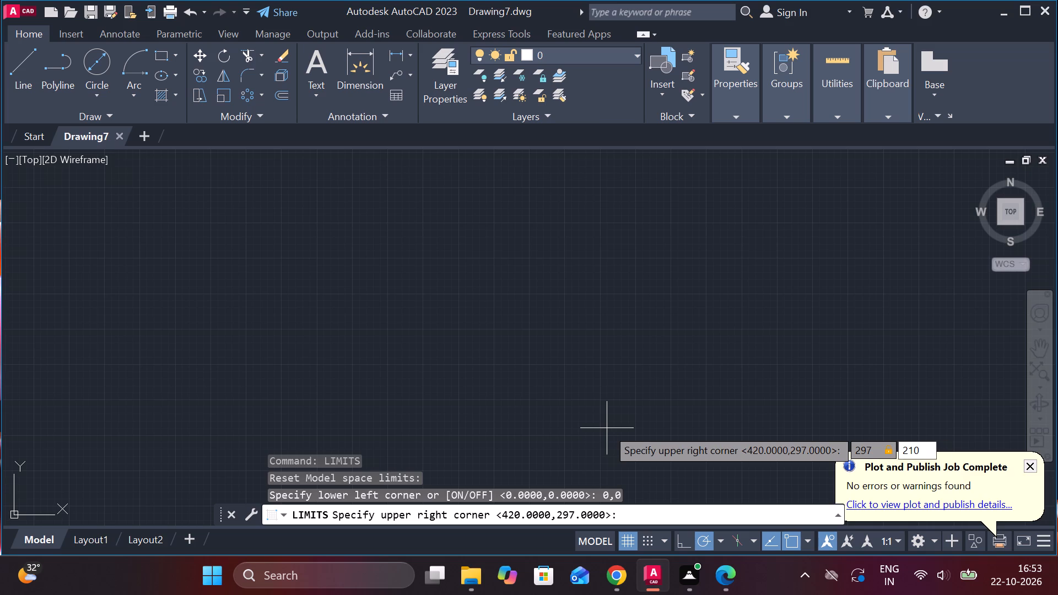
pyautogui.press('Return')
pyautogui.press('z')
pyautogui.press('Return')
pyautogui.press('e')
pyautogui.press('Return')
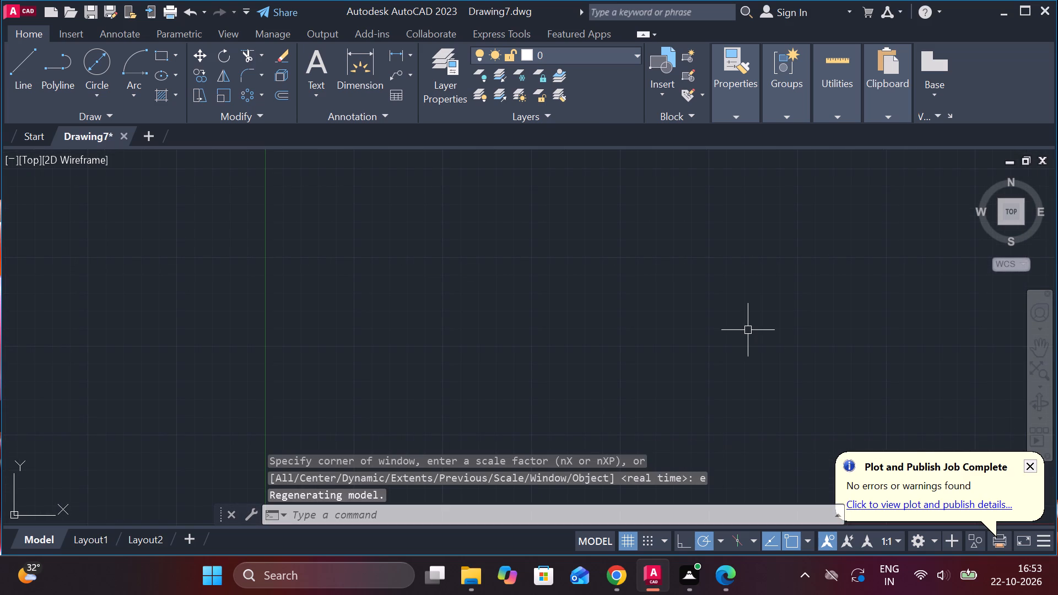
# Open the Options dialog to check the program settings, and close it.
pyautogui.write('op')
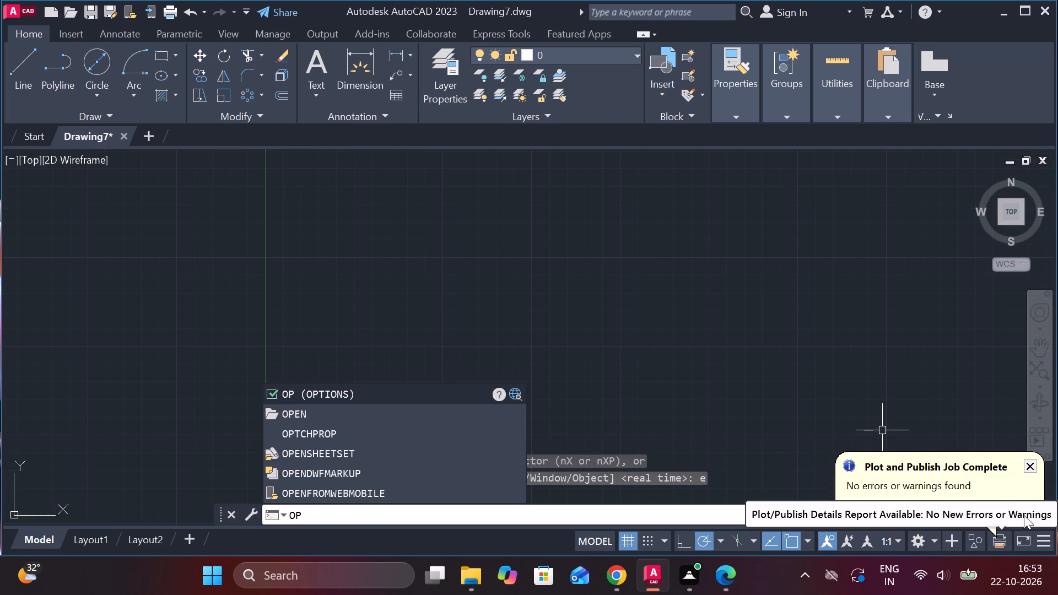
pyautogui.click(344, 389)
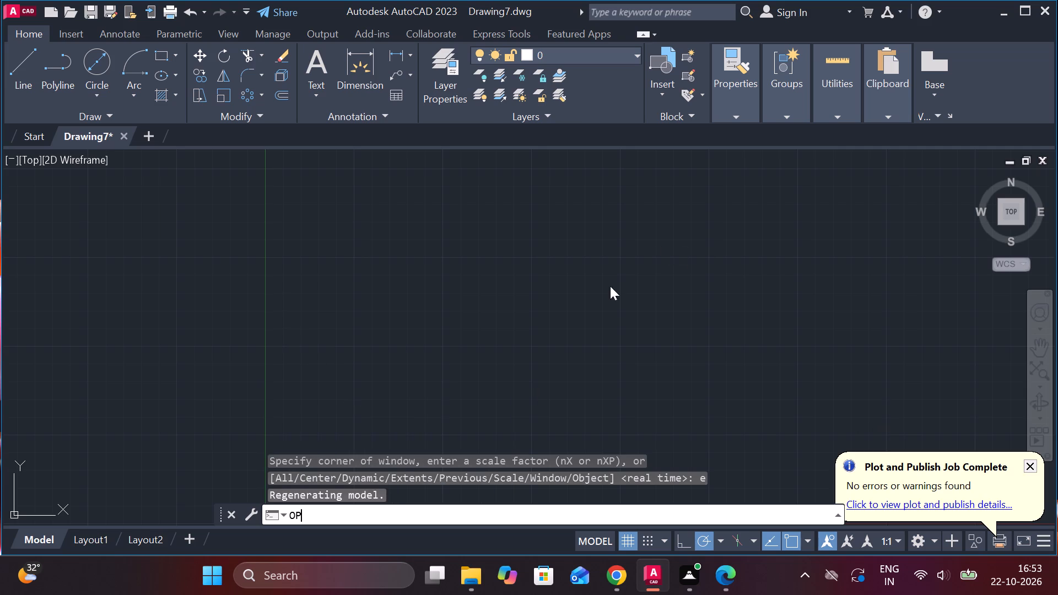
pyautogui.click(657, 502)
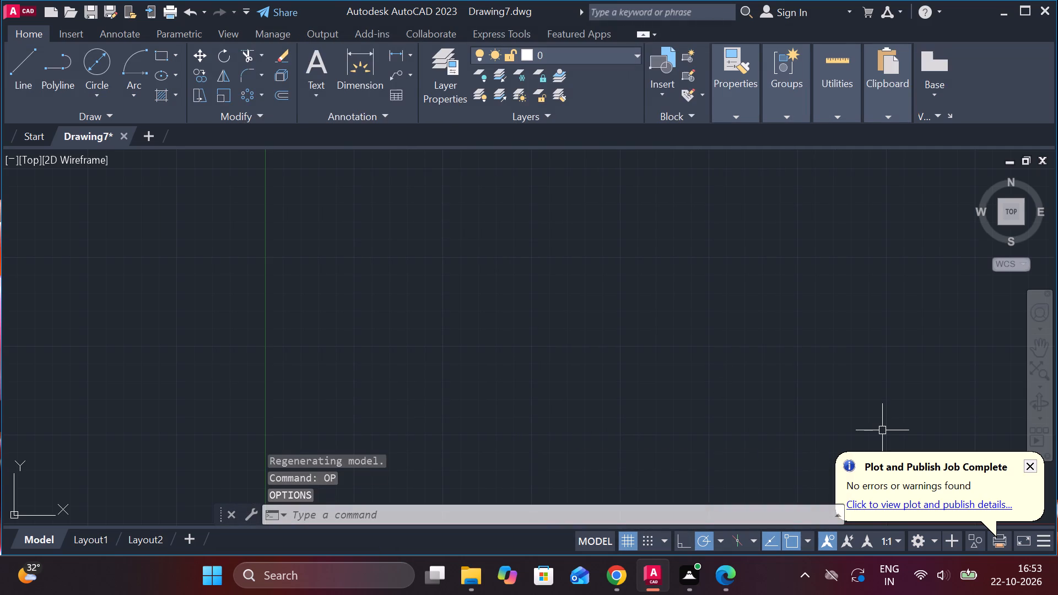
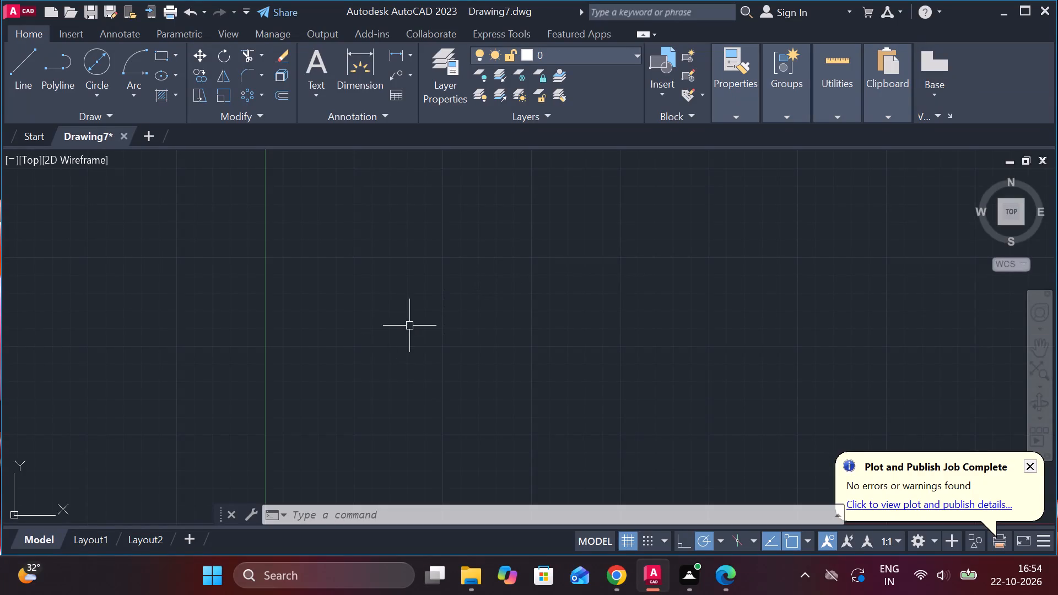
# Move the UCS origin from the world origin down and to the left, to the corner of the visible drawing area.
pyautogui.scroll(-2, 398, 350)
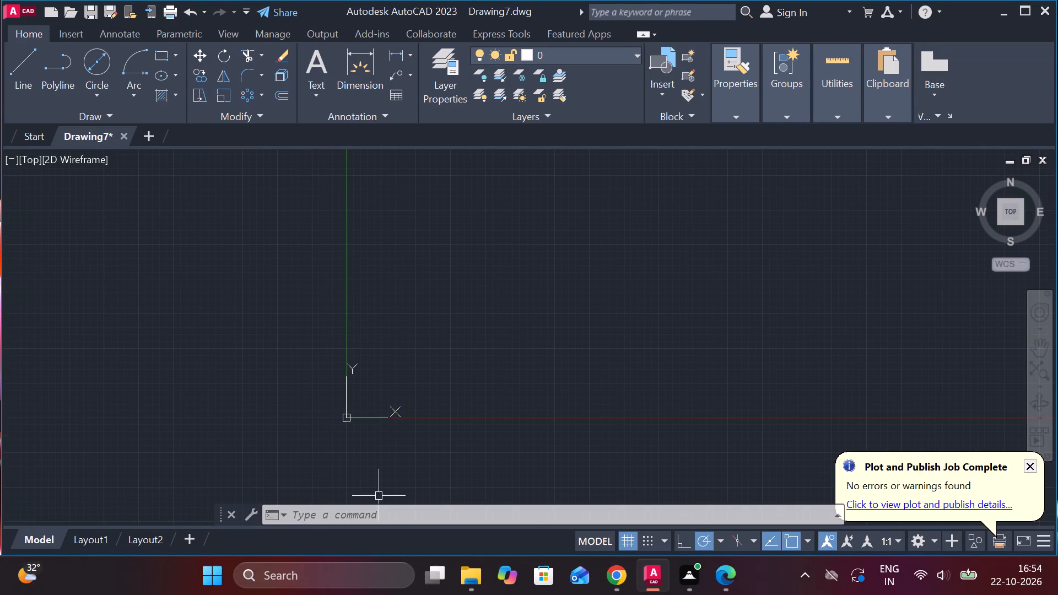
pyautogui.click(347, 418)
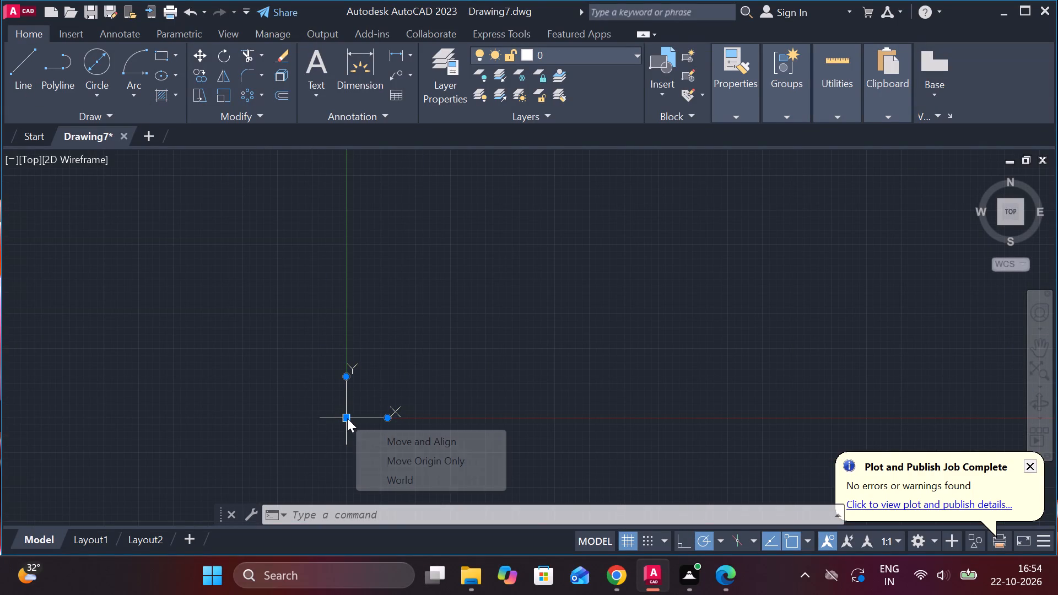
pyautogui.click(347, 418)
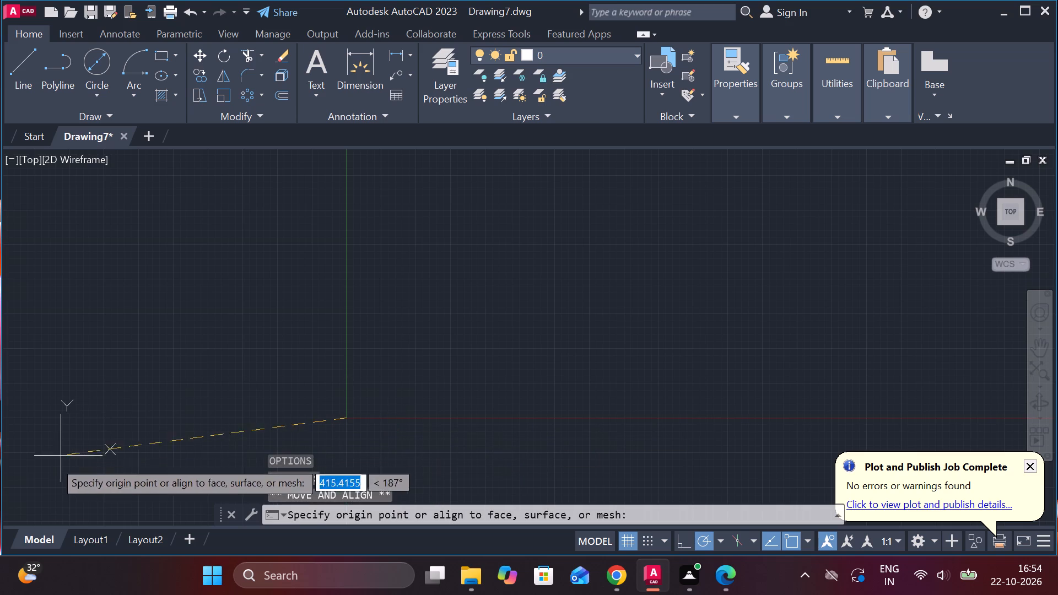
pyautogui.click(4, 514)
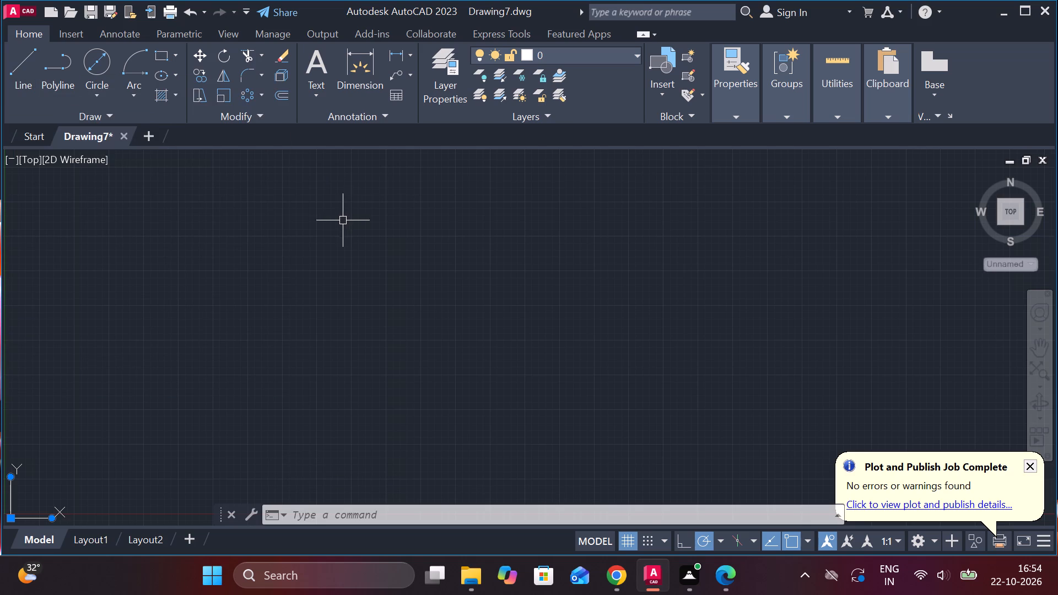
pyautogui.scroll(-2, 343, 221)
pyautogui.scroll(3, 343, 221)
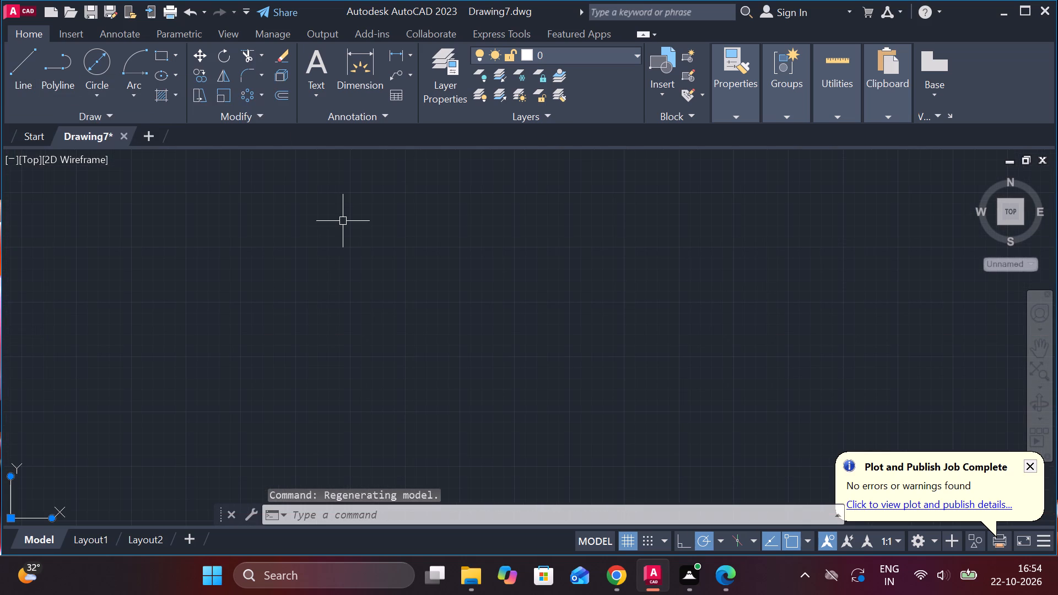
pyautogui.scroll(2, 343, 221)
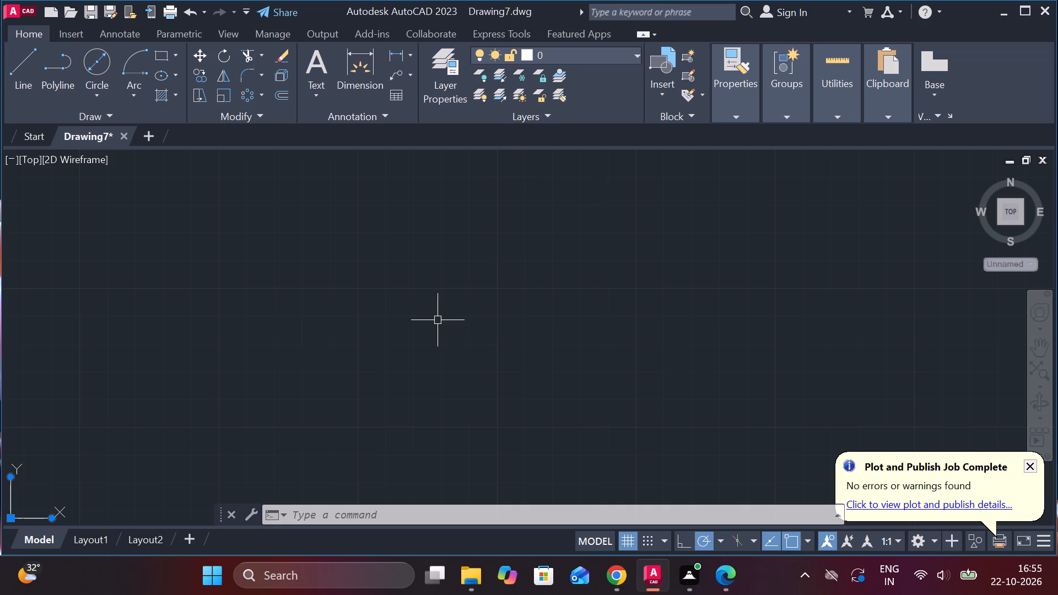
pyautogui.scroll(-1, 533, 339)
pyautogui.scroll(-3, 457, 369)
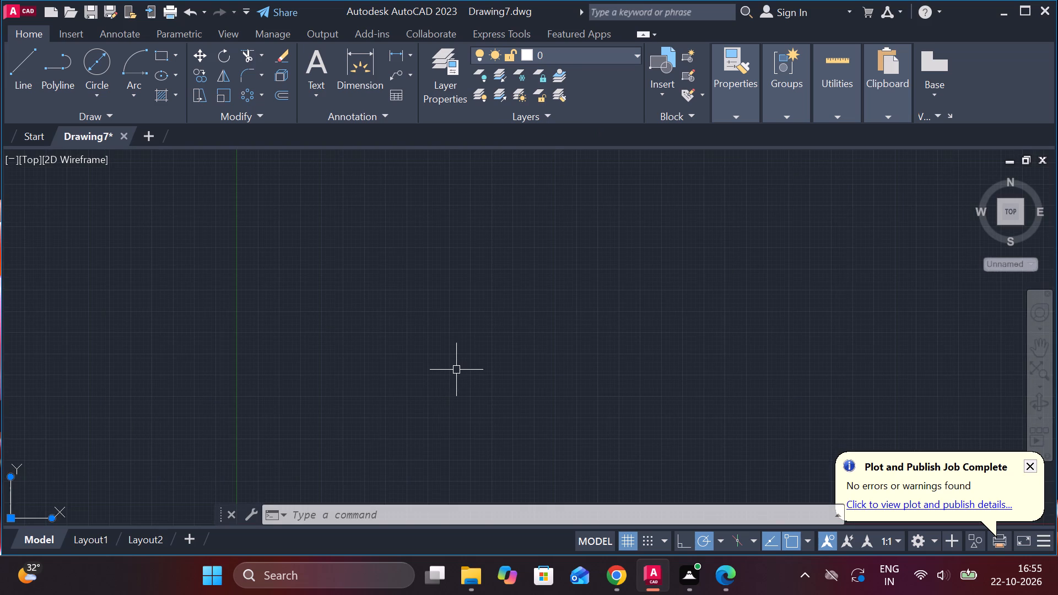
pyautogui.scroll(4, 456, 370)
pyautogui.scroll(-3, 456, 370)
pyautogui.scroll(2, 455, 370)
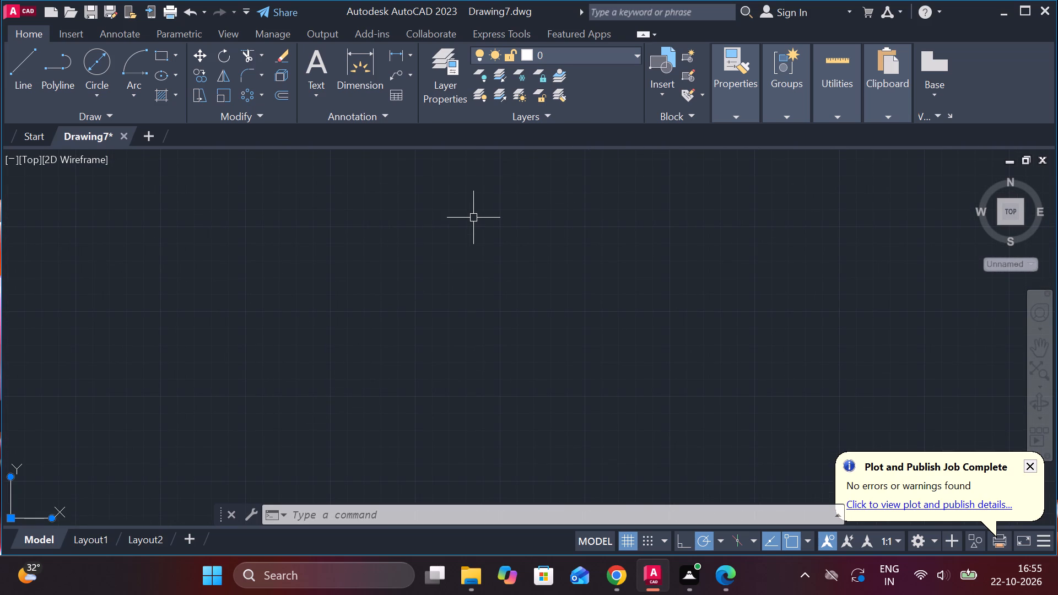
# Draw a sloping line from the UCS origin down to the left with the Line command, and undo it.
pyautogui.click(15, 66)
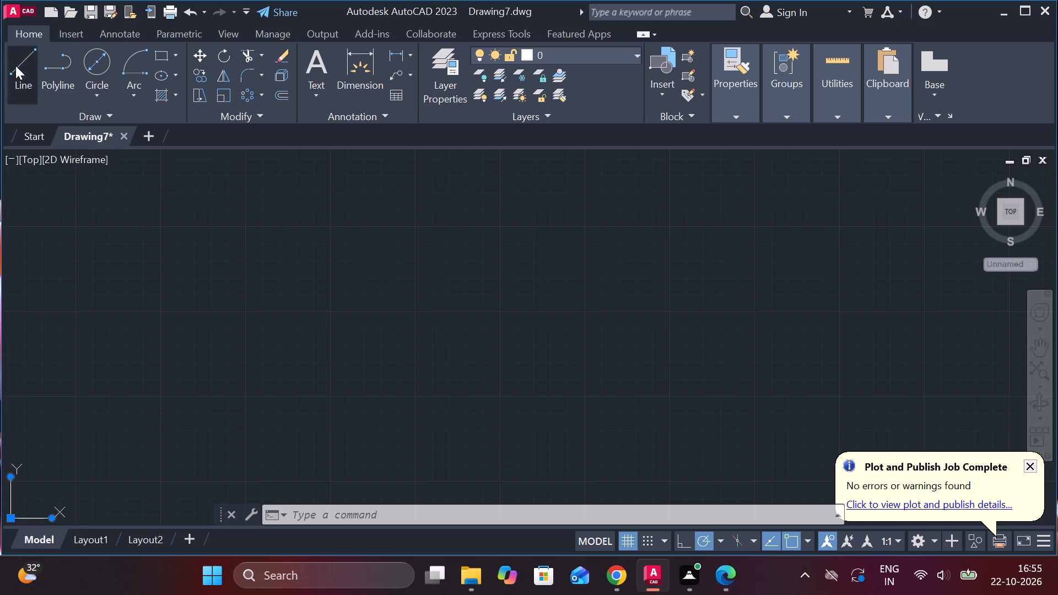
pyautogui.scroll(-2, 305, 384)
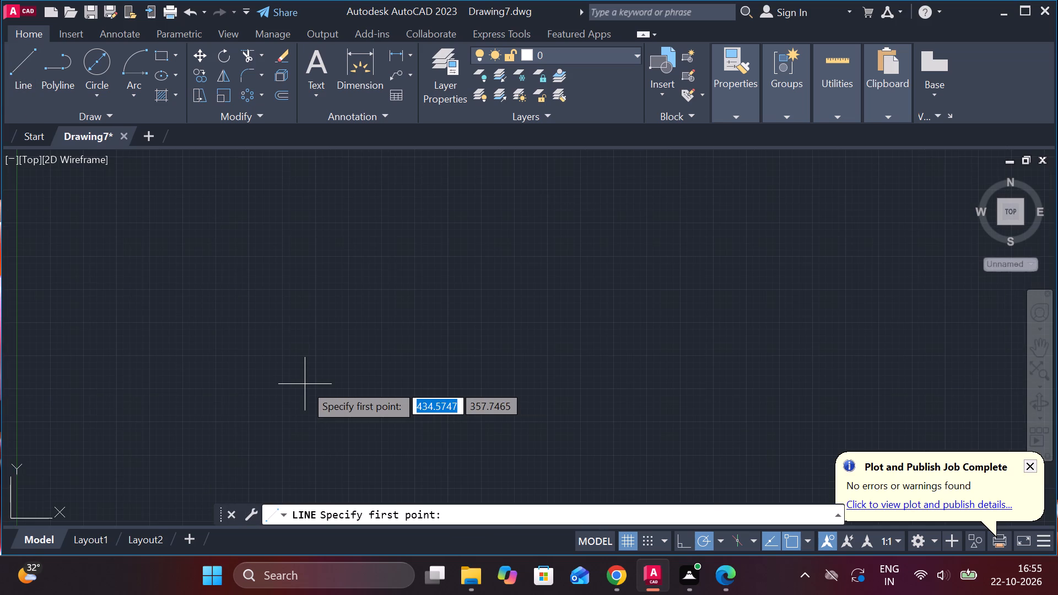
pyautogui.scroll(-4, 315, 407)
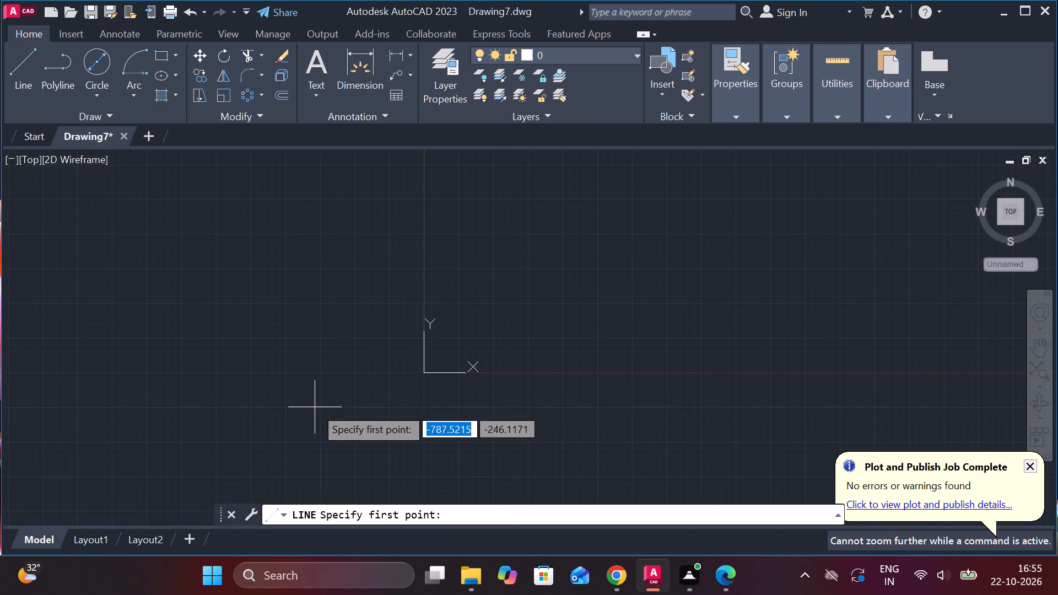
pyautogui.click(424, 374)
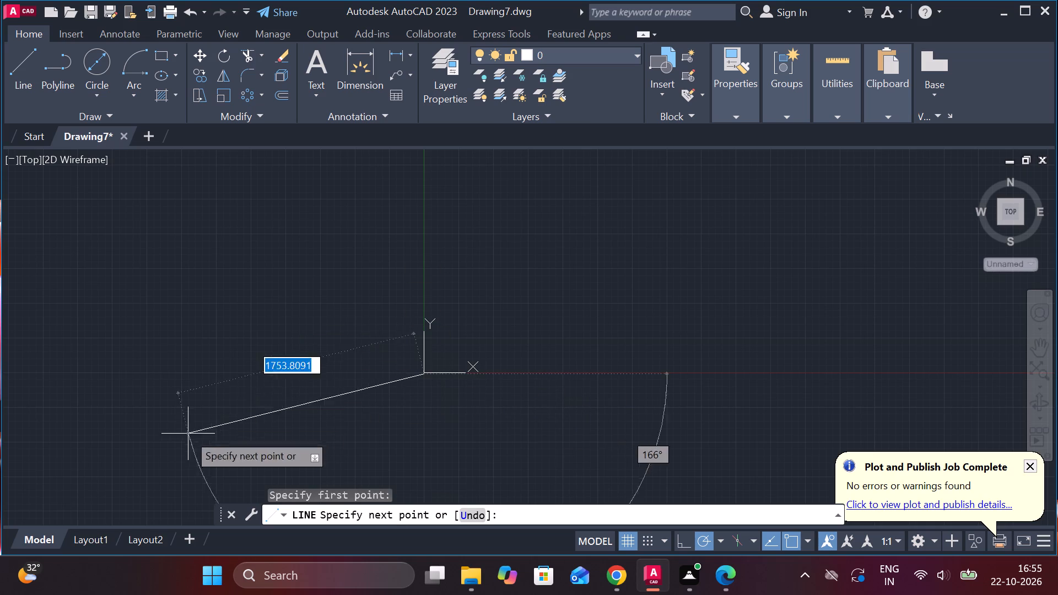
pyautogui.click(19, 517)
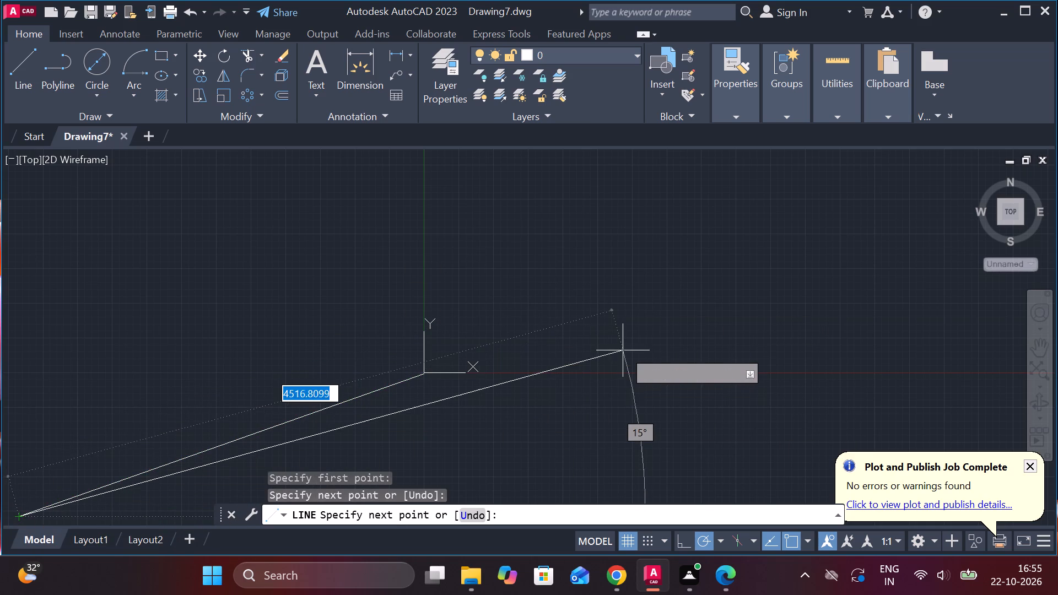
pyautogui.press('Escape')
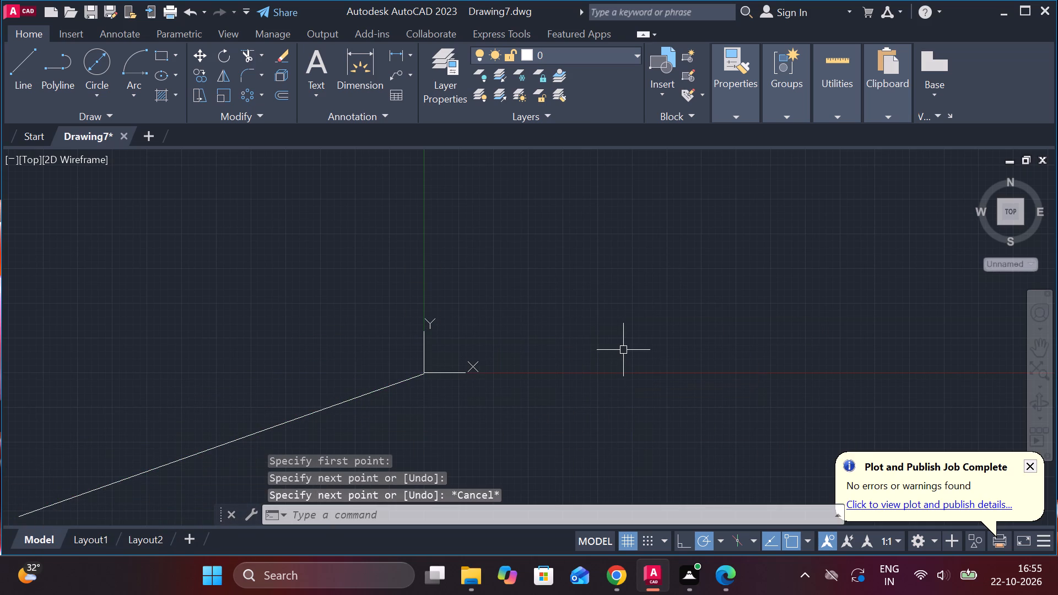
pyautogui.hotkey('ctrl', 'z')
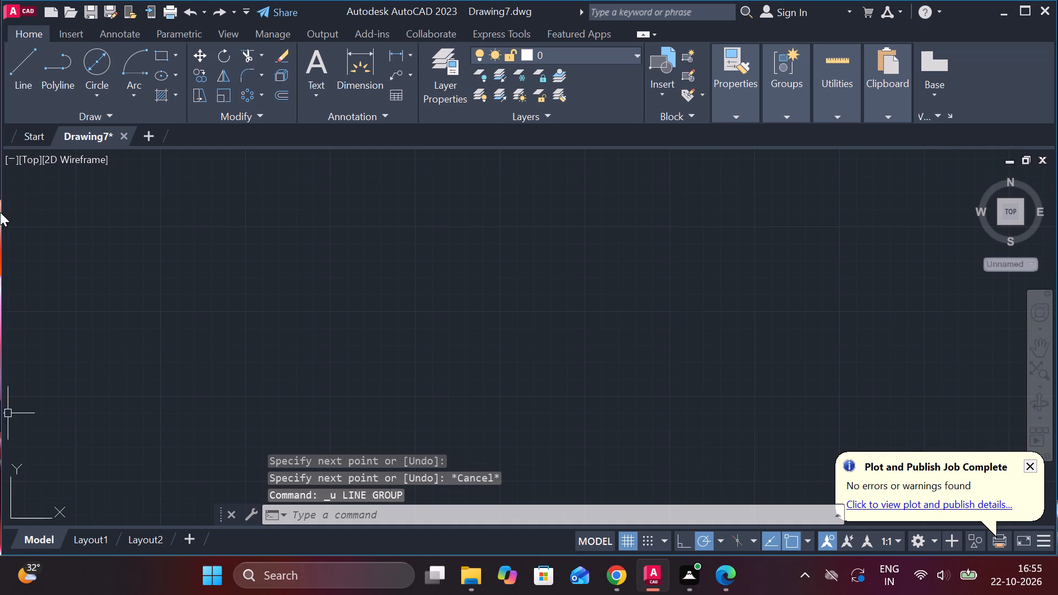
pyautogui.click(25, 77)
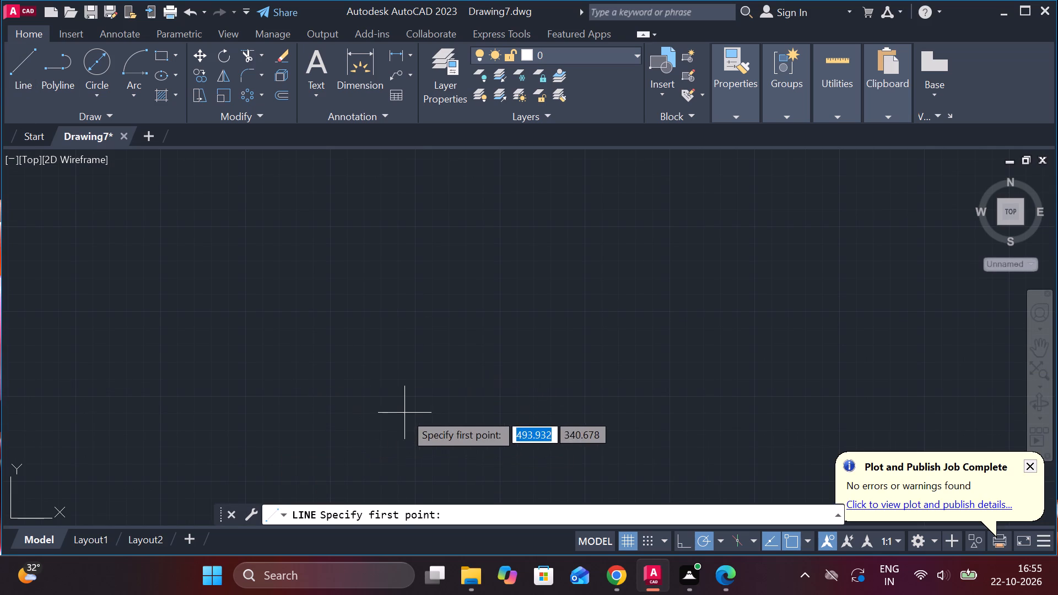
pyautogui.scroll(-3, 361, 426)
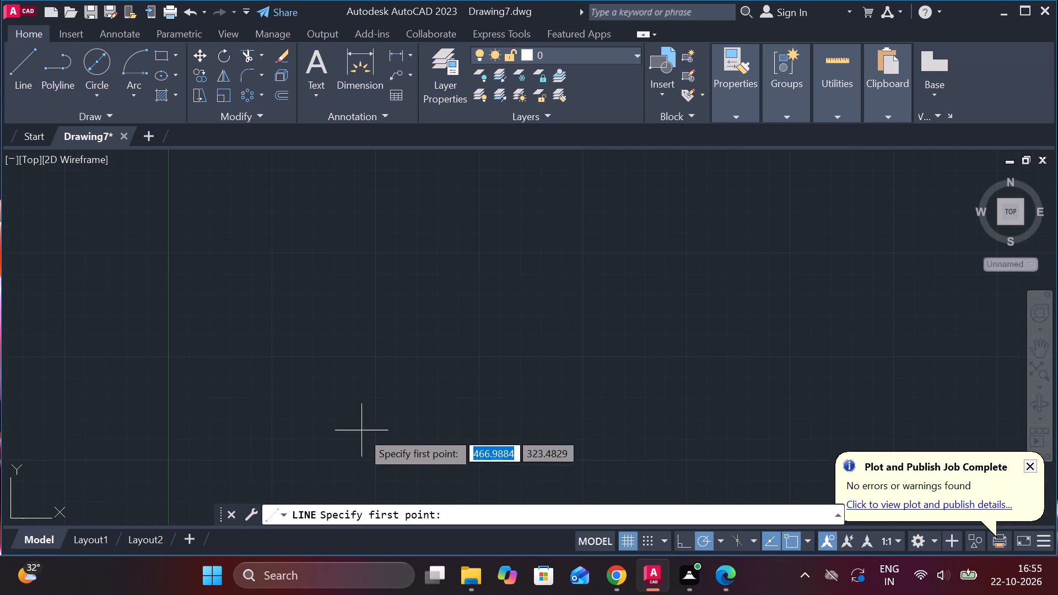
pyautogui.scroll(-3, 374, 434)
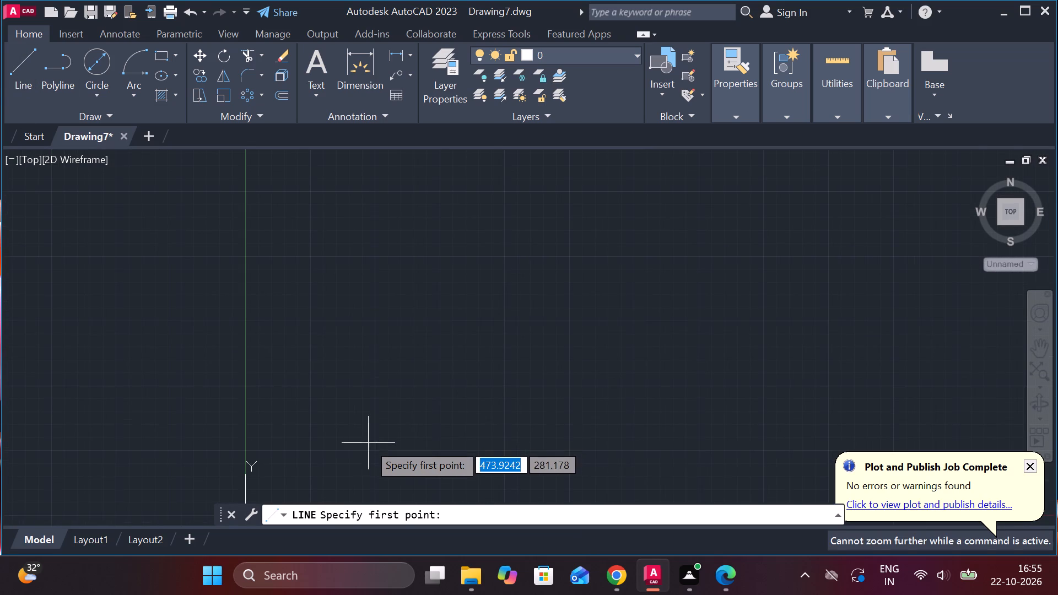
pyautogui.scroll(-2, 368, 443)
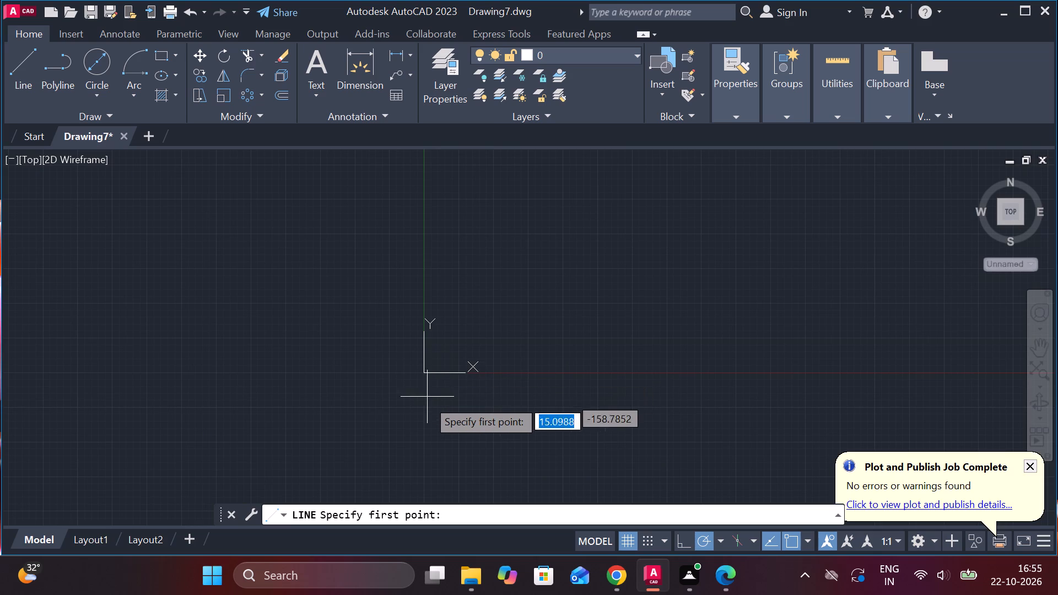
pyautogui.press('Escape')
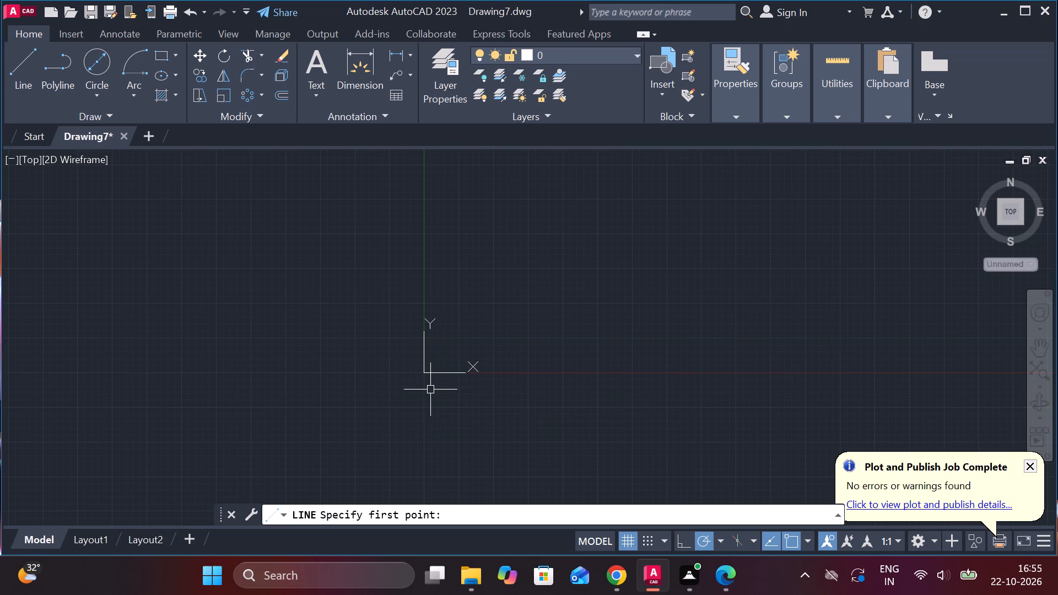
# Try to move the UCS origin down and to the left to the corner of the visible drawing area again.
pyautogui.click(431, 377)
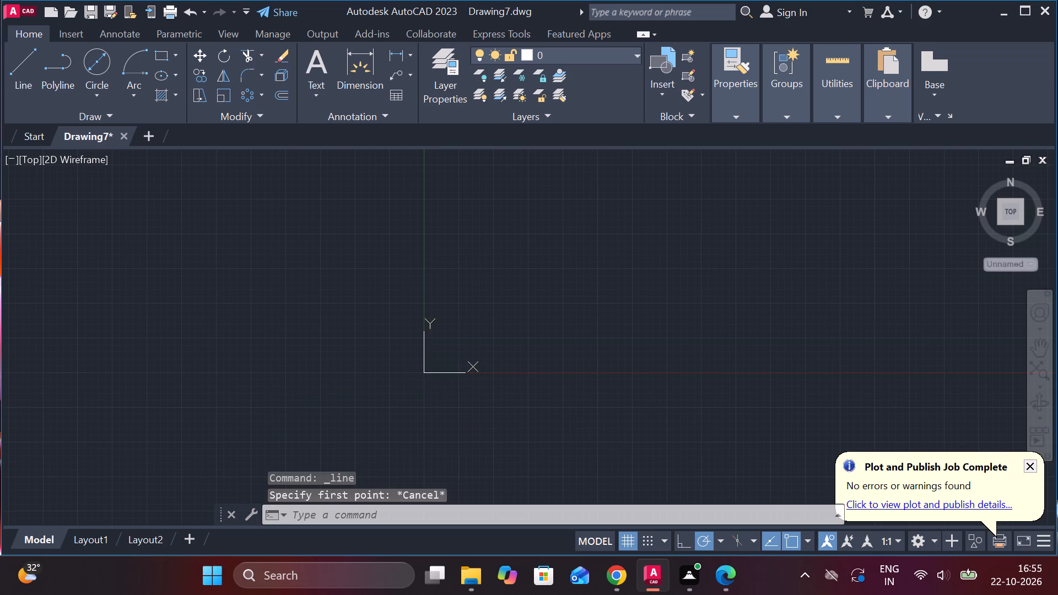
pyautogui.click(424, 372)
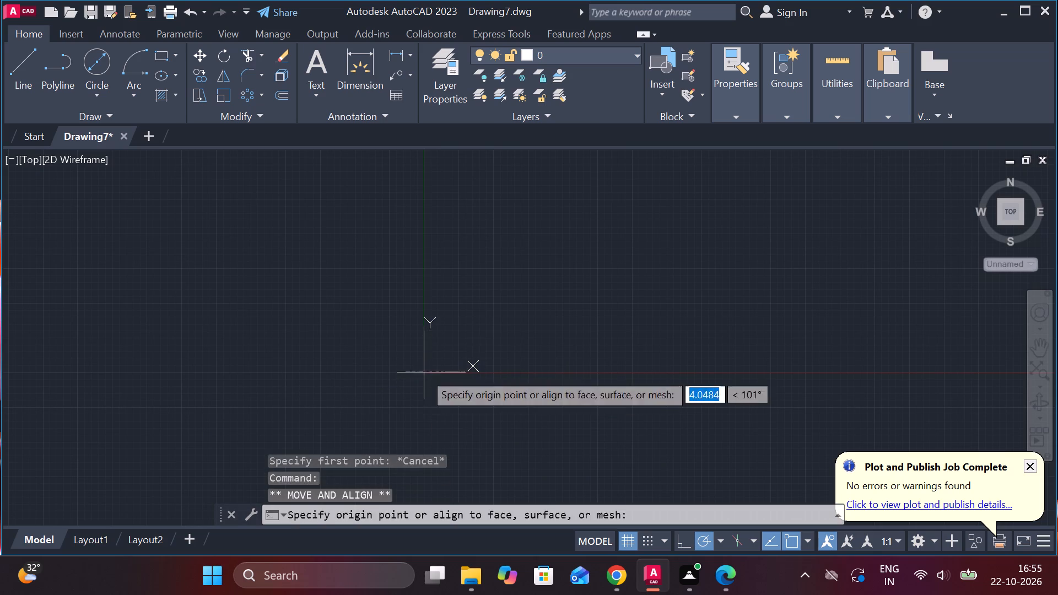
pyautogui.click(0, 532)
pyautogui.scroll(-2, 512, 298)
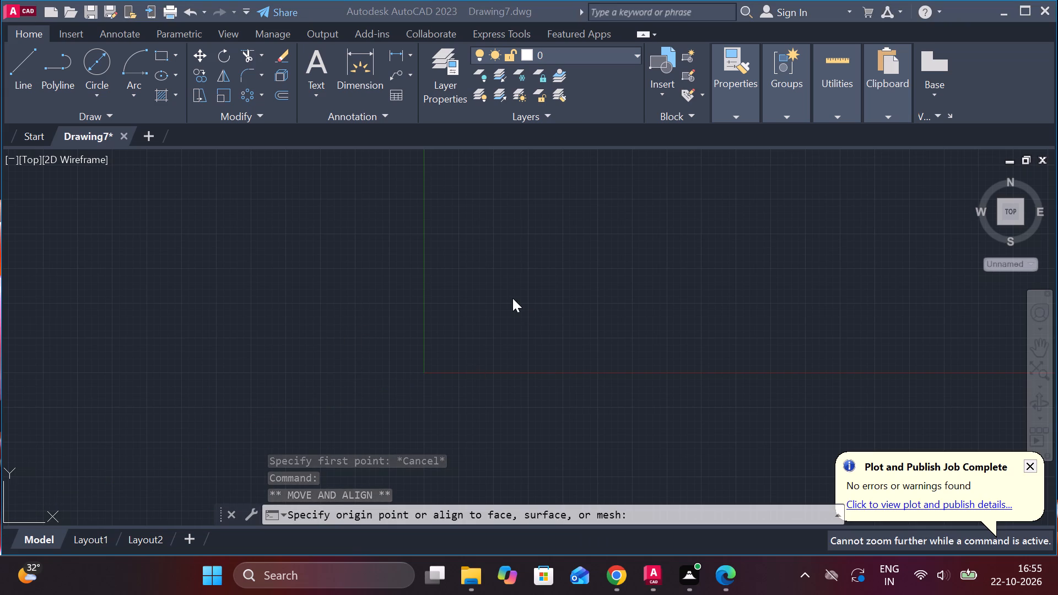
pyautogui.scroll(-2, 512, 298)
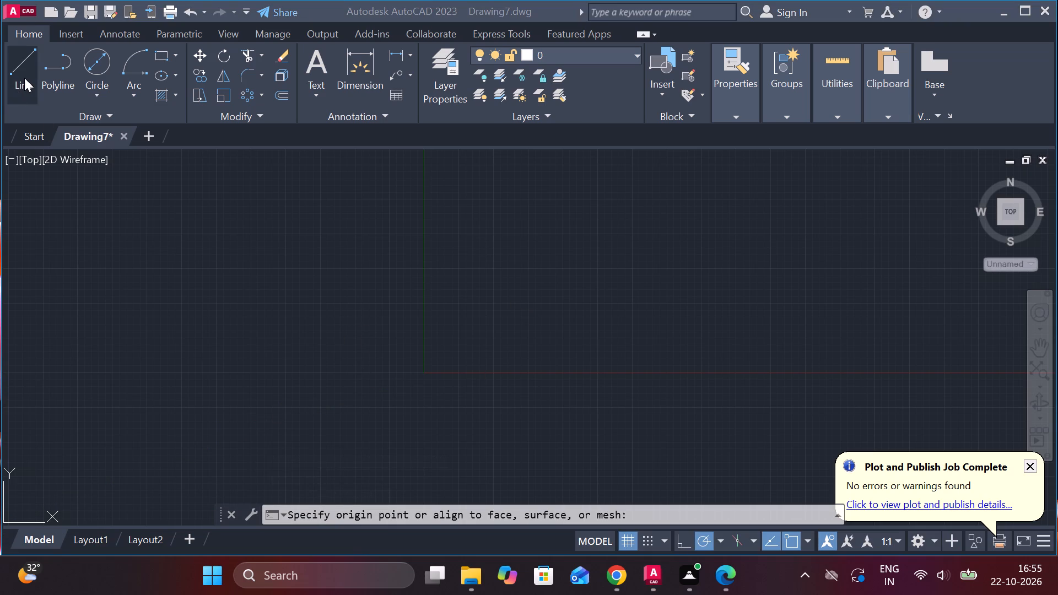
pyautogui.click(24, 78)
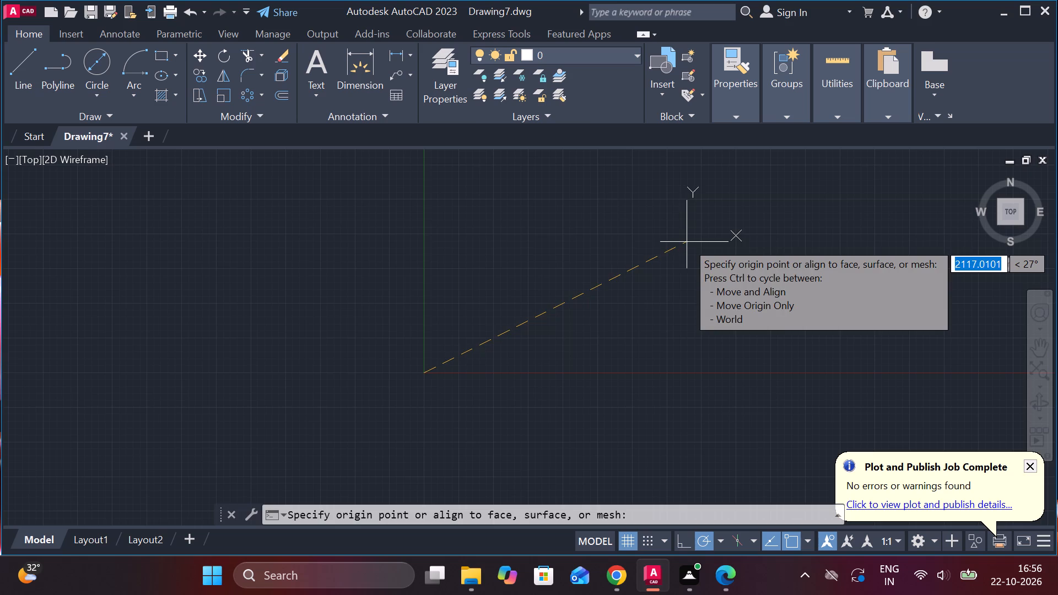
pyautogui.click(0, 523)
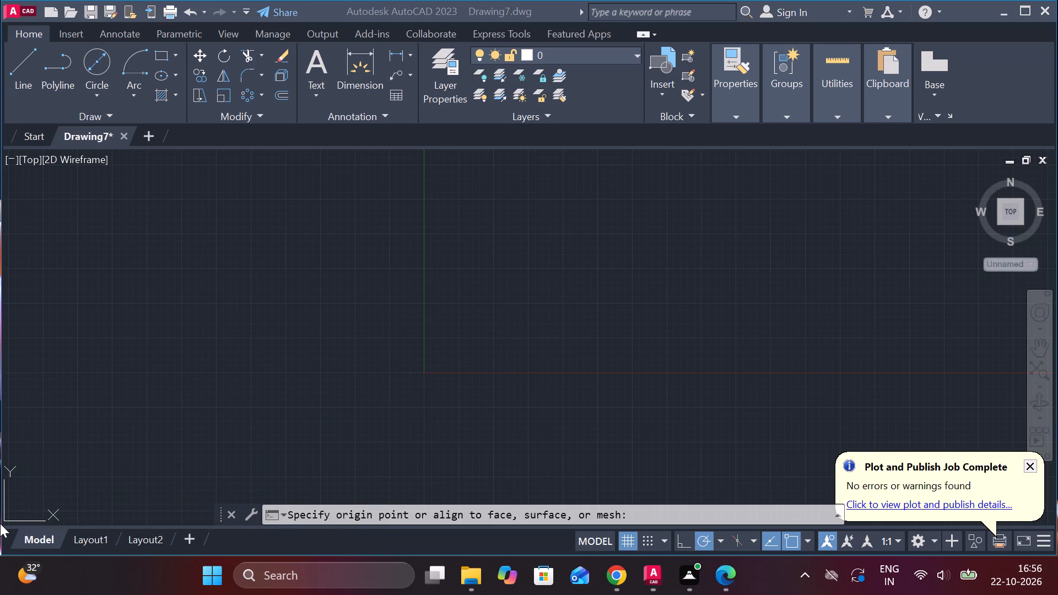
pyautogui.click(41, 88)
# Draw a single vertical line downwards in the open area above and to the right of the UCS origin.
pyautogui.click(31, 73)
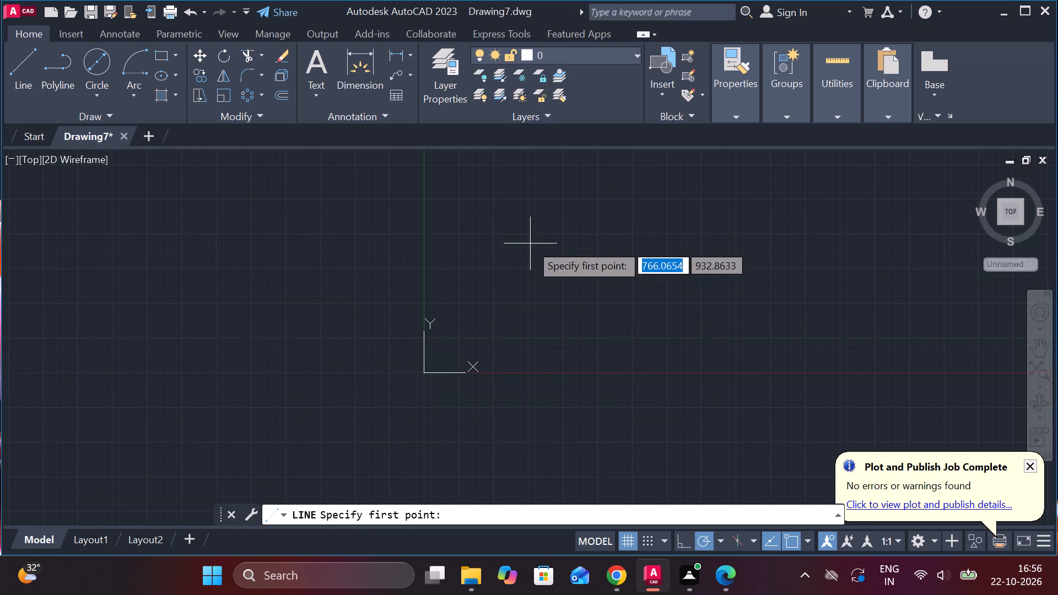
pyautogui.scroll(-2, 542, 241)
pyautogui.scroll(4, 542, 241)
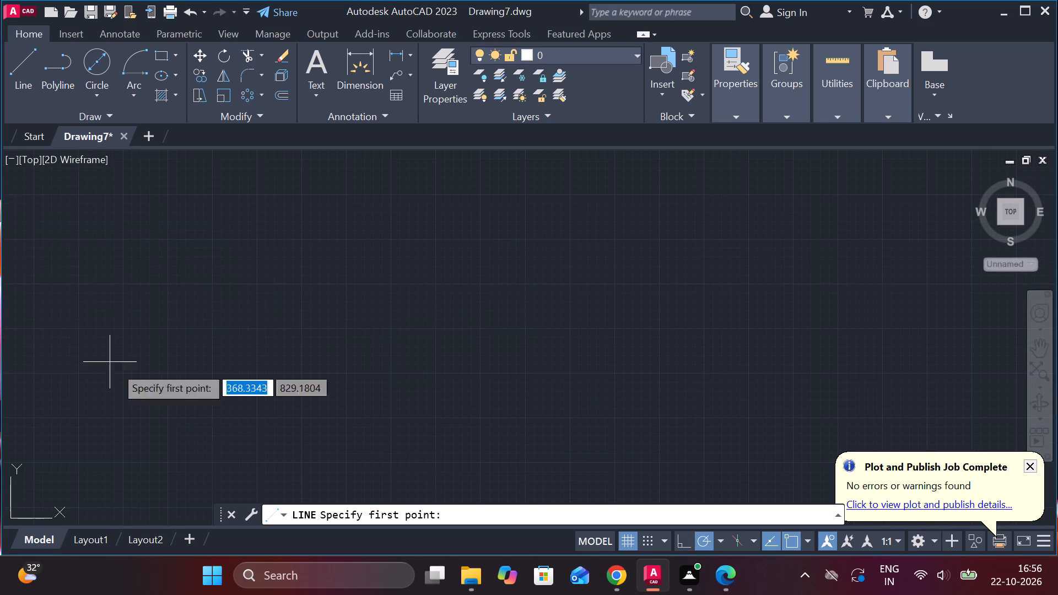
pyautogui.click(423, 196)
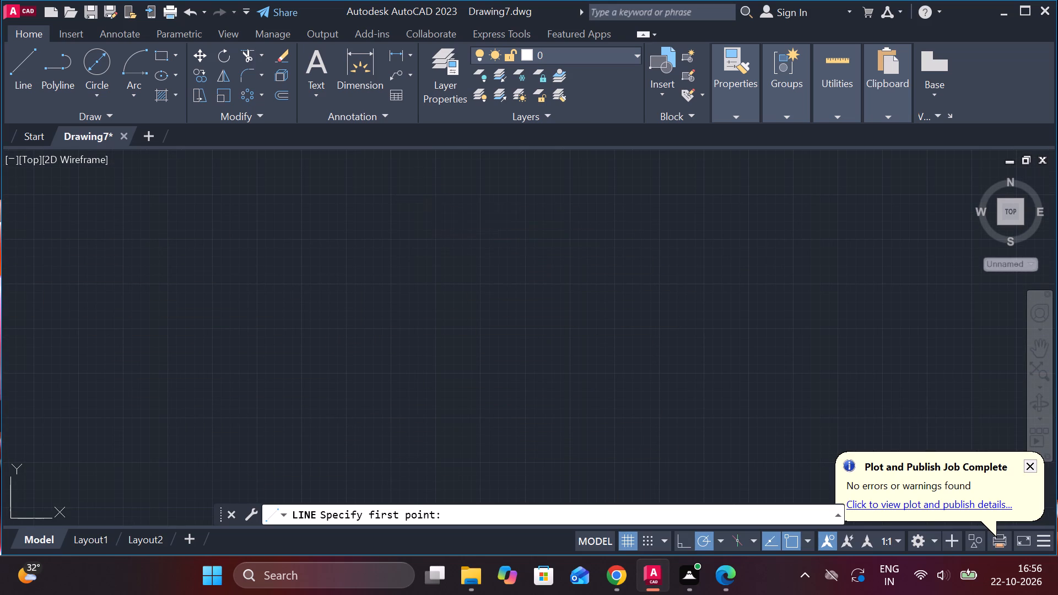
pyautogui.click(417, 480)
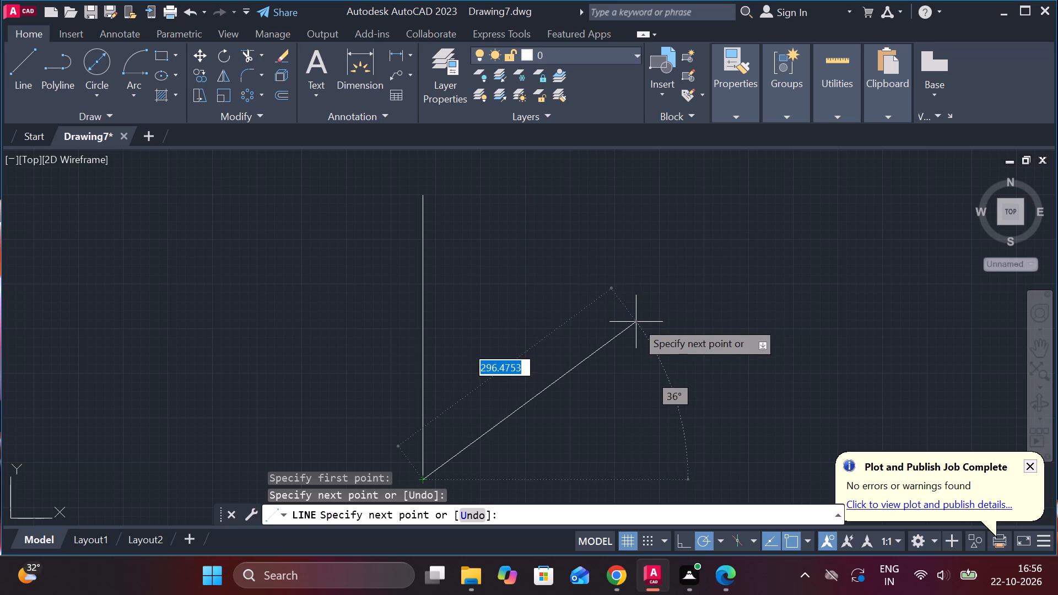
pyautogui.press('Escape')
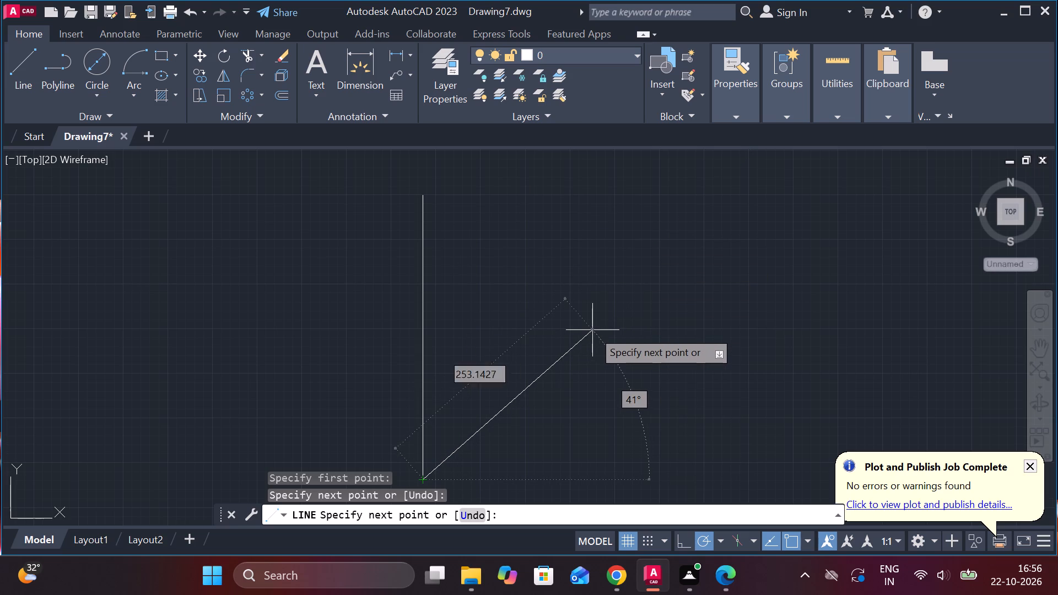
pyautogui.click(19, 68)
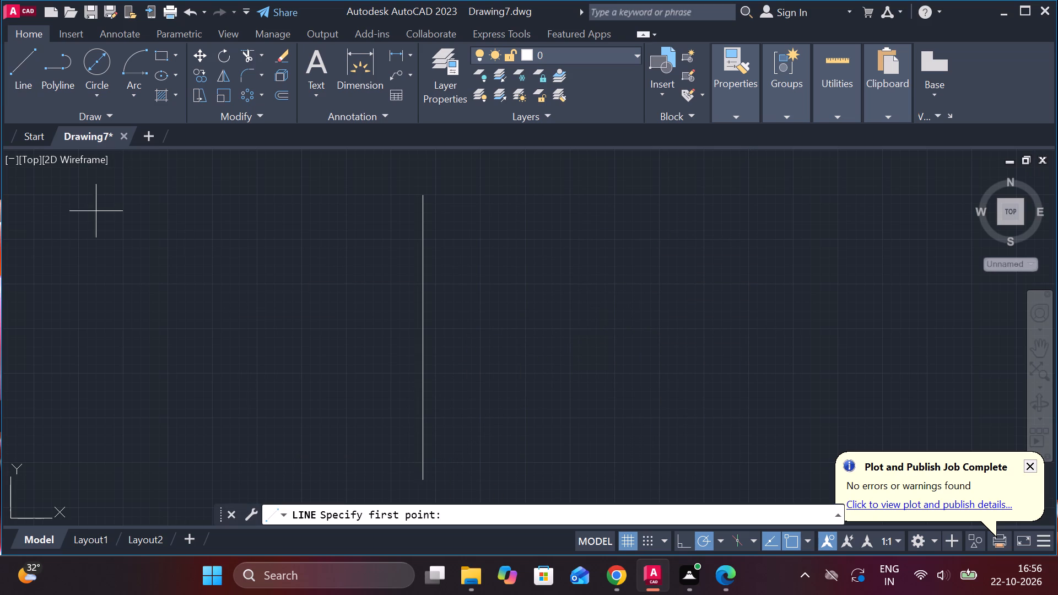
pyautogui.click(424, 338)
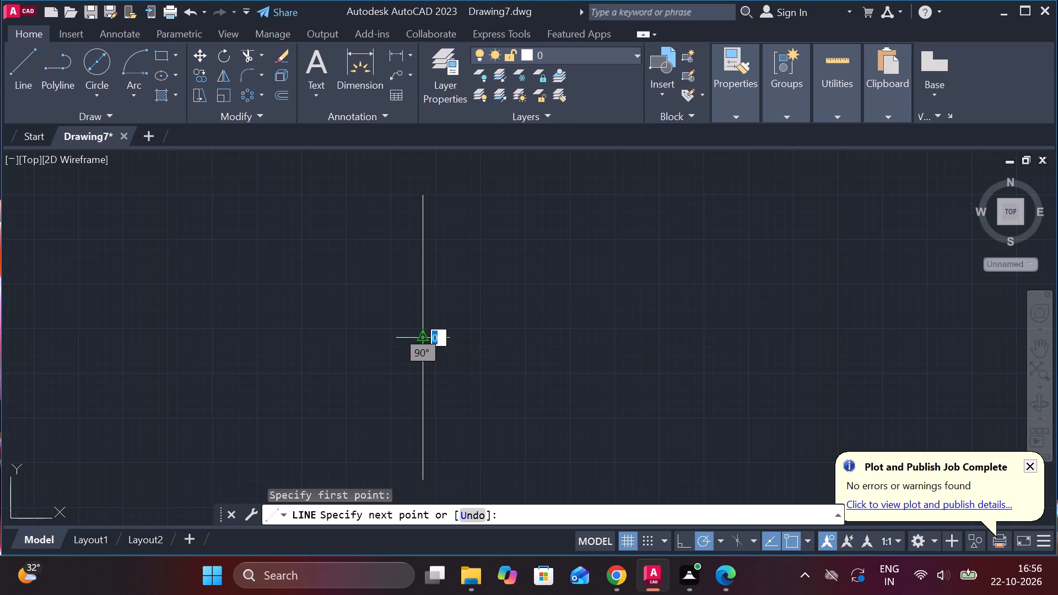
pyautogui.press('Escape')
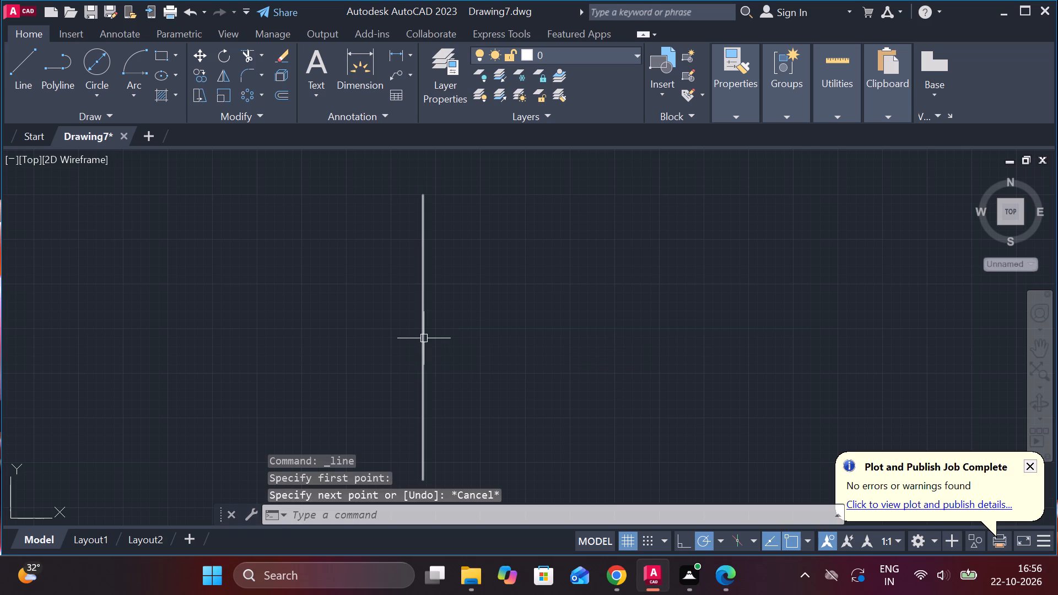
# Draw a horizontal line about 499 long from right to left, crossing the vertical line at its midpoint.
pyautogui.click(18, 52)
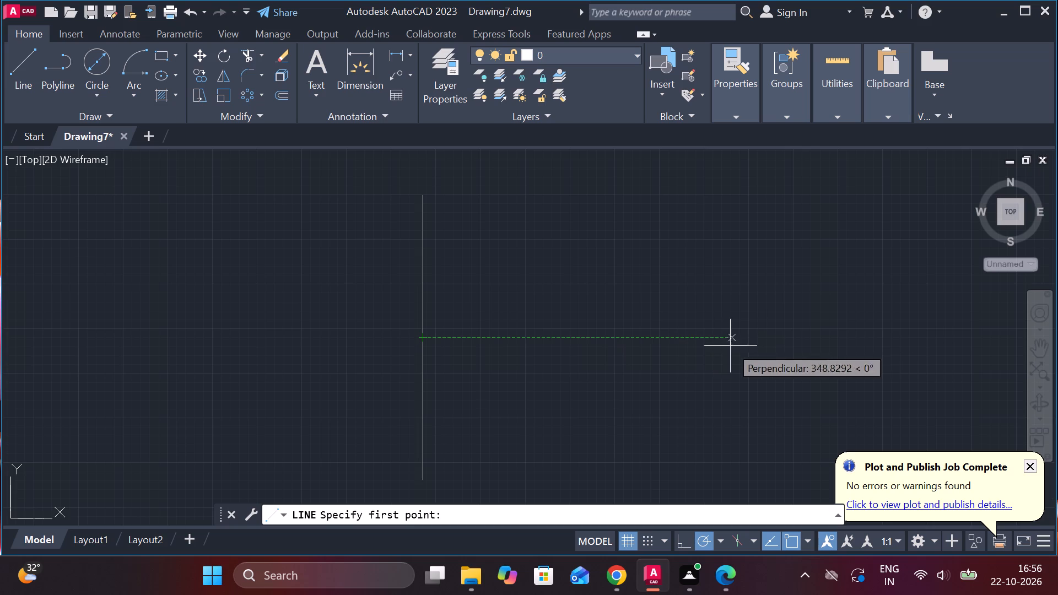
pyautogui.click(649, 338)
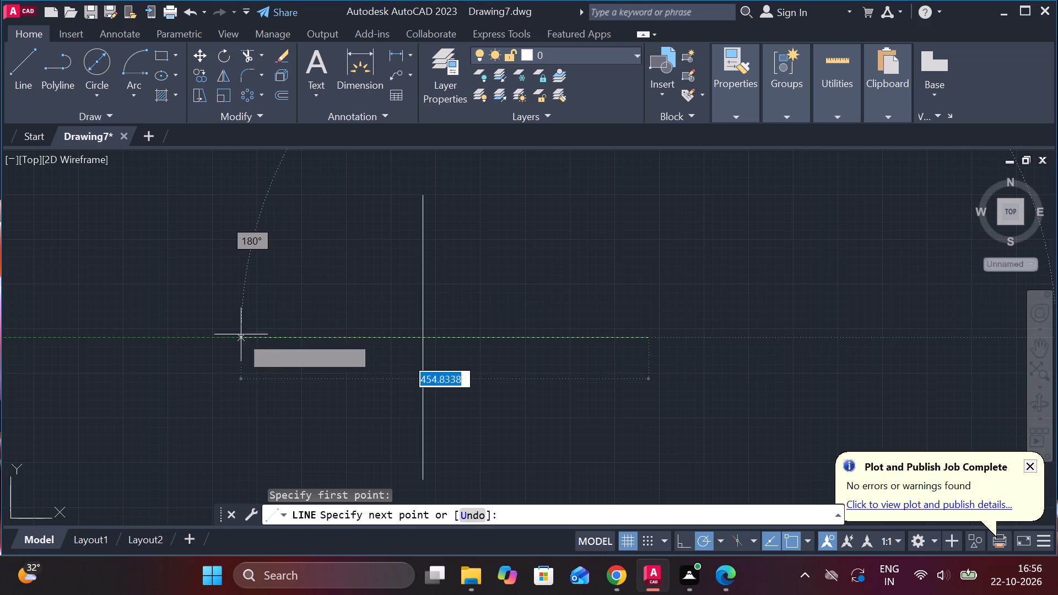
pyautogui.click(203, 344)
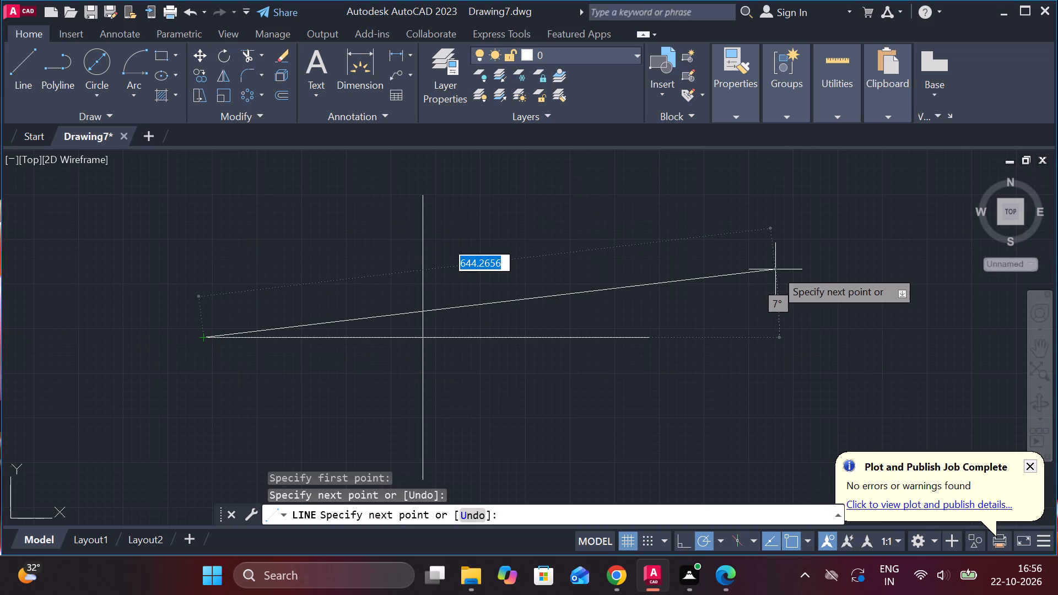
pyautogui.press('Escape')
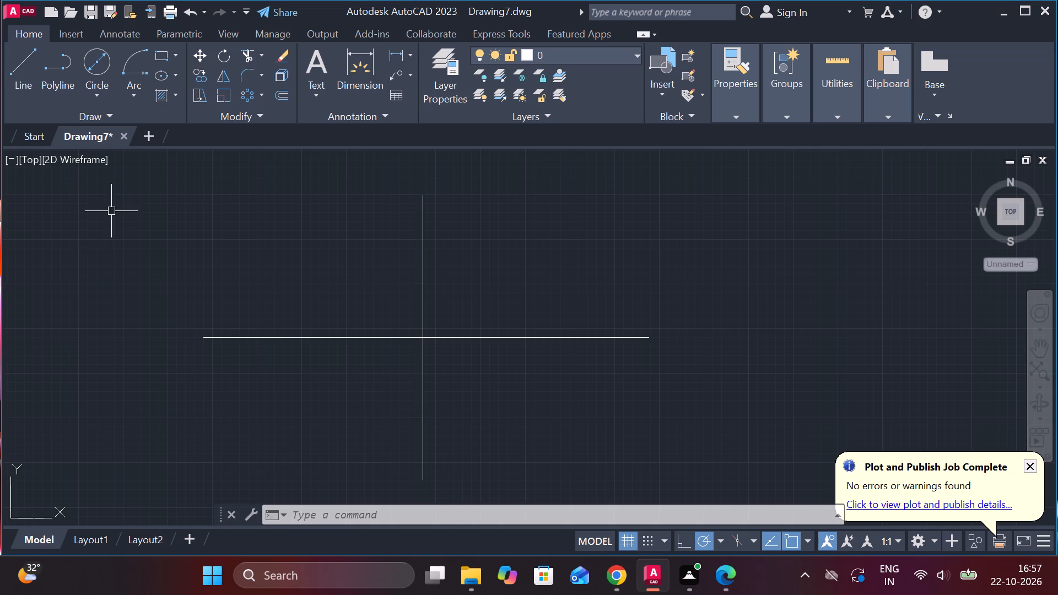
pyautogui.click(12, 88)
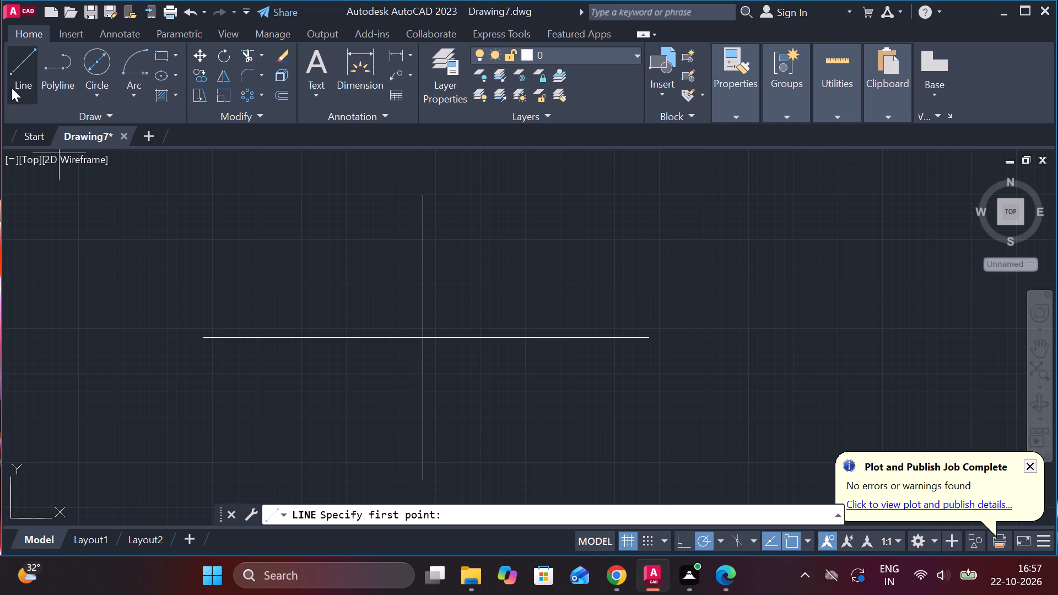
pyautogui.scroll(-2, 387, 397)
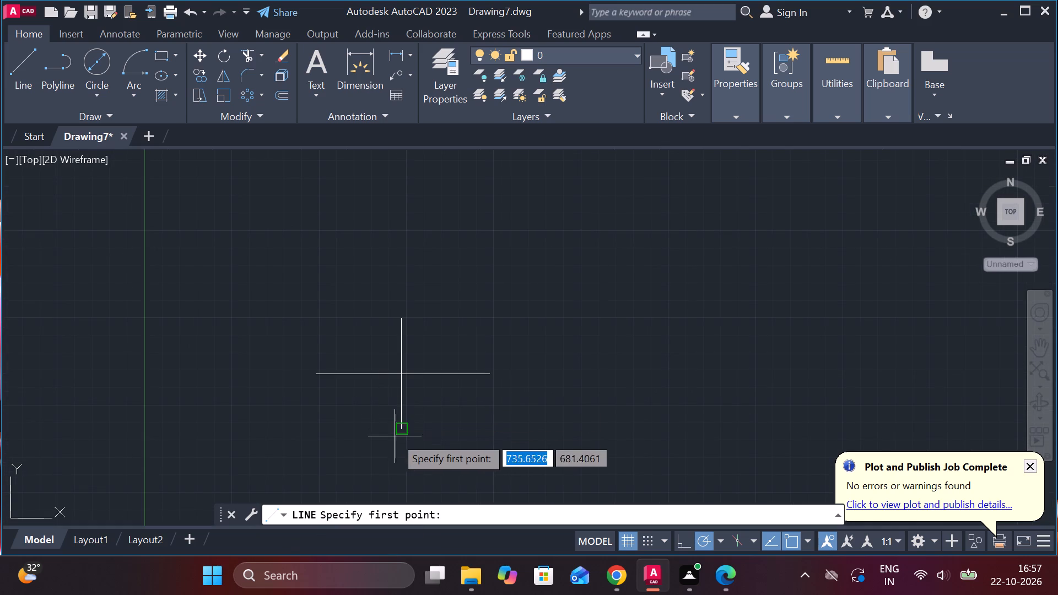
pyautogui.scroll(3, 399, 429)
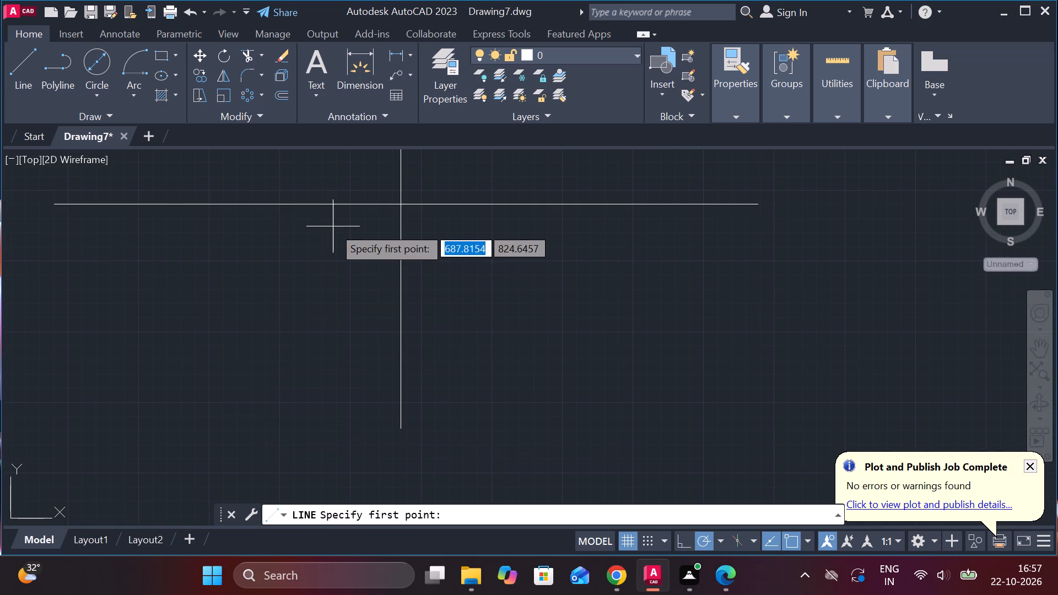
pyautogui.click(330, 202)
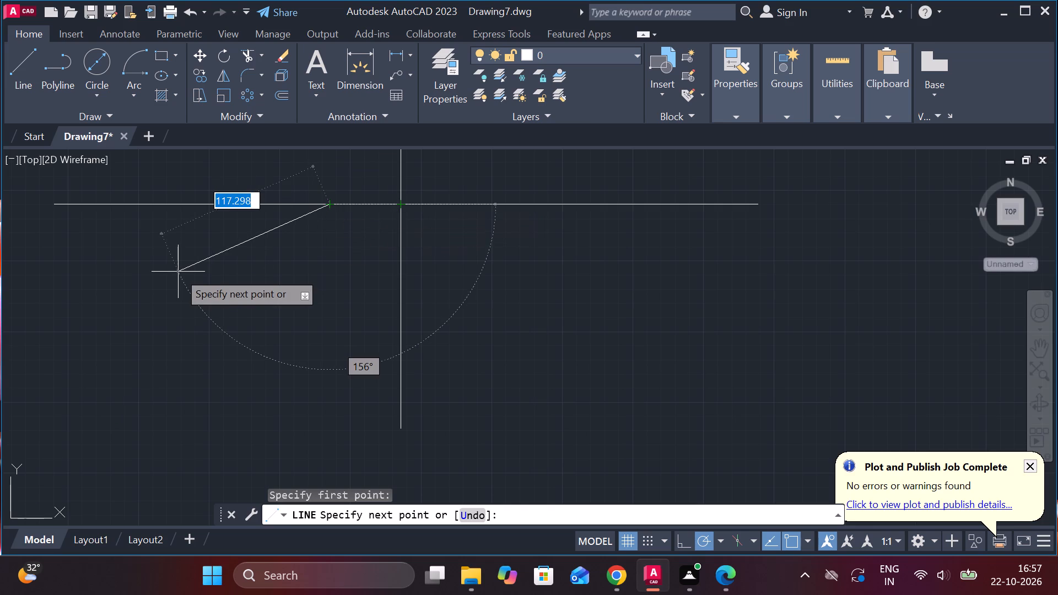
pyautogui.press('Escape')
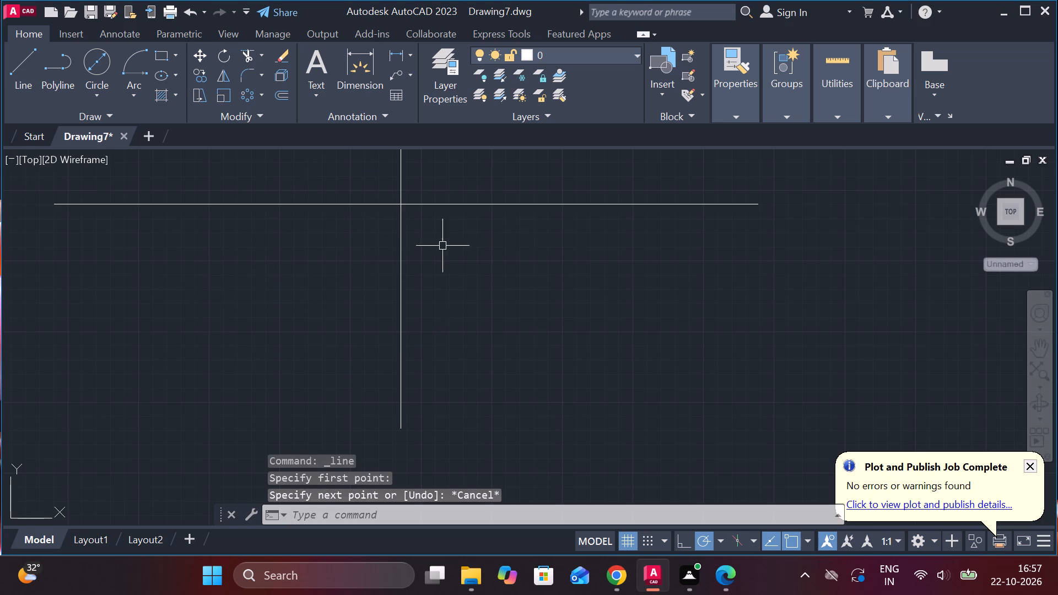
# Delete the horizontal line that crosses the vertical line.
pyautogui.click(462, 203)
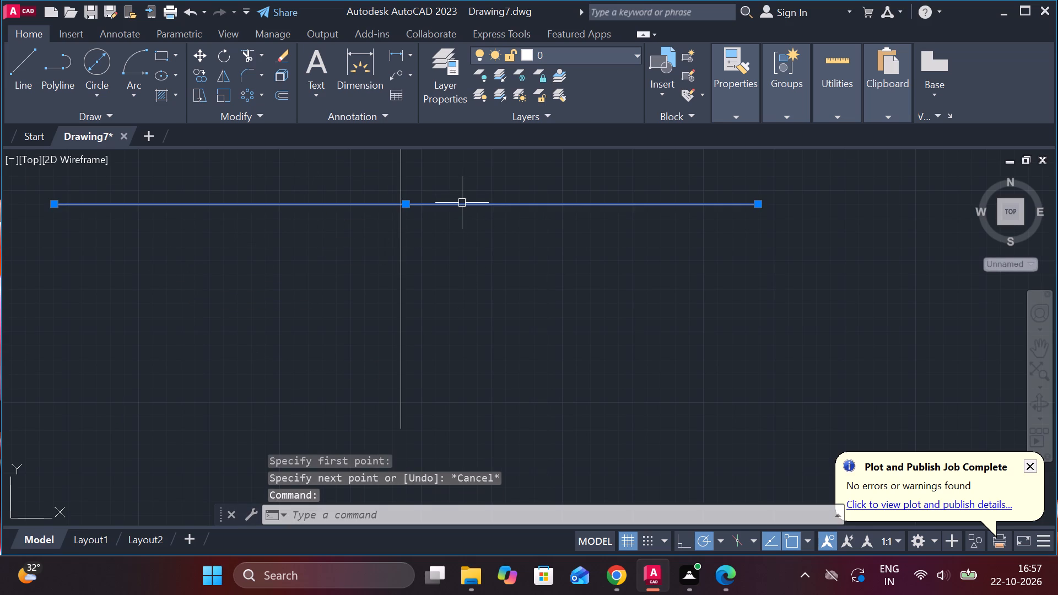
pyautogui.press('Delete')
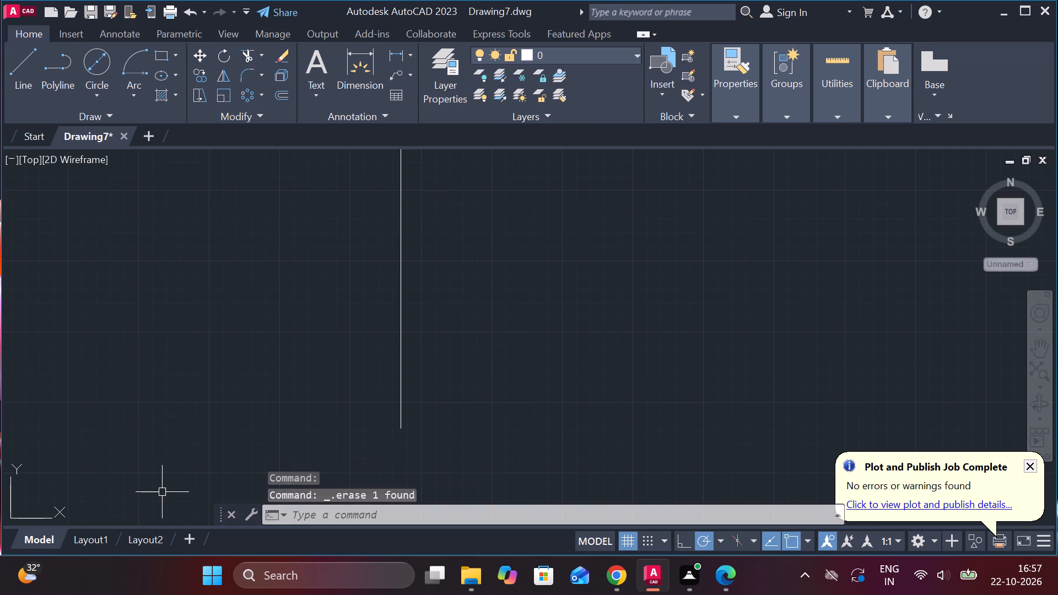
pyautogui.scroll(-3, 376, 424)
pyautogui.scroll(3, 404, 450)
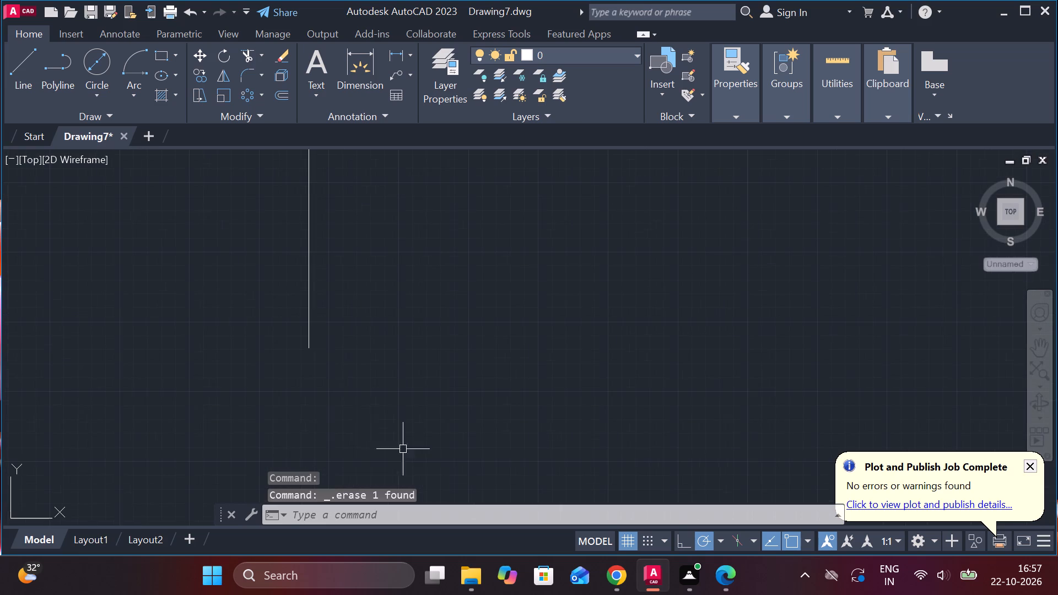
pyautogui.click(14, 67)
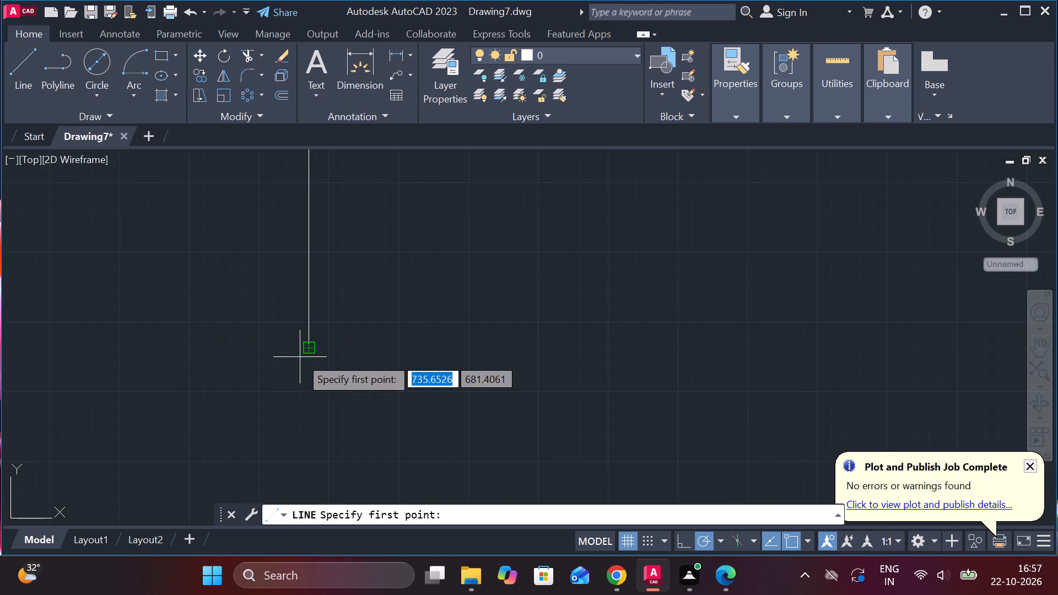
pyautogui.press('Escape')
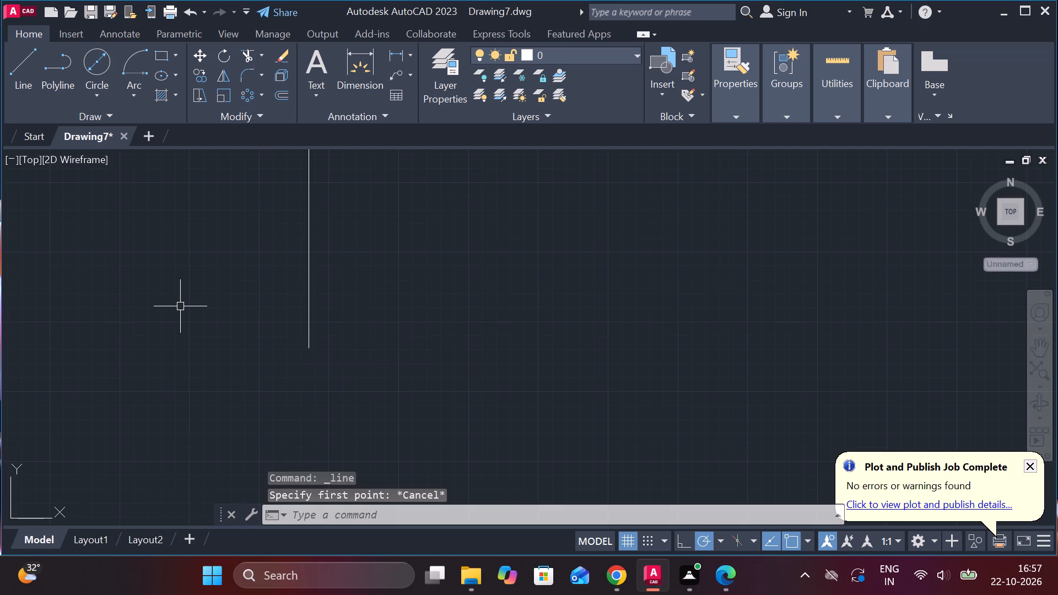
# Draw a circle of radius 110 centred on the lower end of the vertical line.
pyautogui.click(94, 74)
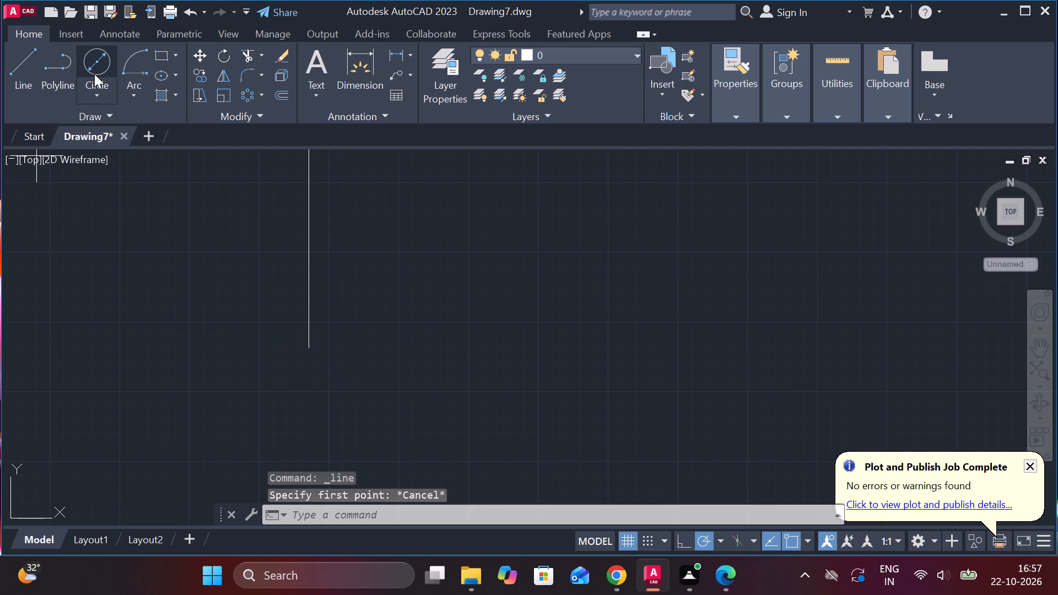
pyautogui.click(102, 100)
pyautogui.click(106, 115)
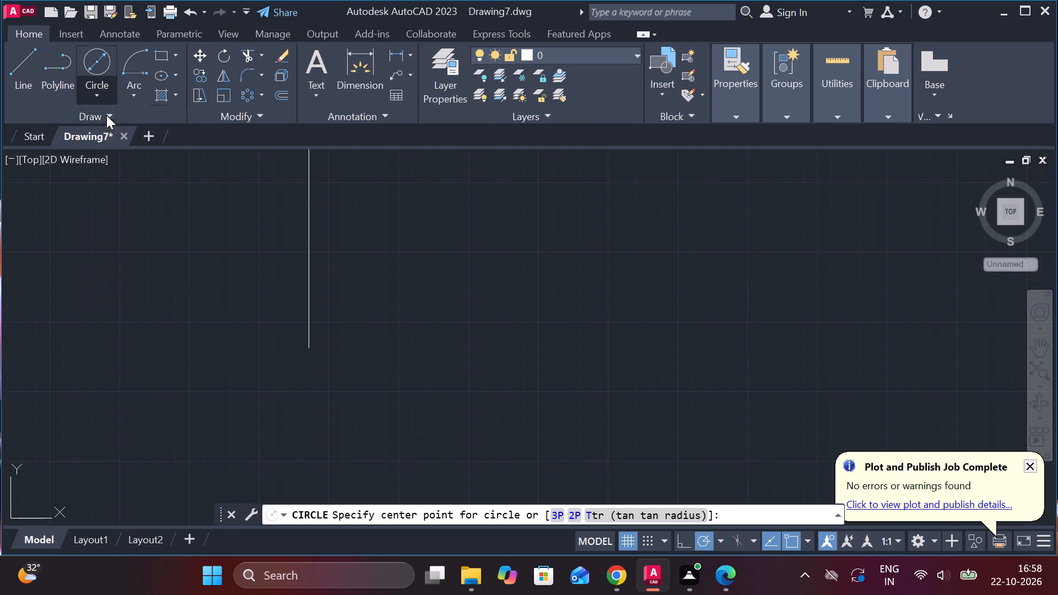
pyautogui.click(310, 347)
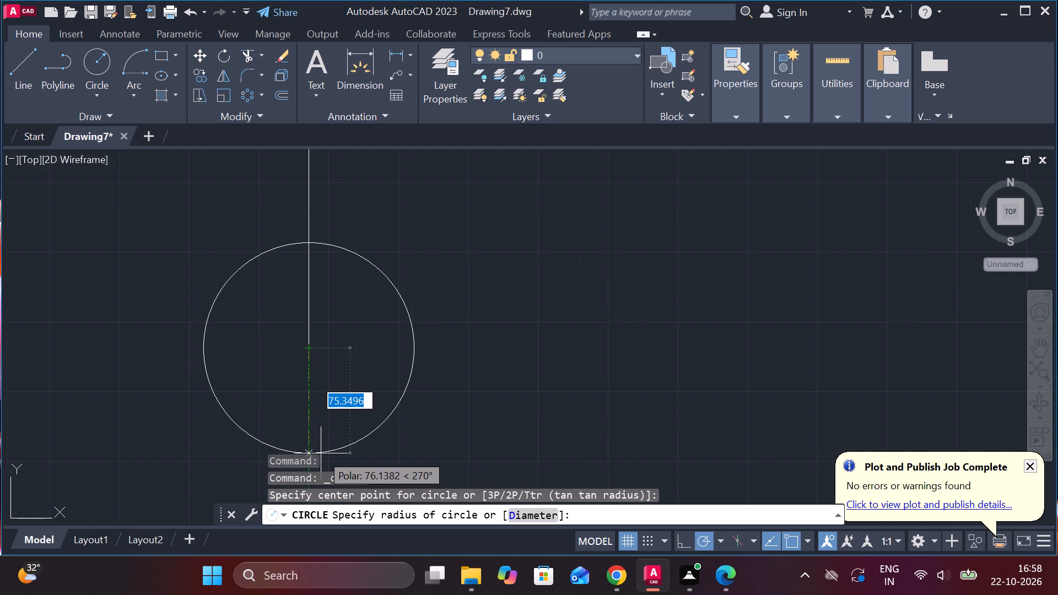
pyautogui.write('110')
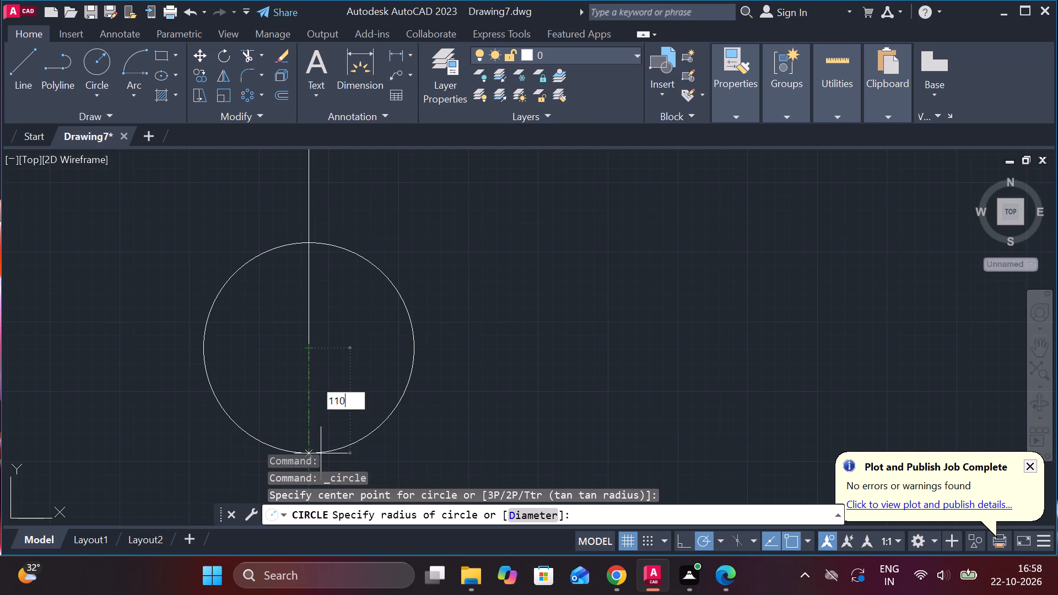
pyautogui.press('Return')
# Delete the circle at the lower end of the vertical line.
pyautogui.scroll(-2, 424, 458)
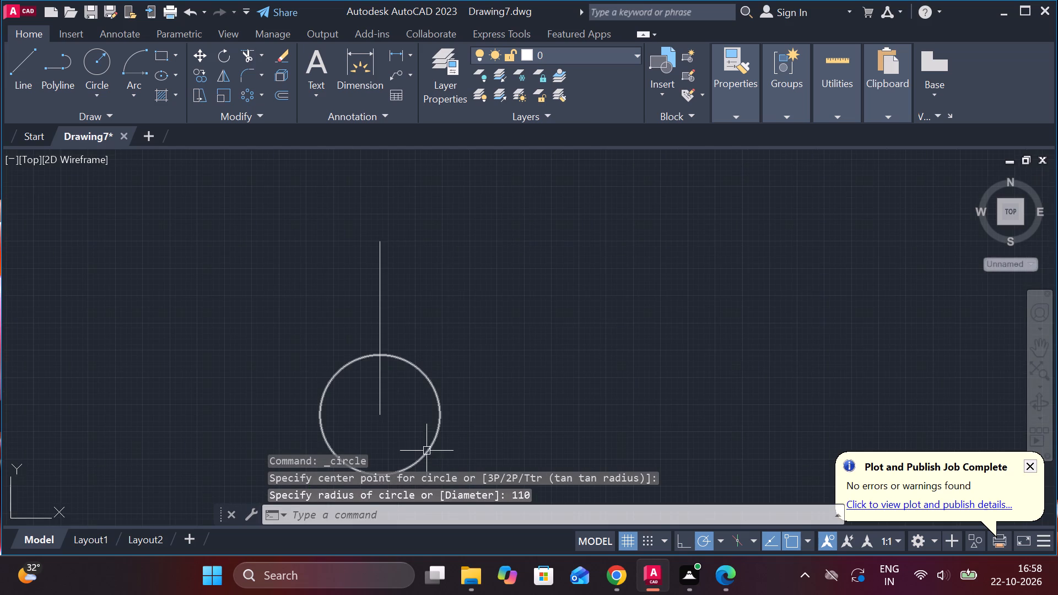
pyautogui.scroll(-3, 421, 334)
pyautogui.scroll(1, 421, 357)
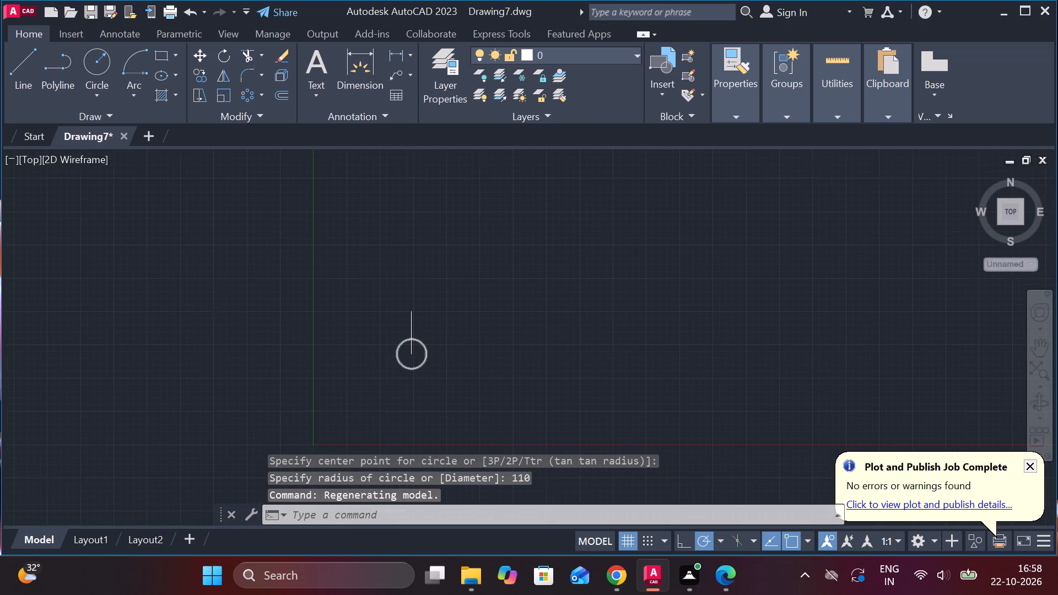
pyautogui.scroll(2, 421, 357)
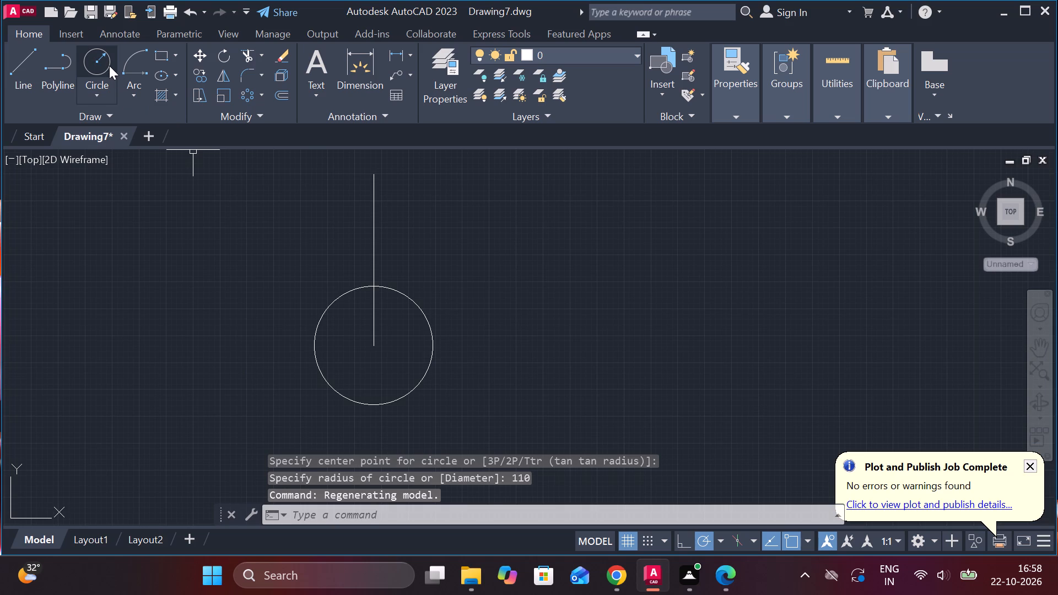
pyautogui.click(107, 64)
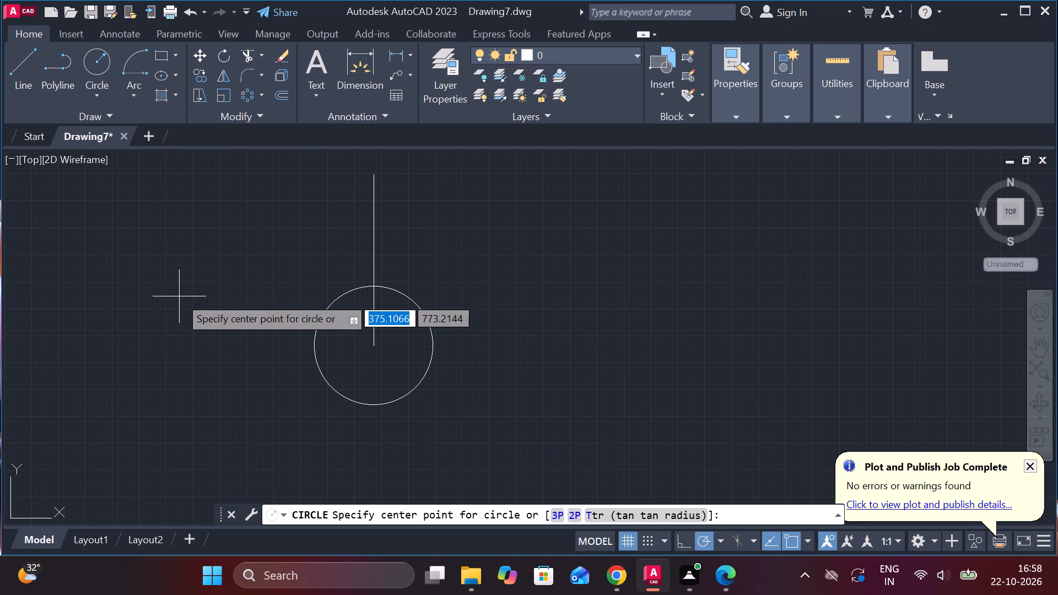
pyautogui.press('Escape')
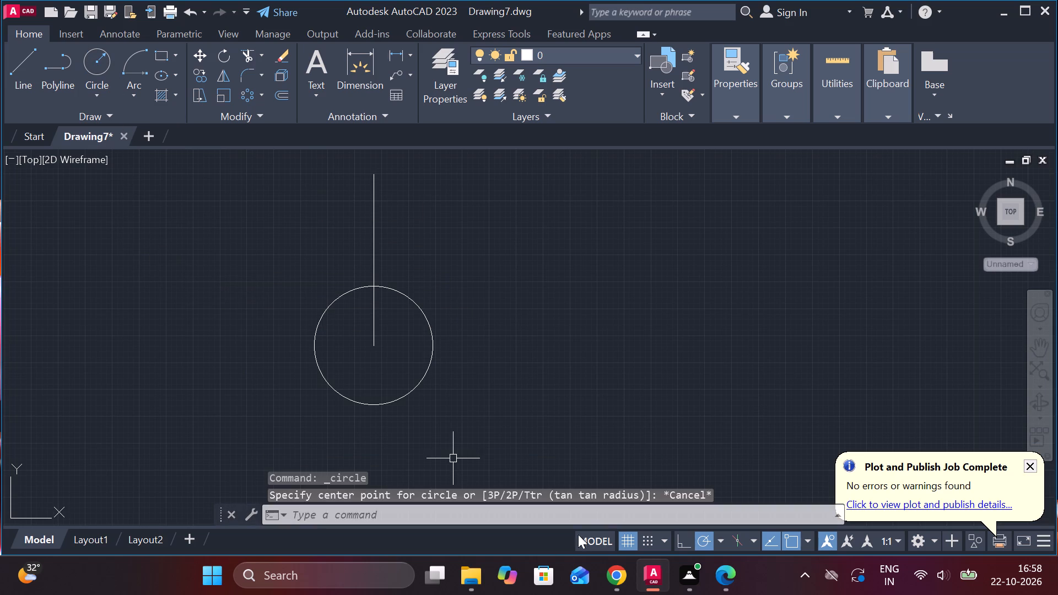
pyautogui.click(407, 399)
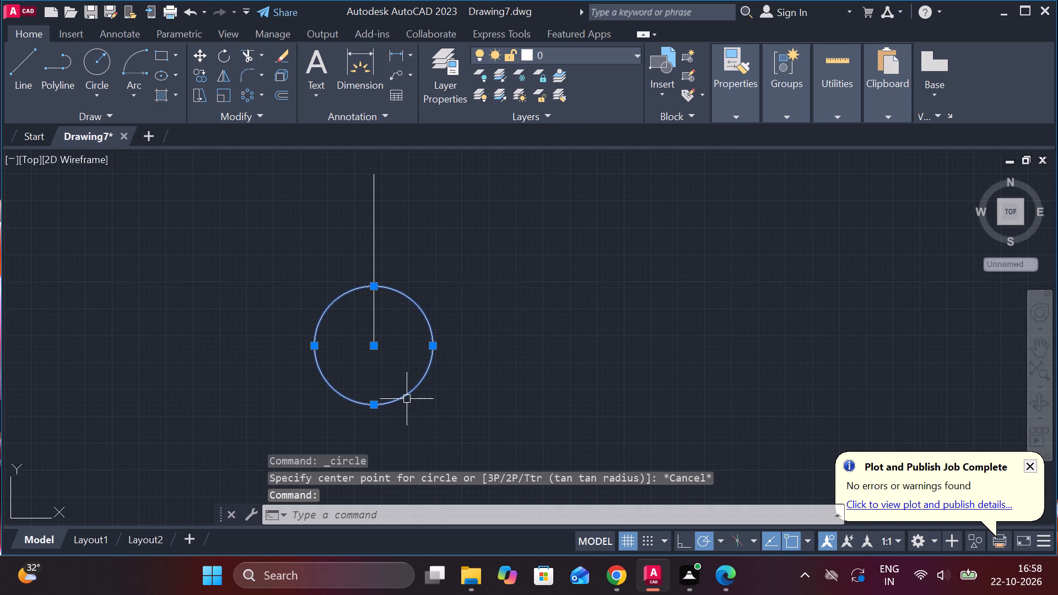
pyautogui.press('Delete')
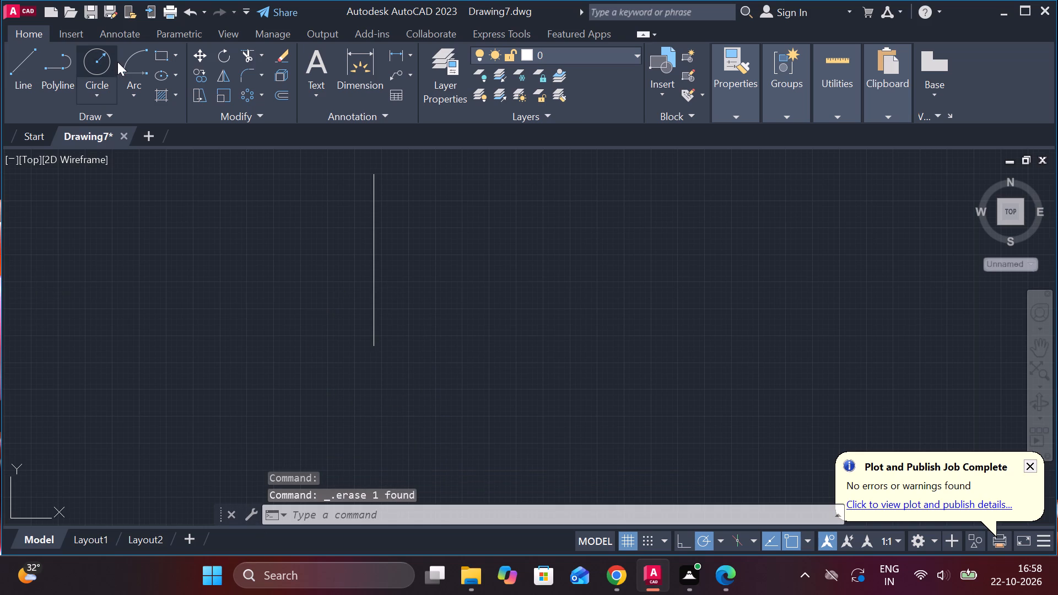
# Draw a 140-long horizontal base line starting 70 to the left of the vertical line's lower end.
pyautogui.click(105, 88)
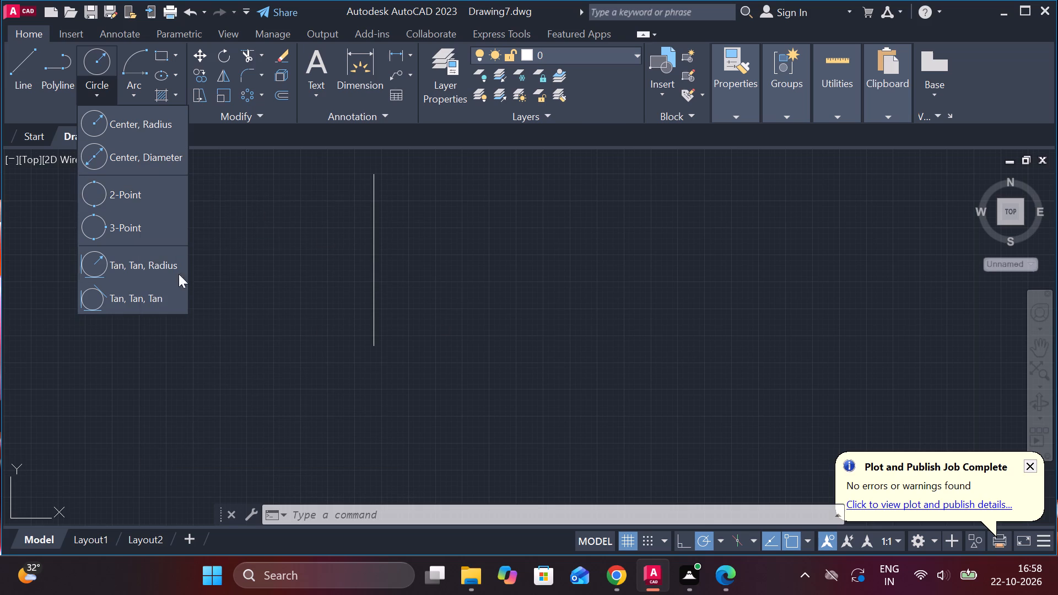
pyautogui.click(15, 74)
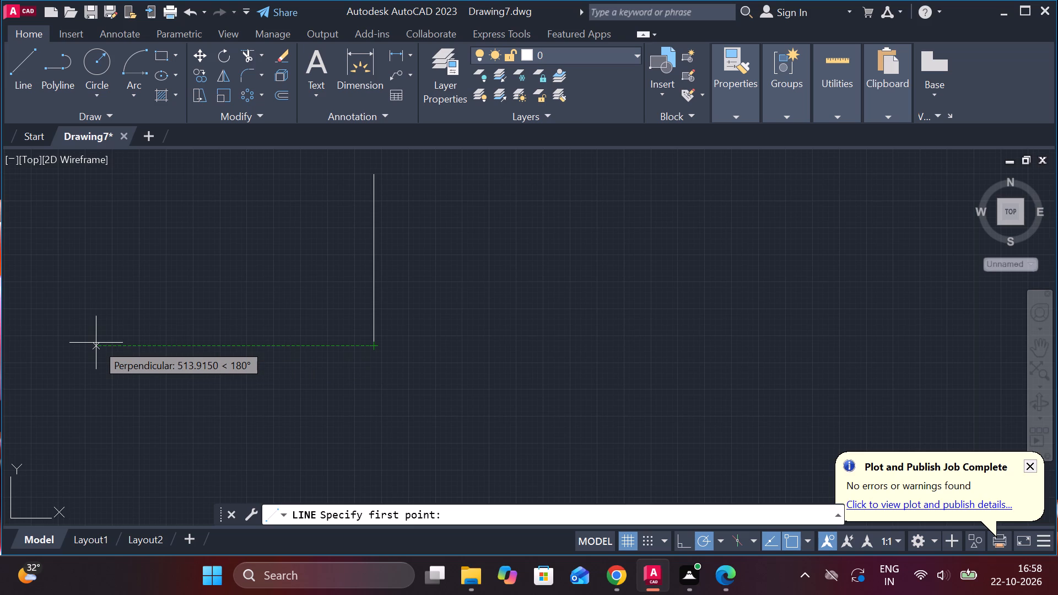
pyautogui.press('7')
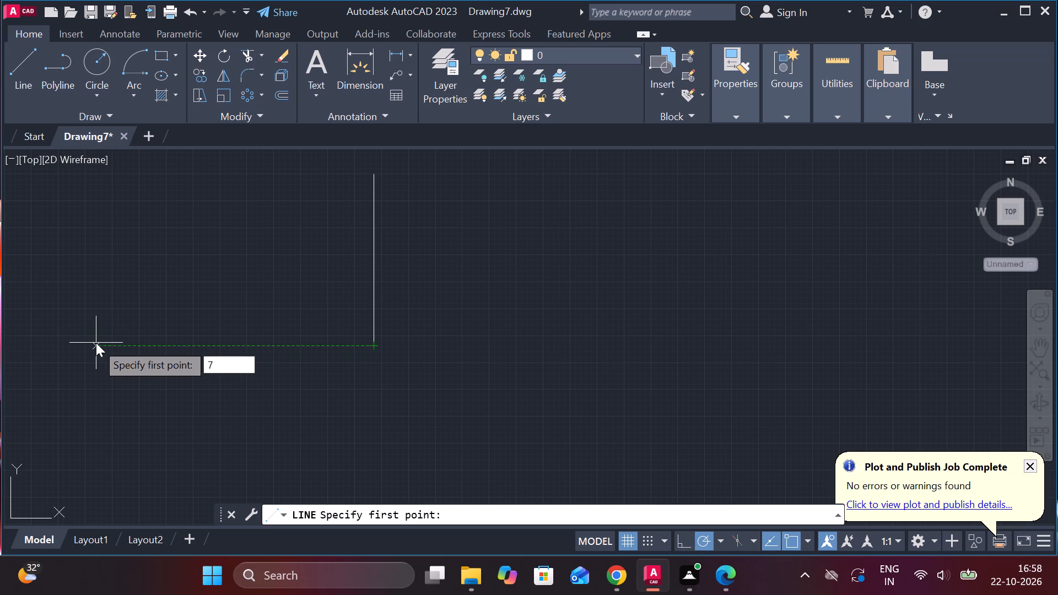
pyautogui.press('0')
pyautogui.press('Return')
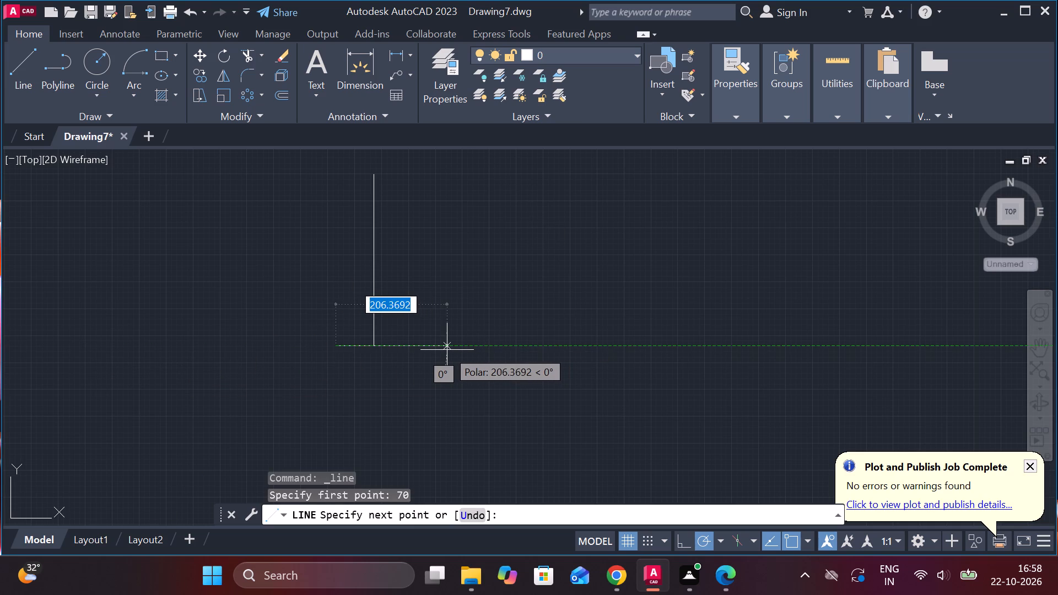
pyautogui.press('1')
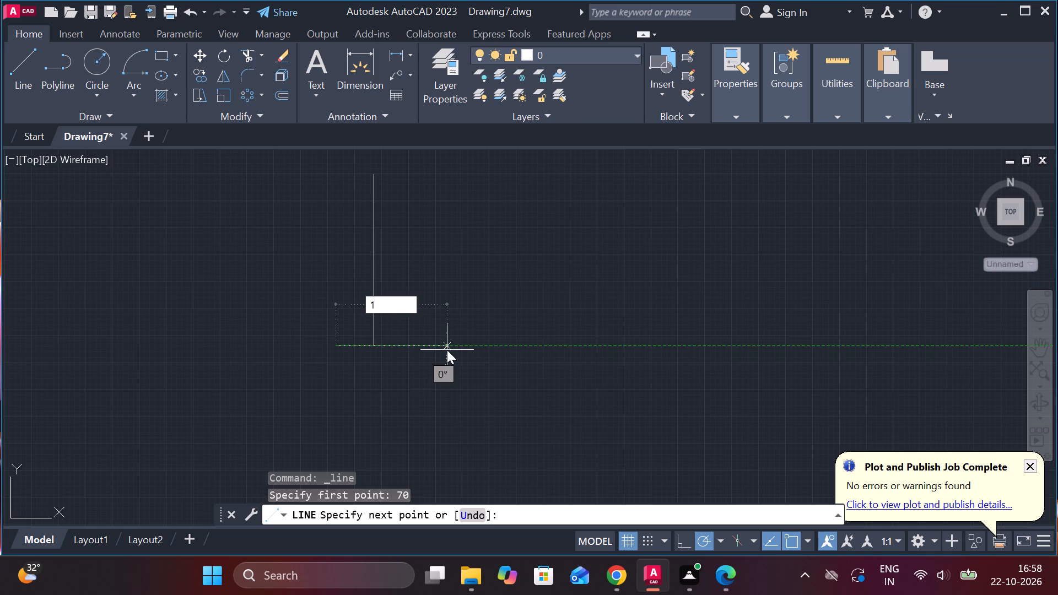
pyautogui.press('4')
pyautogui.press('0')
pyautogui.press('Return')
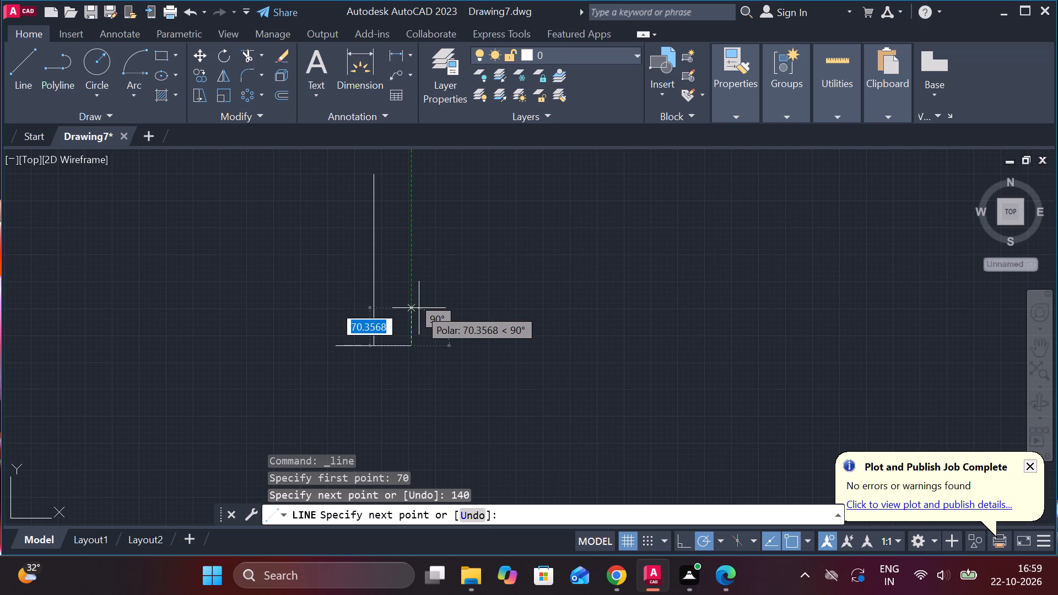
# Complete the base rectangle with a 15-high right side, a 140-long top edge and a 15-high left side.
pyautogui.press('1')
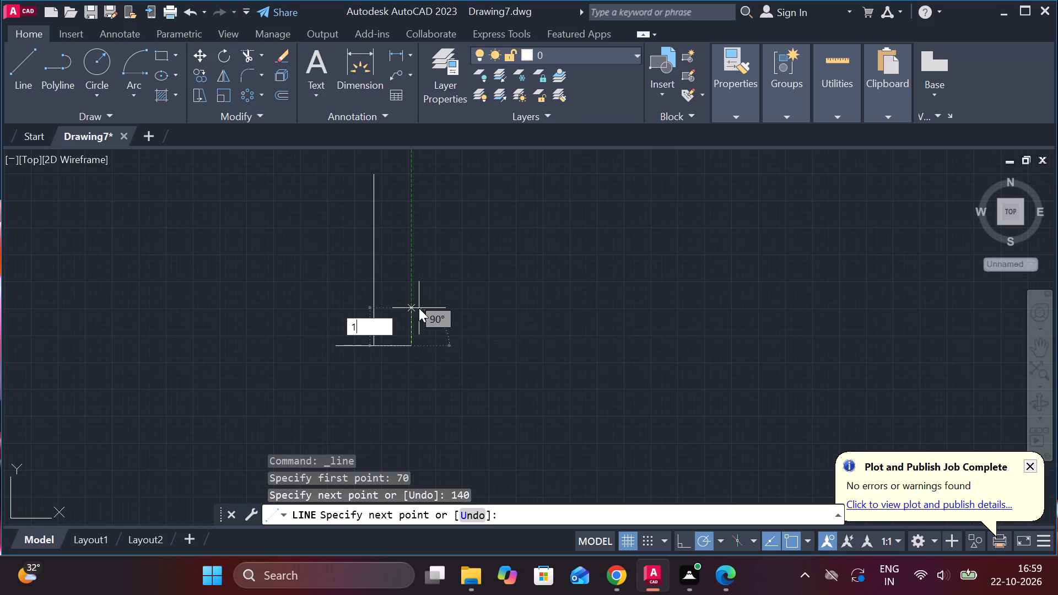
pyautogui.press('5')
pyautogui.press('Return')
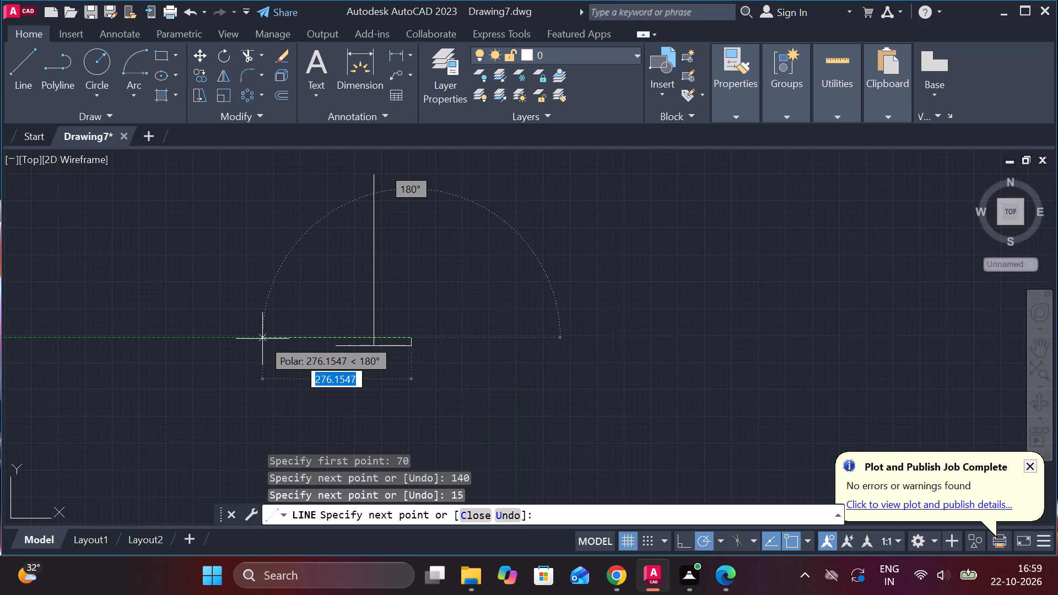
pyautogui.press('1')
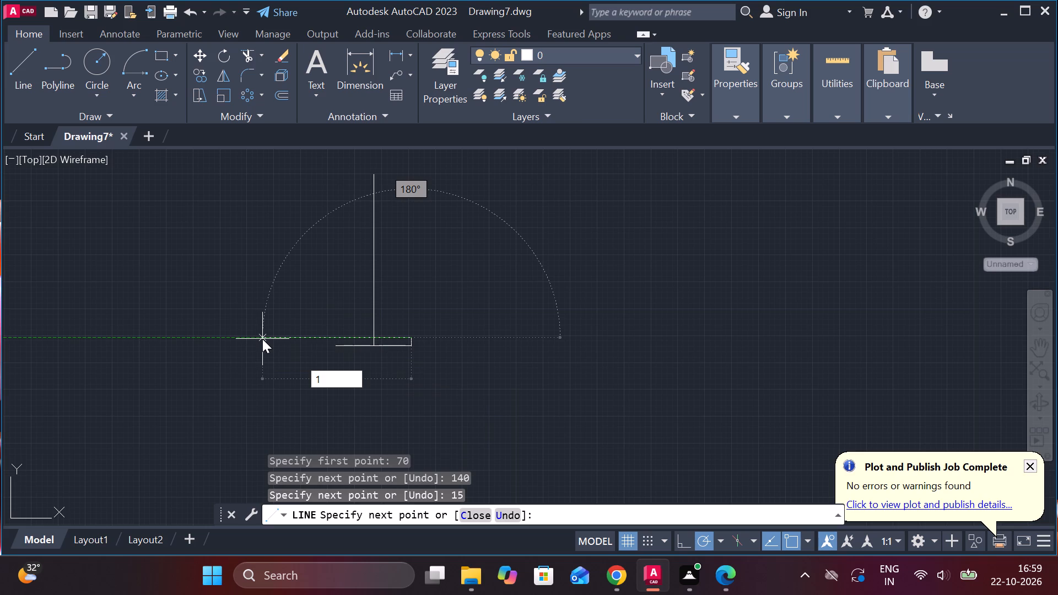
pyautogui.write('40')
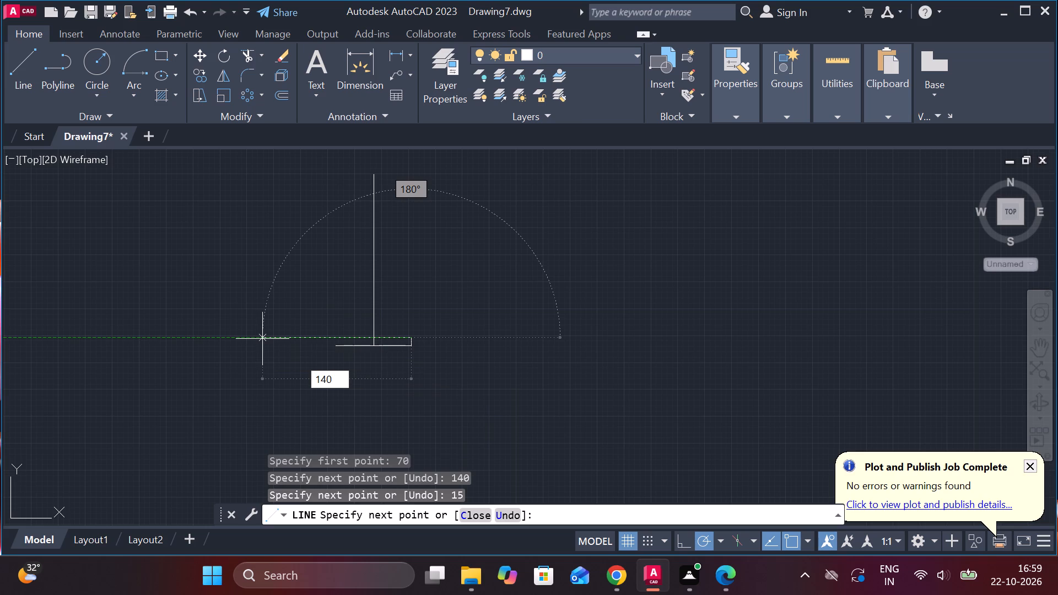
pyautogui.press('Return')
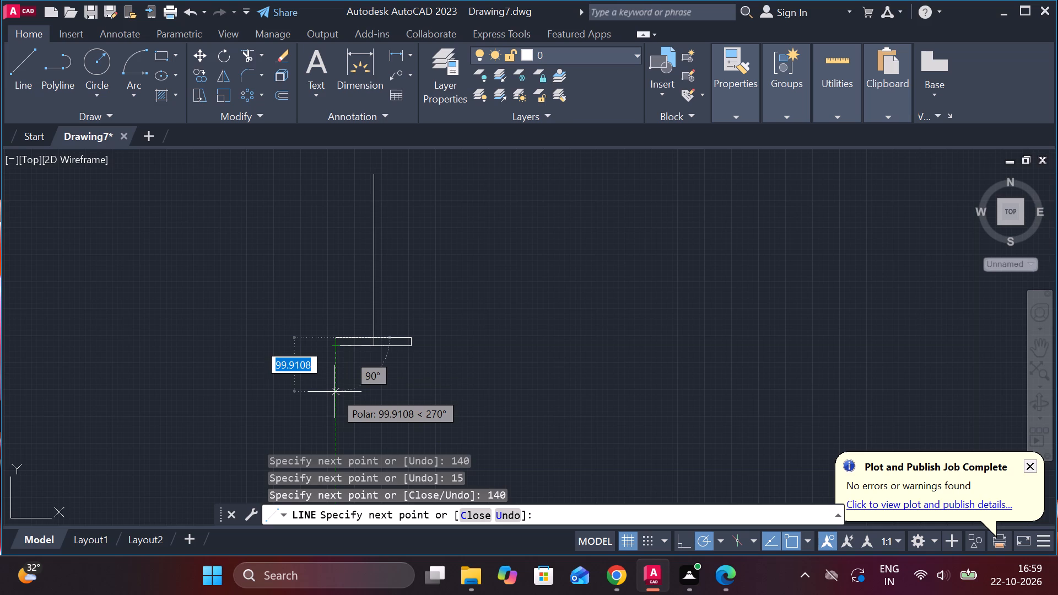
pyautogui.write('15')
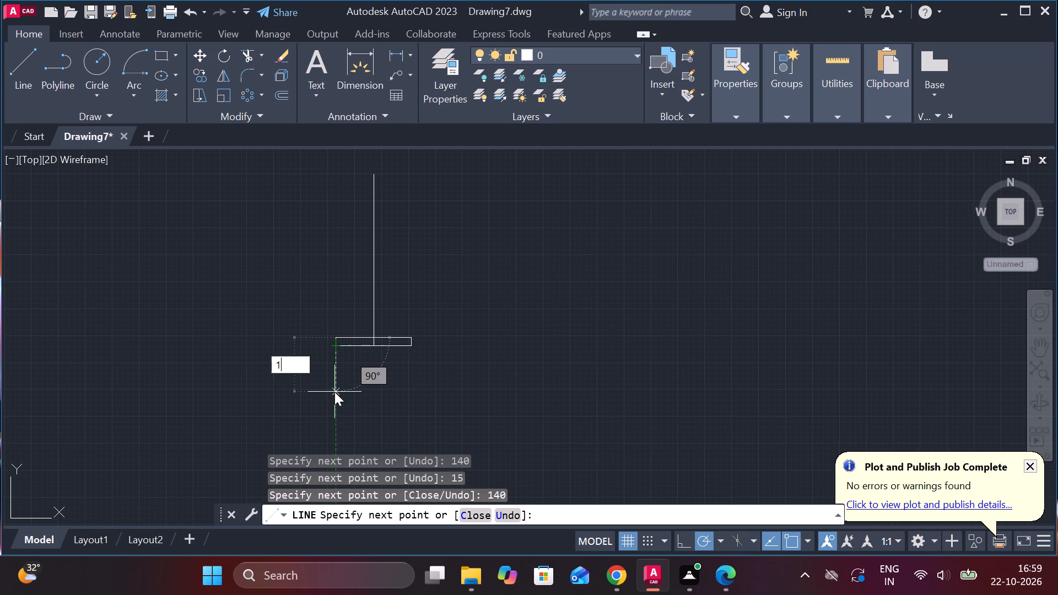
pyautogui.press('Return')
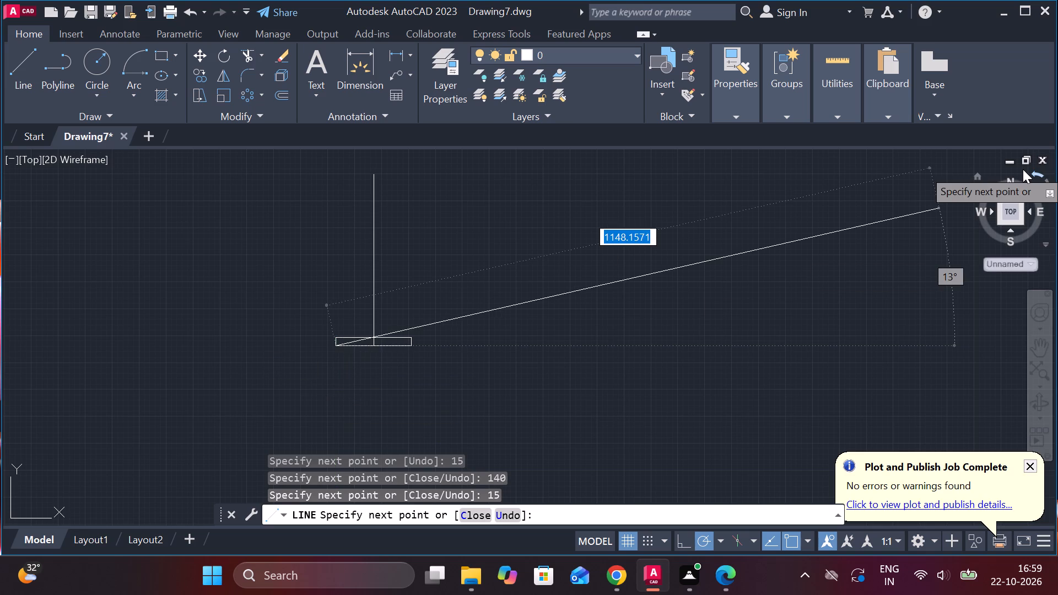
pyautogui.press('Escape')
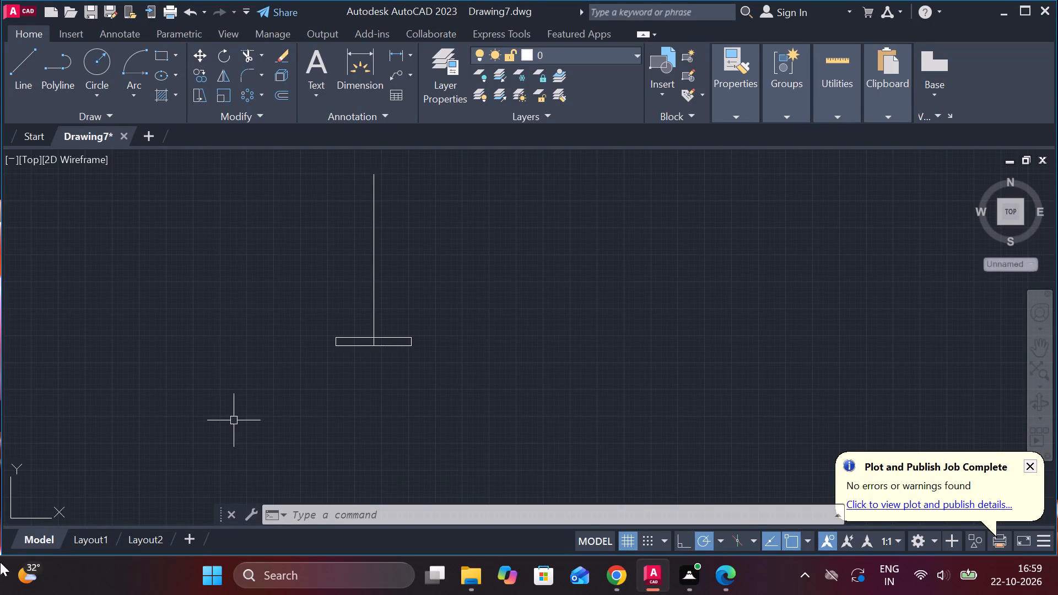
# Copy the vertical reference line 20 to the right and 20 to the left.
pyautogui.scroll(2, 357, 342)
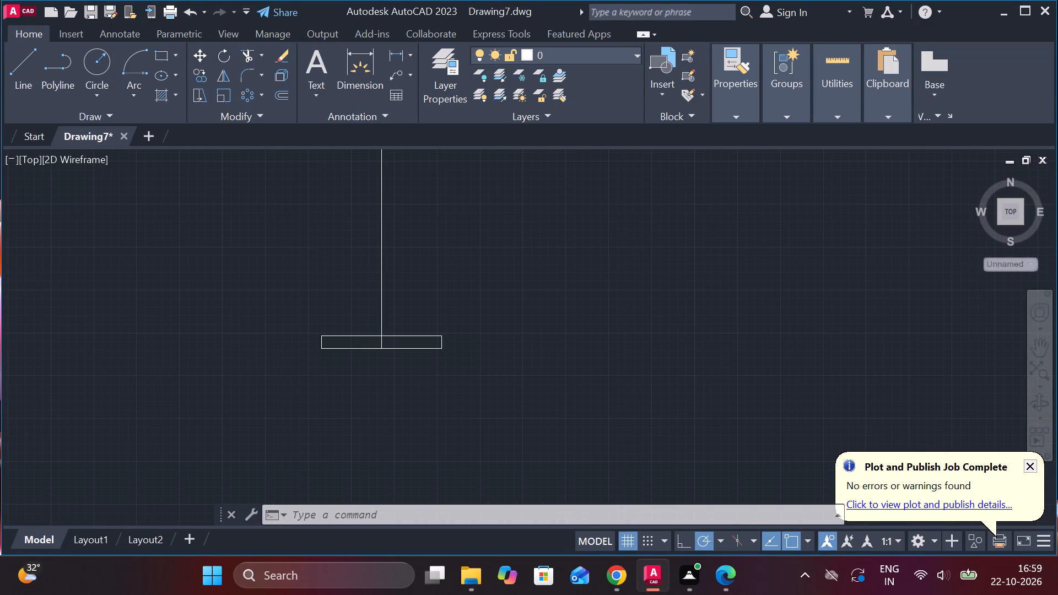
pyautogui.scroll(1, 414, 321)
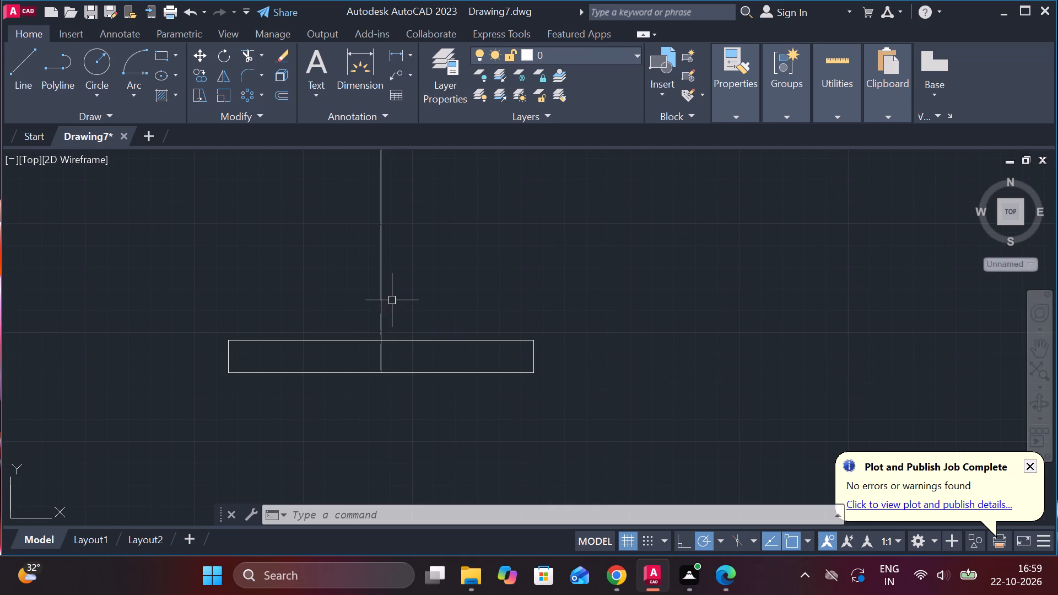
pyautogui.click(380, 284)
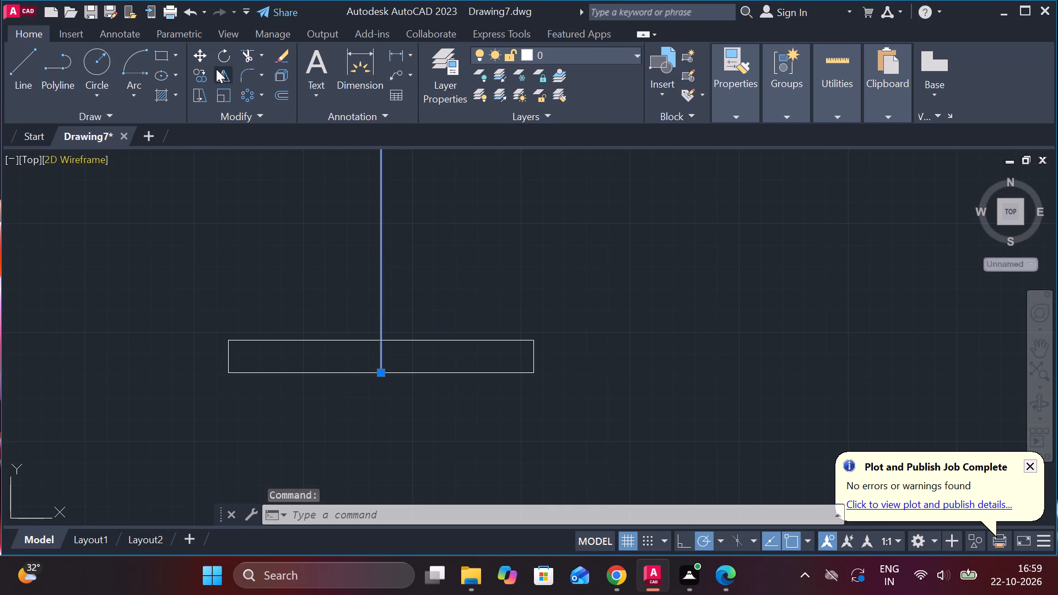
pyautogui.click(201, 78)
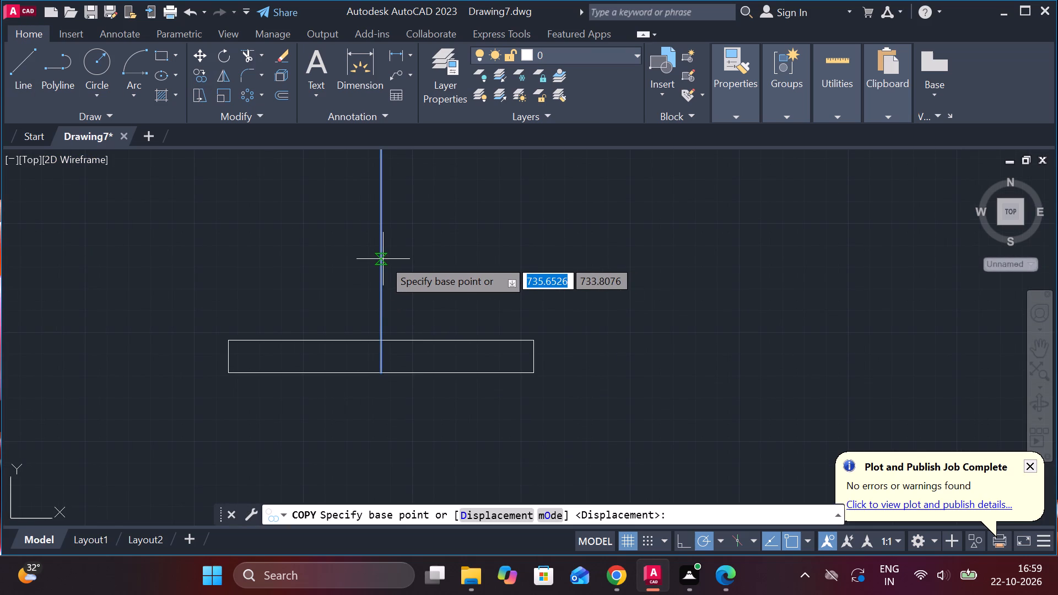
pyautogui.click(379, 259)
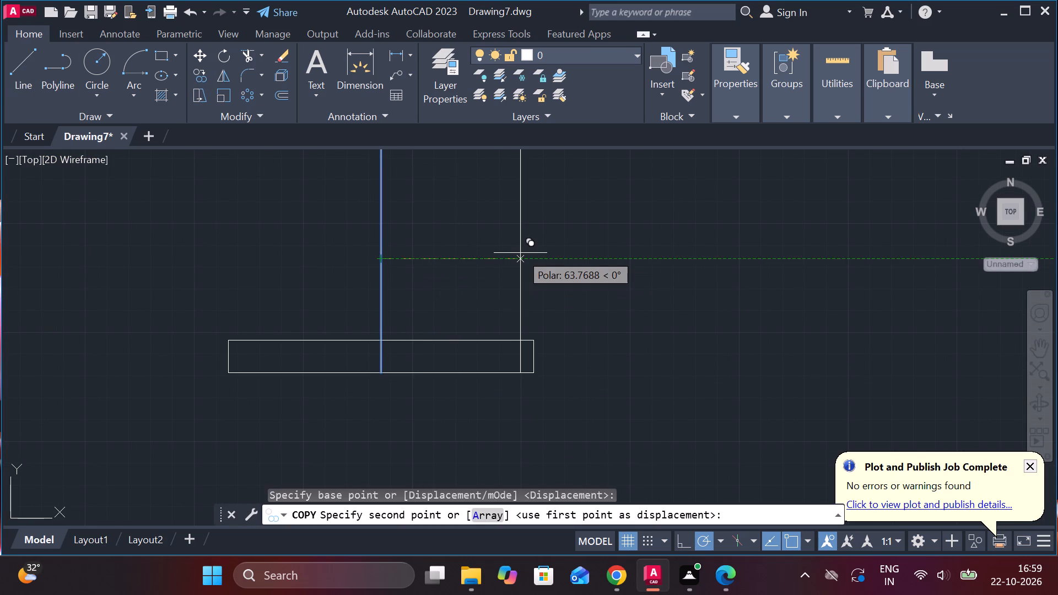
pyautogui.press('2')
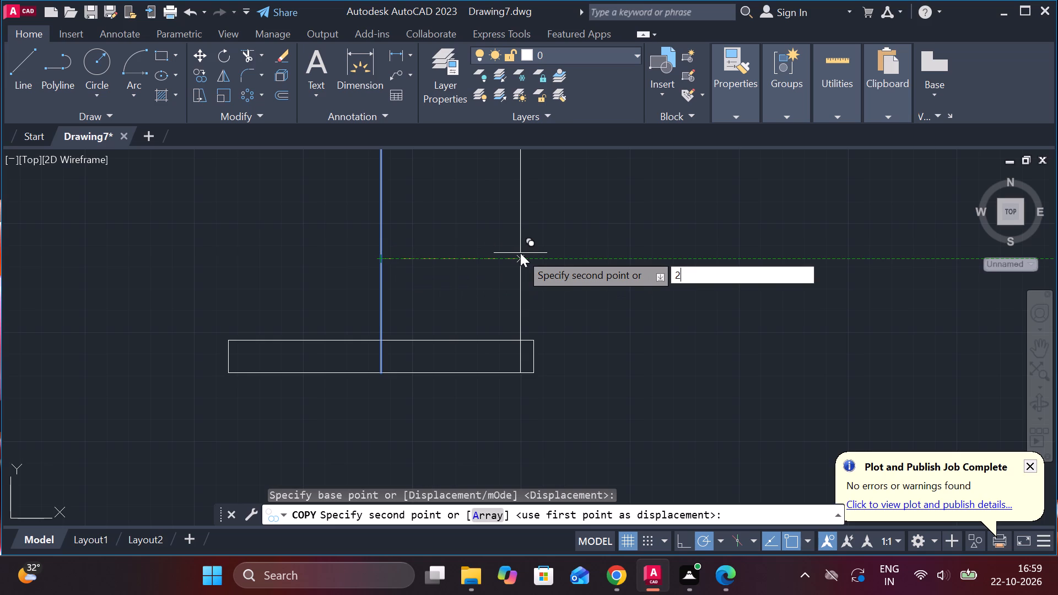
pyautogui.press('0')
pyautogui.press('Return')
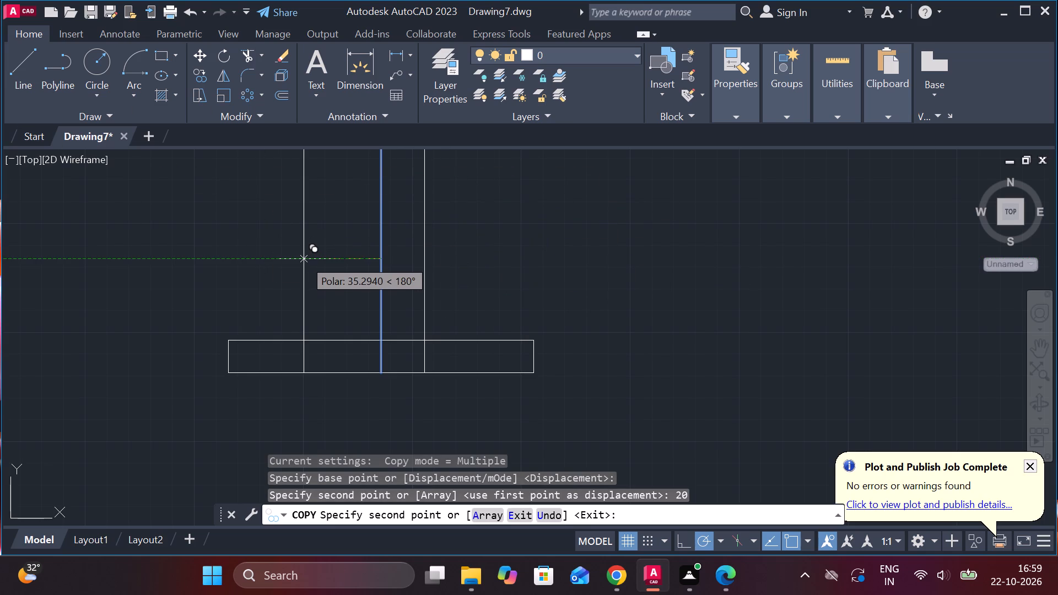
pyautogui.write('29')
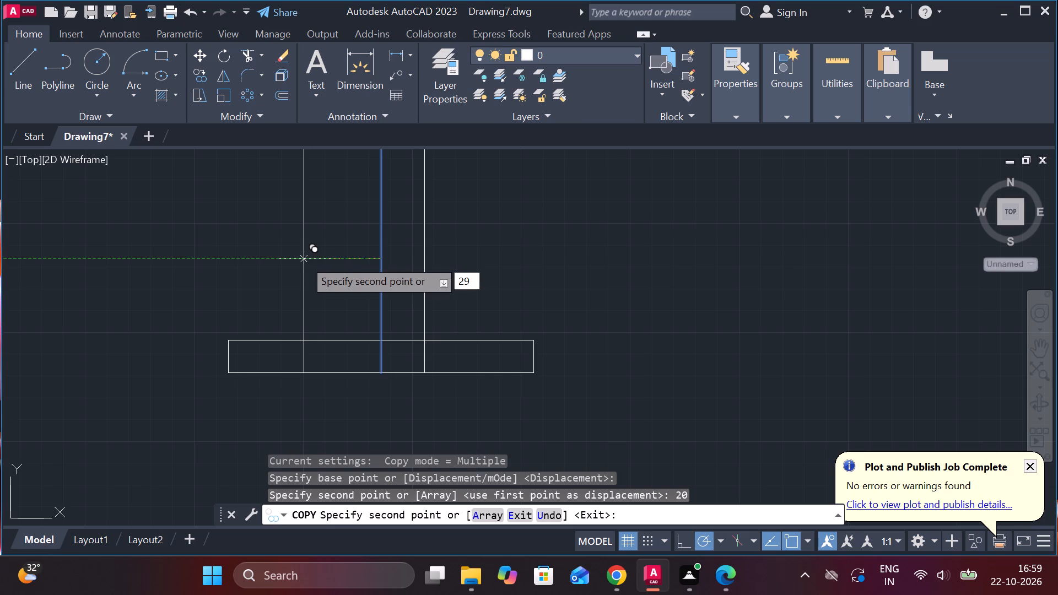
pyautogui.press('BackSpace')
pyautogui.press('0')
pyautogui.press('Return')
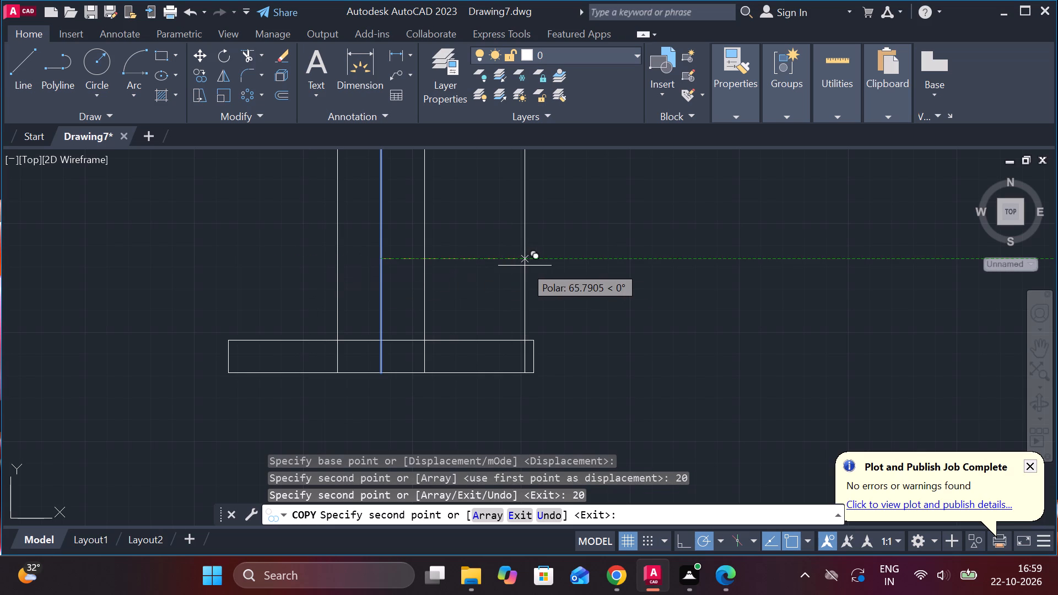
pyautogui.press('Escape')
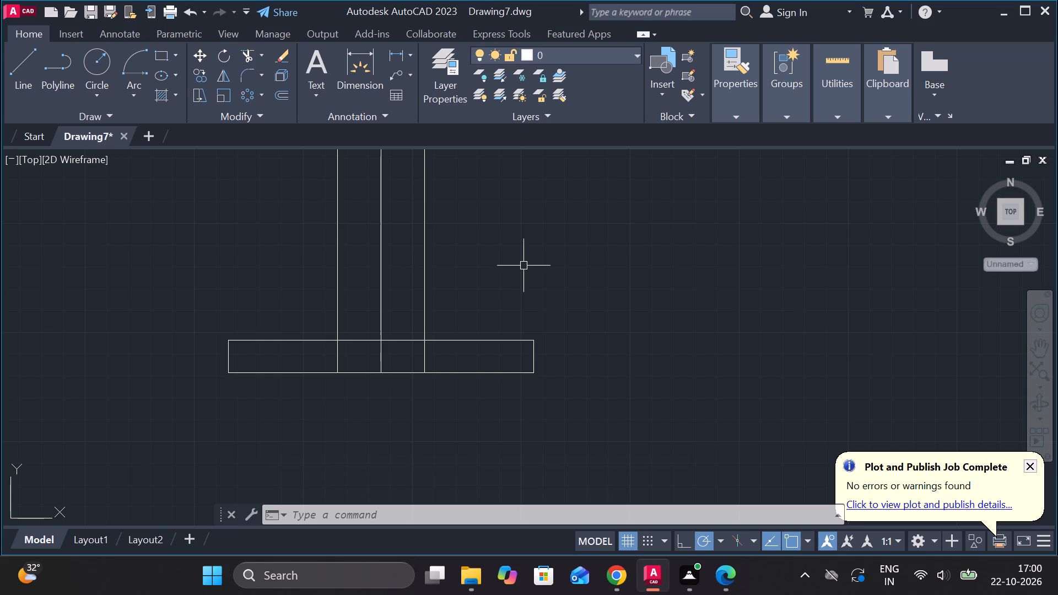
# Copy the central vertical line 60 to the right and 60 to the left.
pyautogui.scroll(-3, 363, 249)
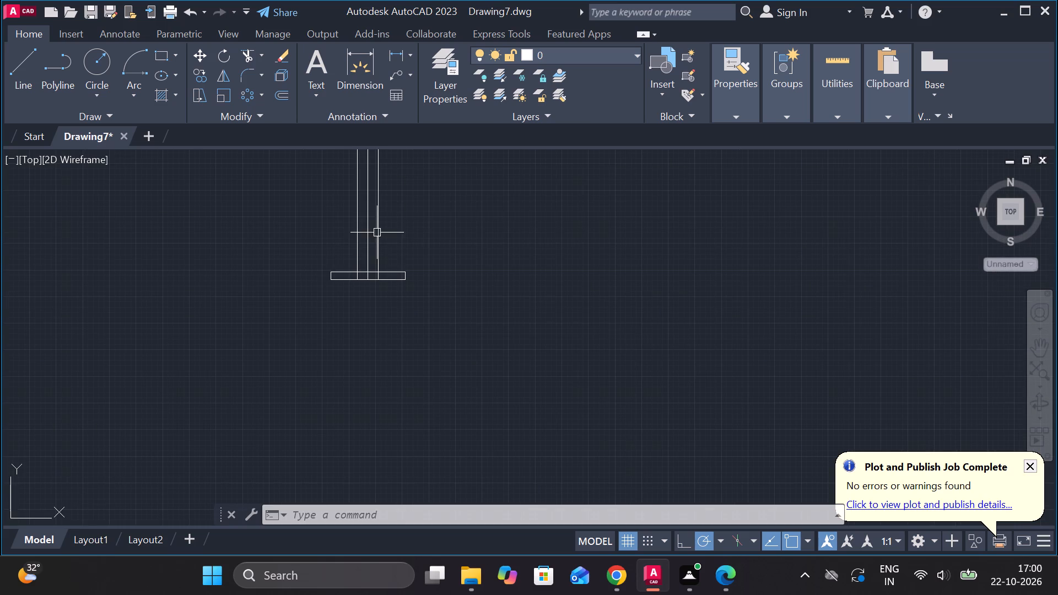
pyautogui.scroll(2, 388, 197)
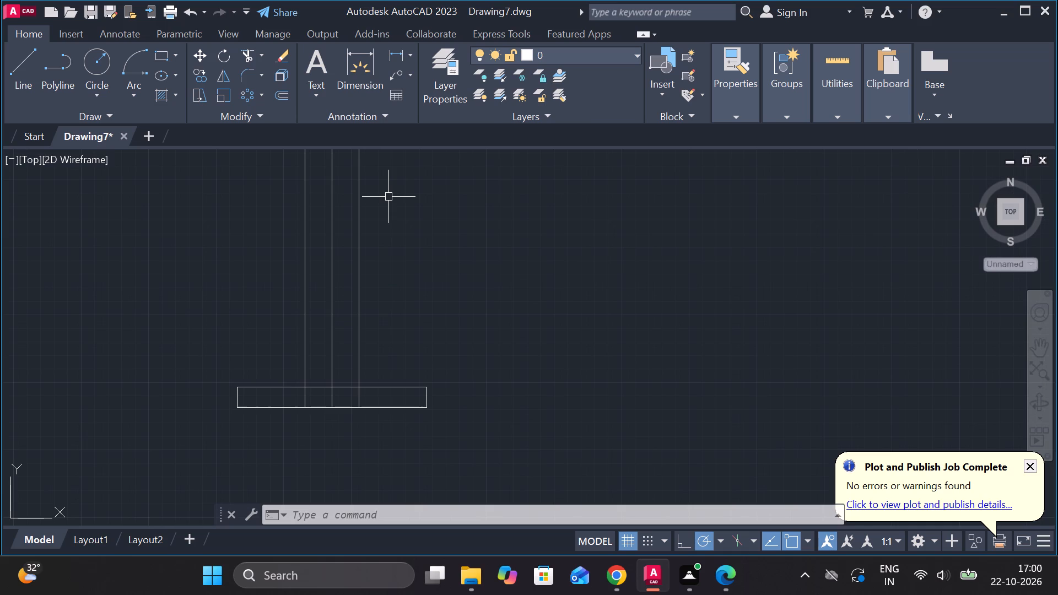
pyautogui.scroll(-4, 309, 327)
pyautogui.scroll(4, 296, 275)
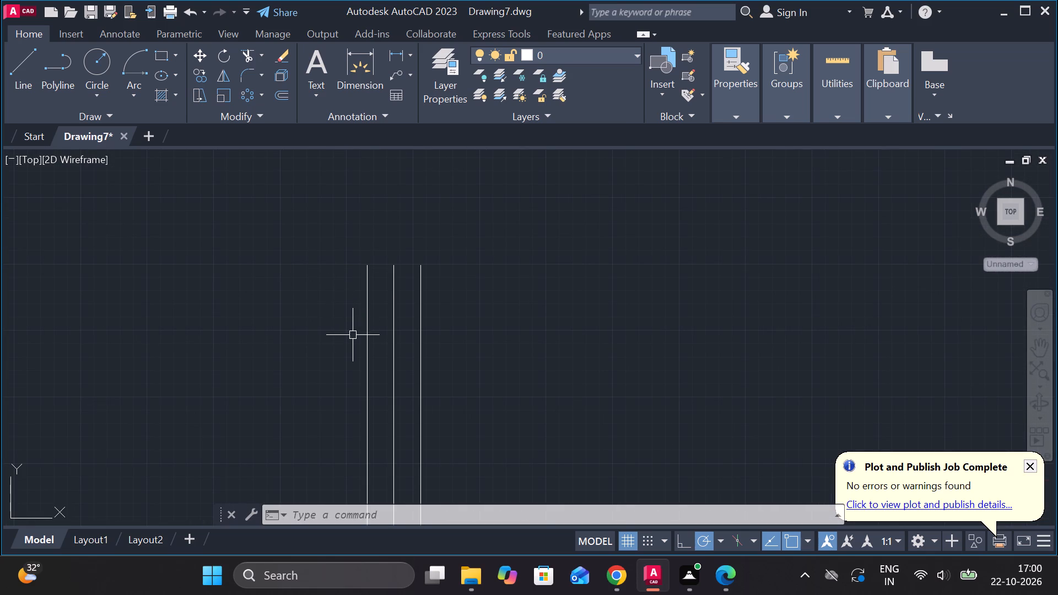
pyautogui.scroll(-3, 245, 186)
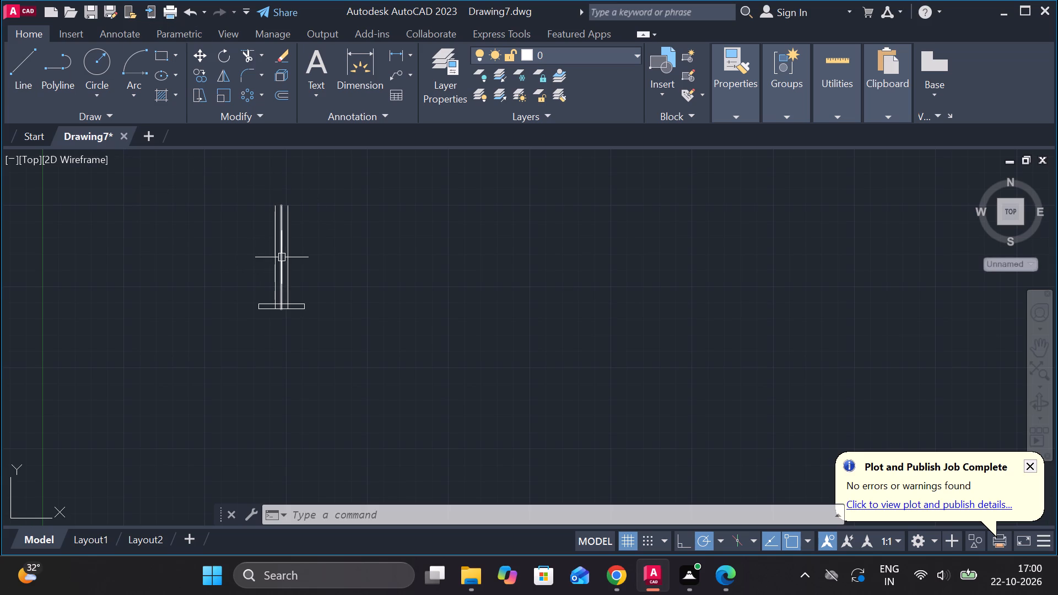
pyautogui.scroll(3, 282, 257)
pyautogui.click(271, 278)
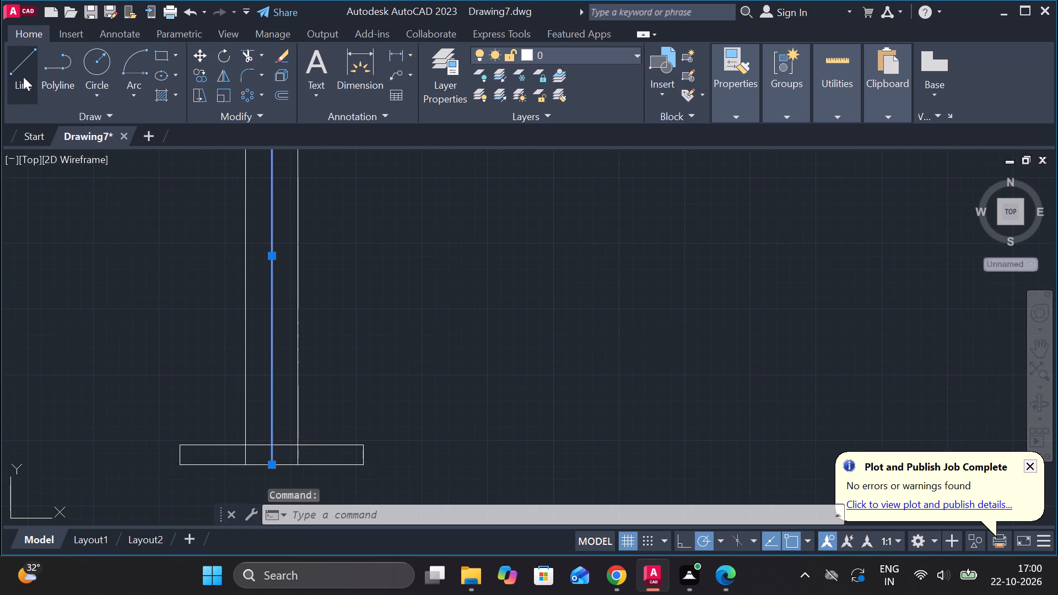
pyautogui.click(202, 80)
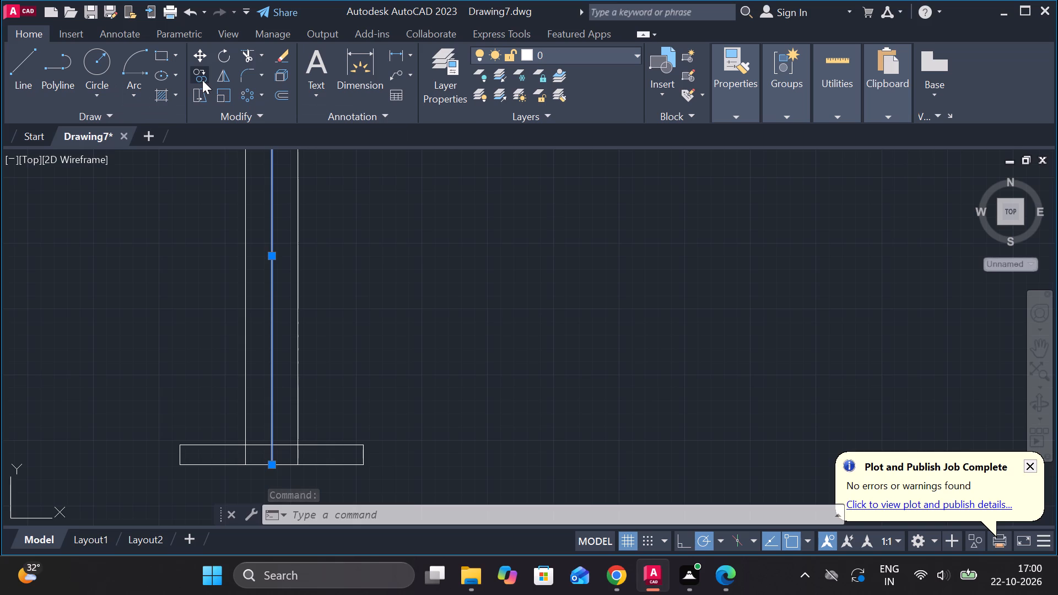
pyautogui.click(272, 344)
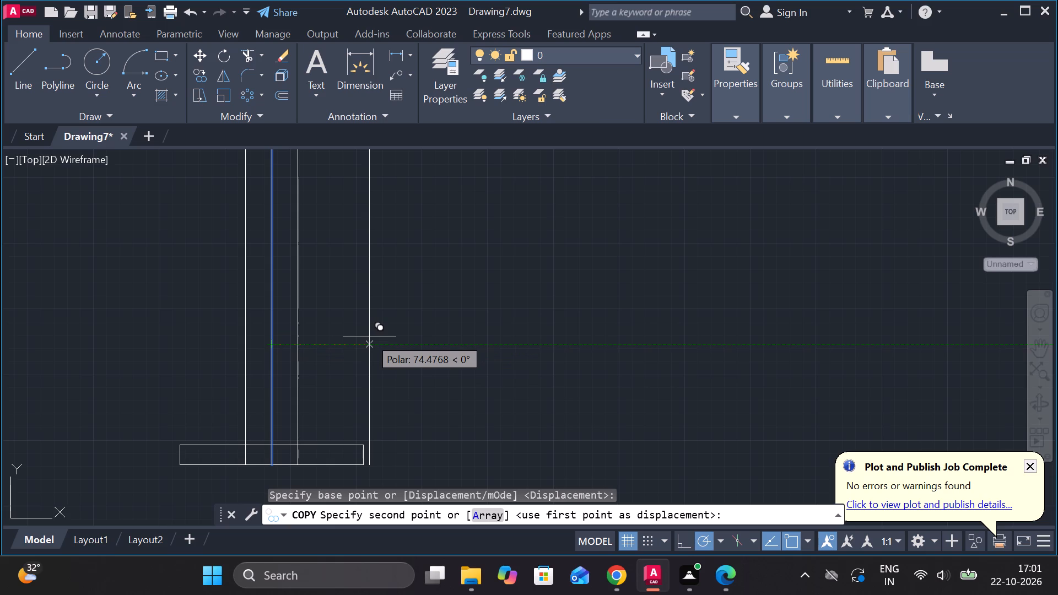
pyautogui.write('60')
pyautogui.press('Return')
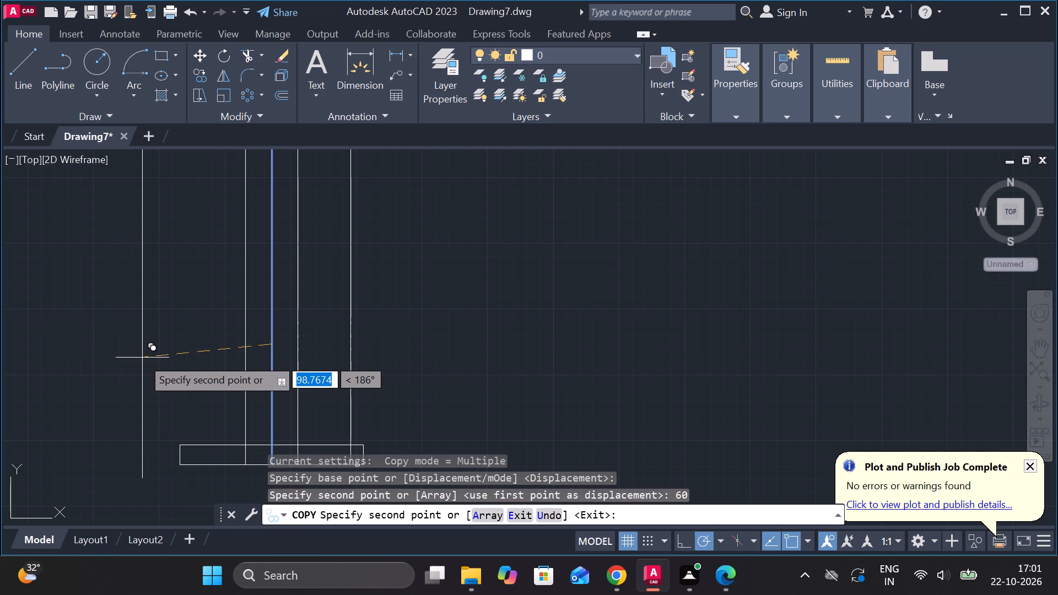
pyautogui.write('60')
pyautogui.press('Return')
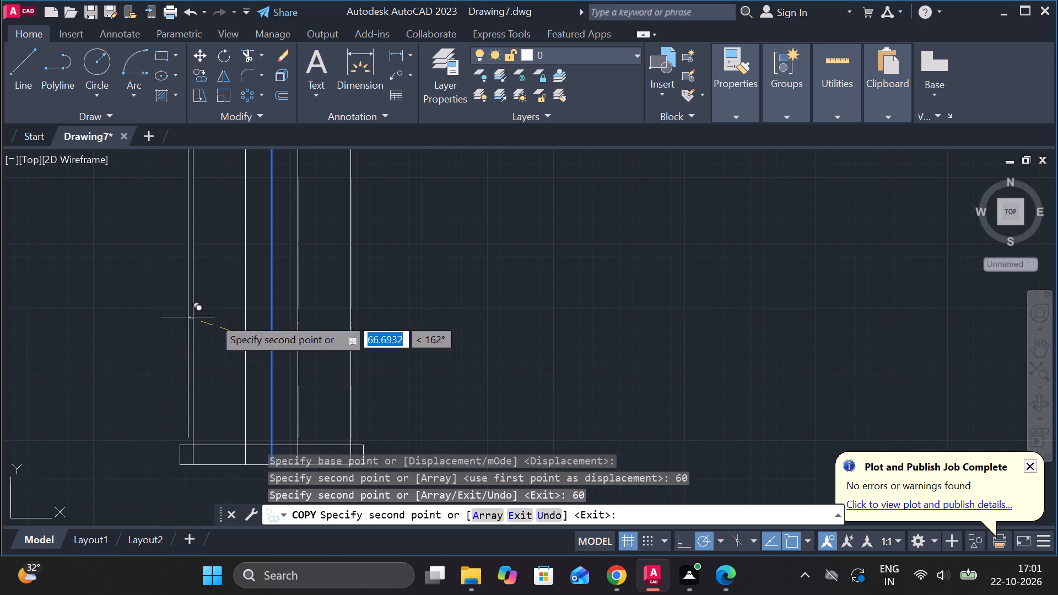
# Copy the base rectangle's bottom line 100 upward from its midpoint.
pyautogui.press('Escape')
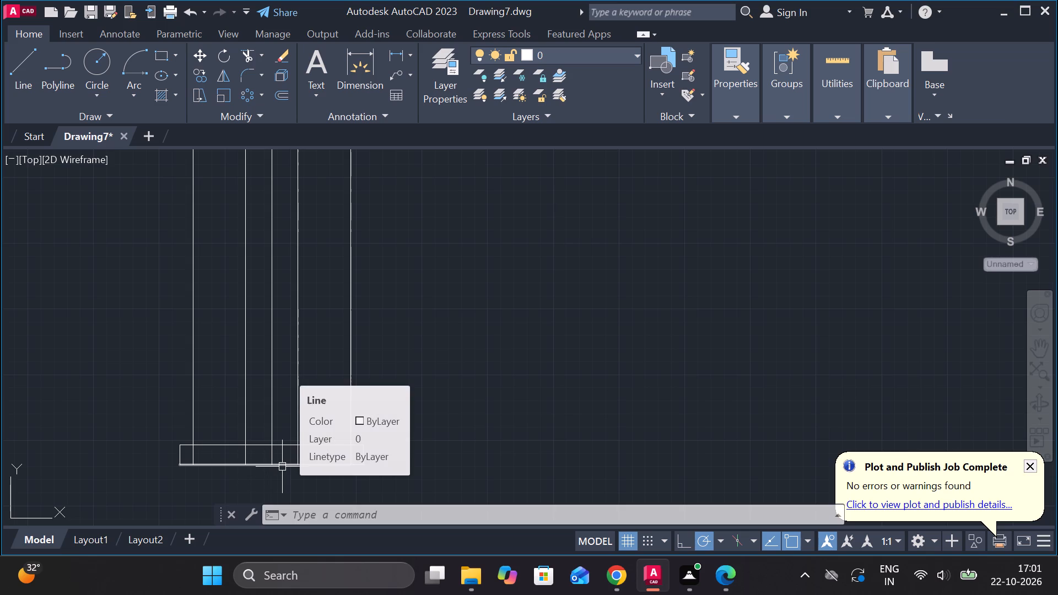
pyautogui.click(282, 467)
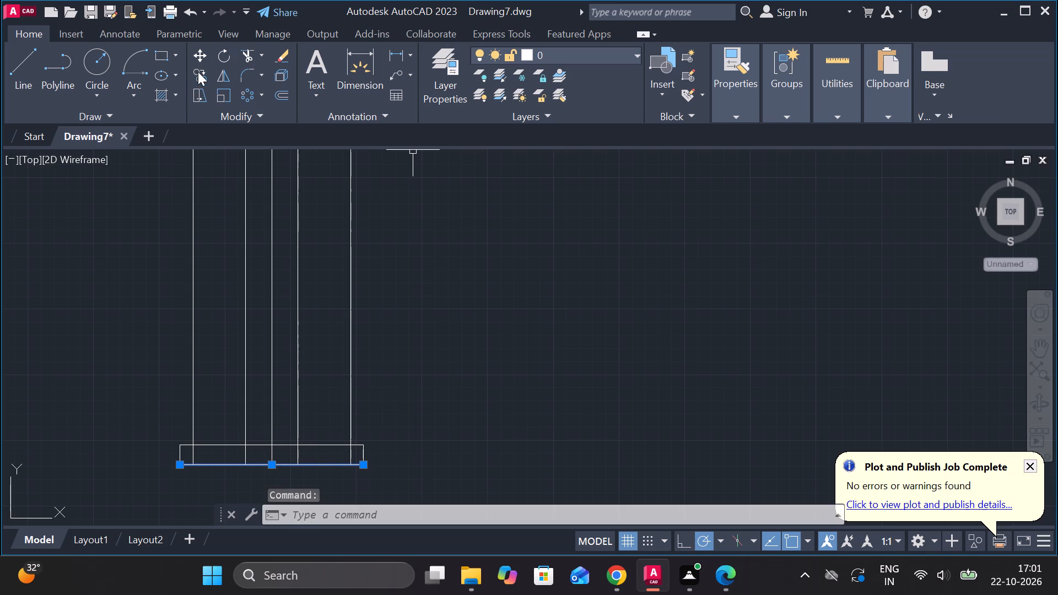
pyautogui.click(199, 73)
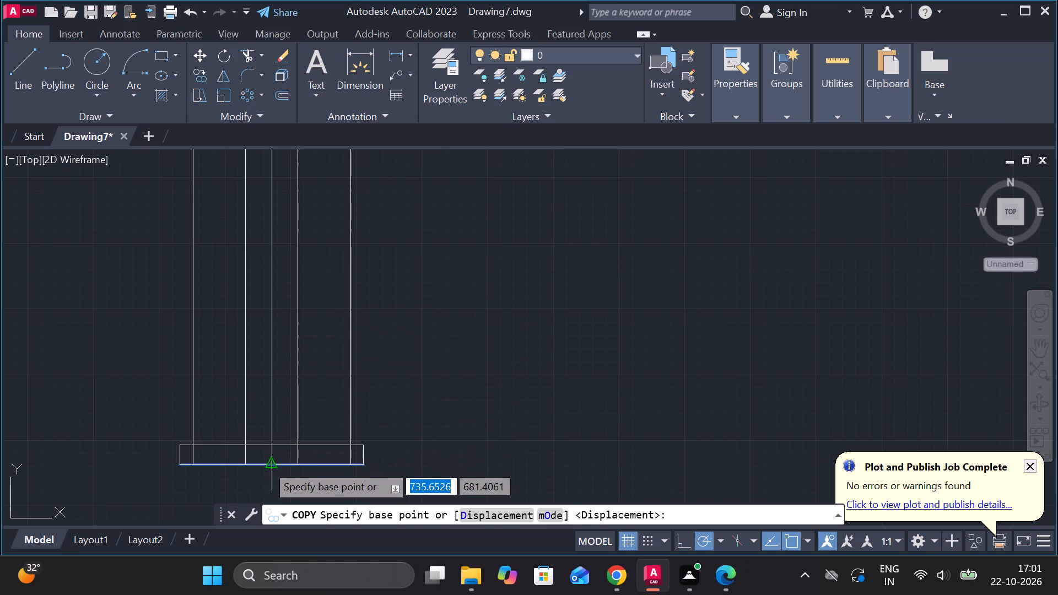
pyautogui.click(266, 464)
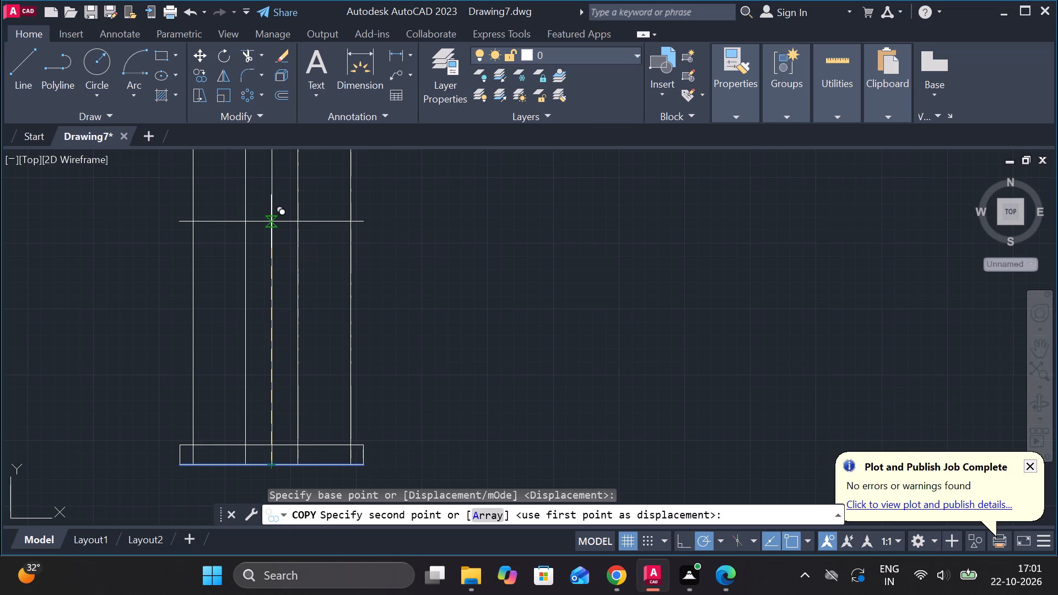
pyautogui.press('1')
pyautogui.write('00')
pyautogui.press('Return')
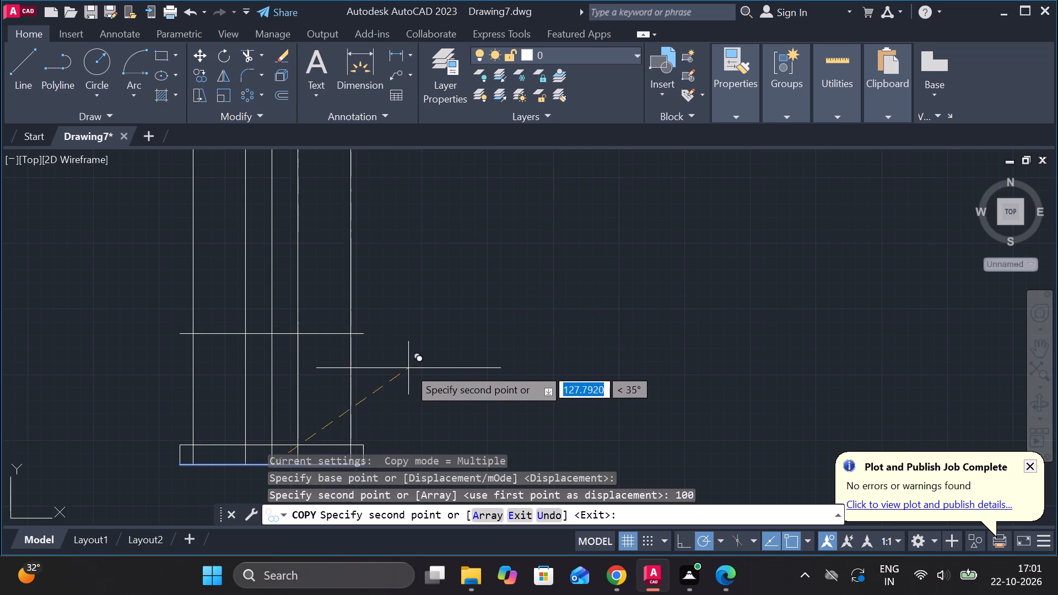
pyautogui.press('Escape')
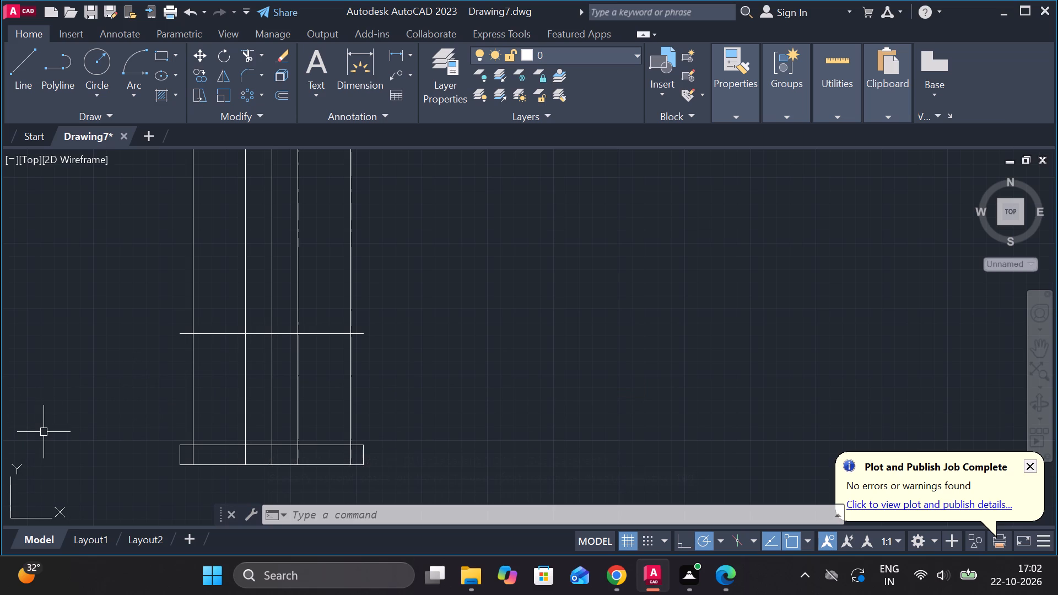
# Copy the horizontal line 100 above the base's bottom edge 22.5 downward and 22.5 upward from its midpoint.
pyautogui.click(230, 332)
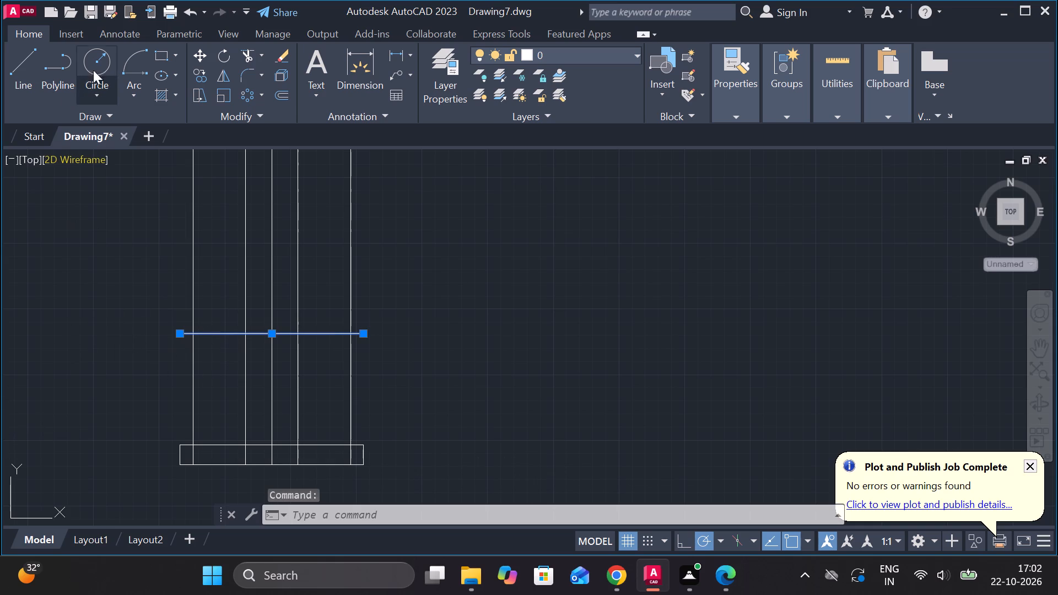
pyautogui.click(198, 73)
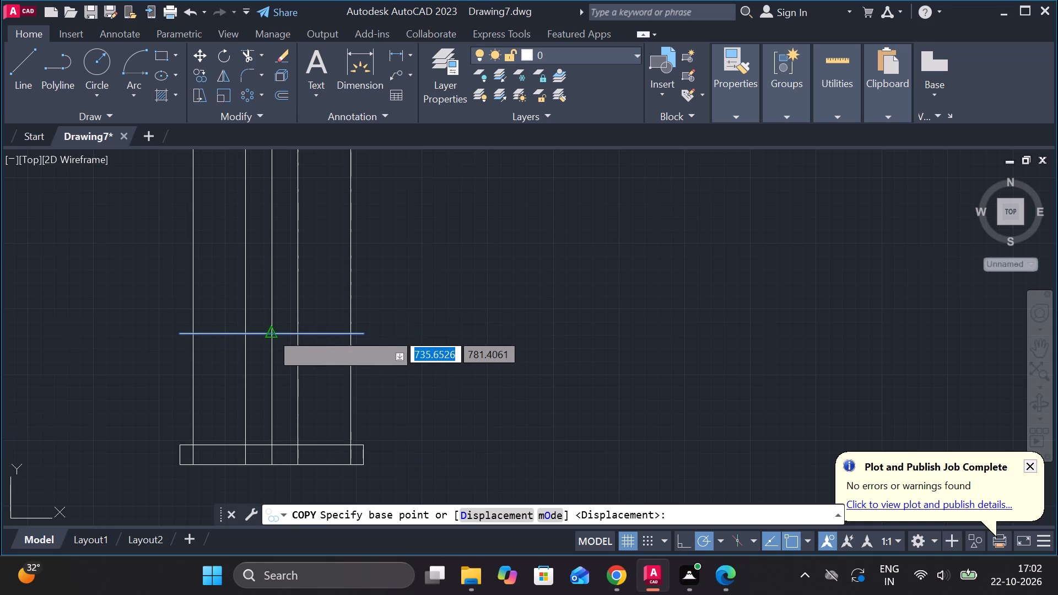
pyautogui.click(271, 332)
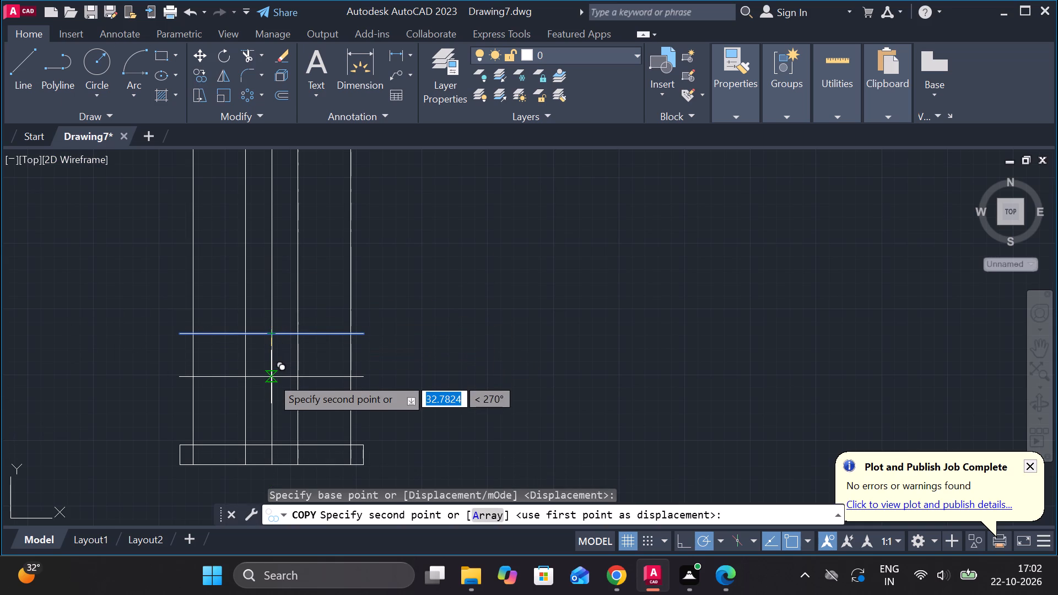
pyautogui.write('22')
pyautogui.write('.5')
pyautogui.press('Return')
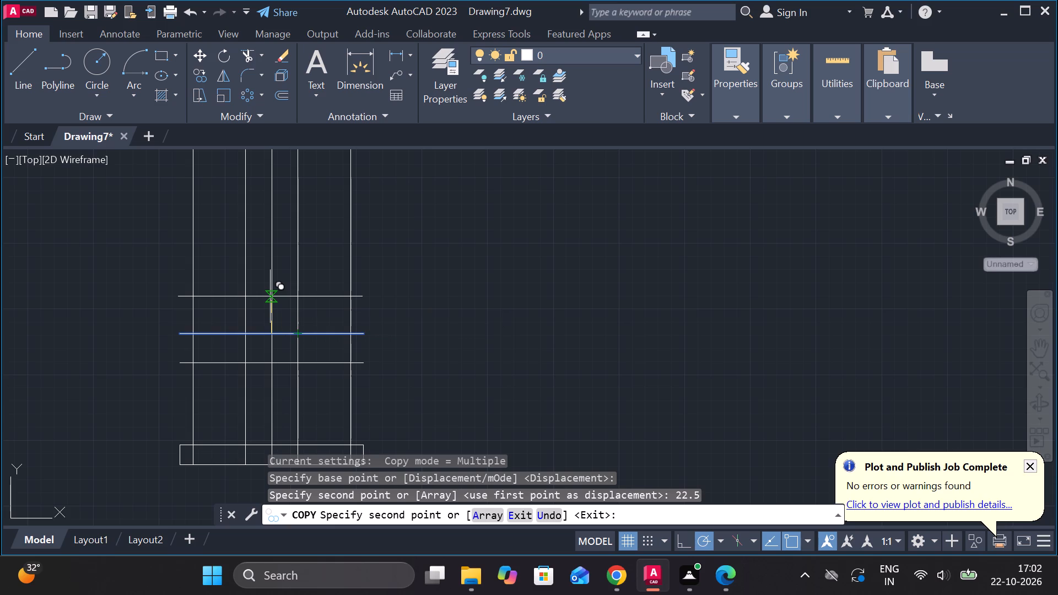
pyautogui.write('22')
pyautogui.press('.')
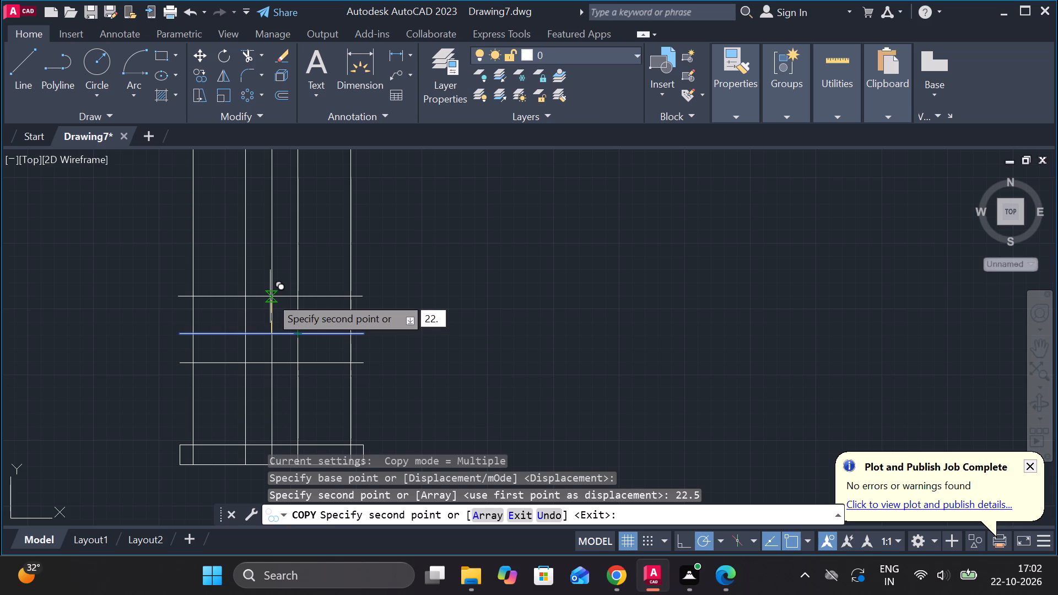
pyautogui.press('5')
pyautogui.press('Return')
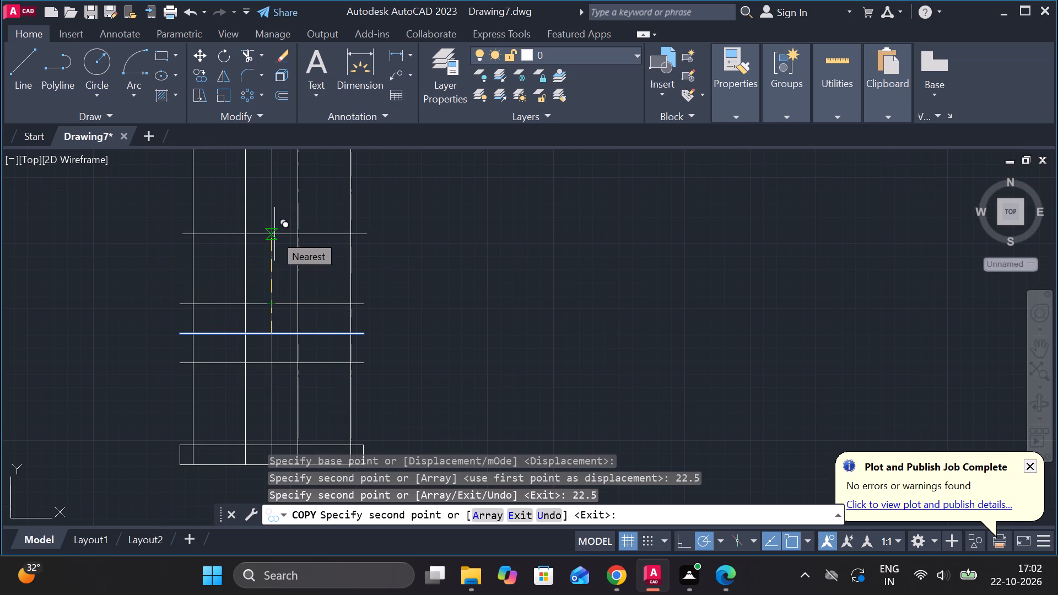
# Make two more copies of the same horizontal line, 70 upward and 70 downward.
pyautogui.write('70')
pyautogui.press('Return')
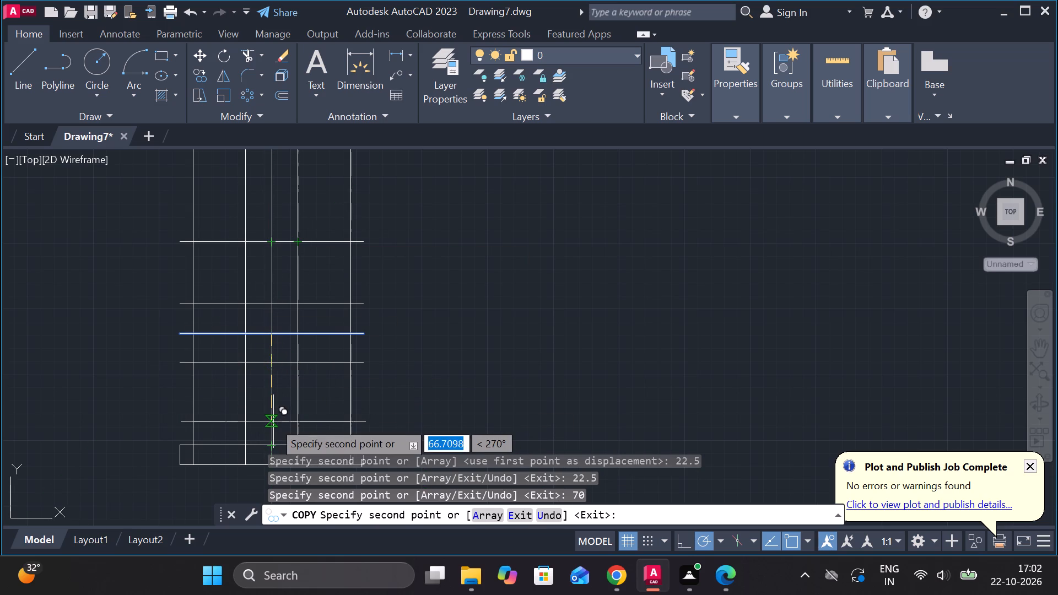
pyautogui.write('70')
pyautogui.press('Return')
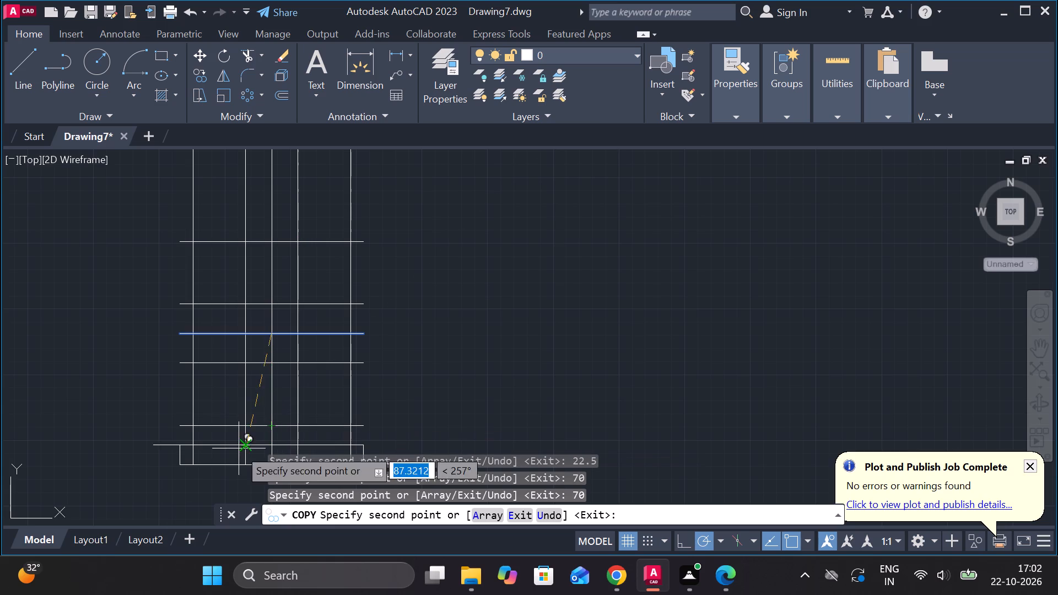
pyautogui.press('Escape')
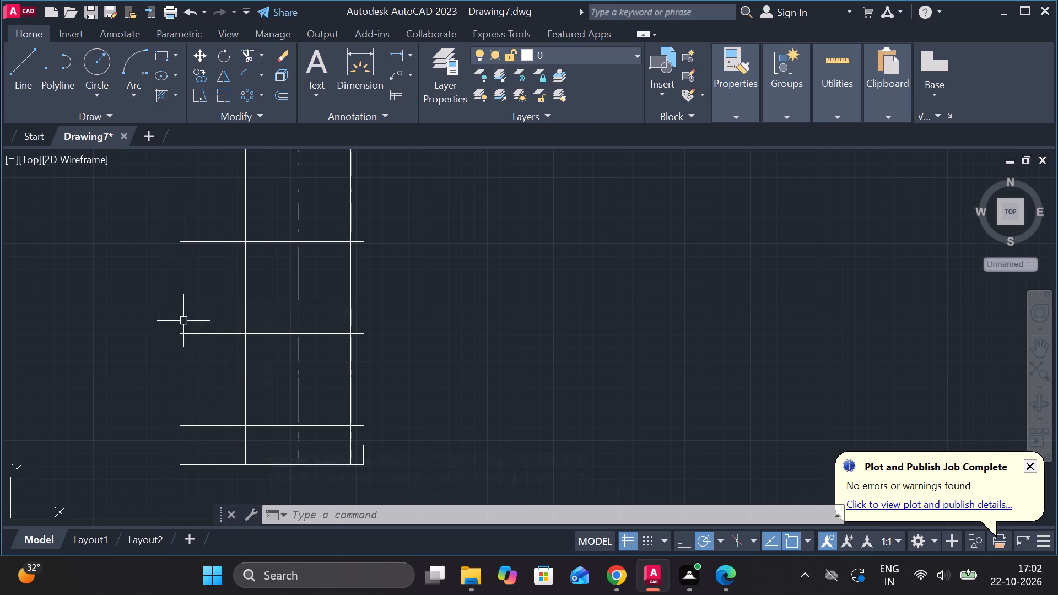
# Copy the central vertical line 110 to the left.
pyautogui.click(272, 320)
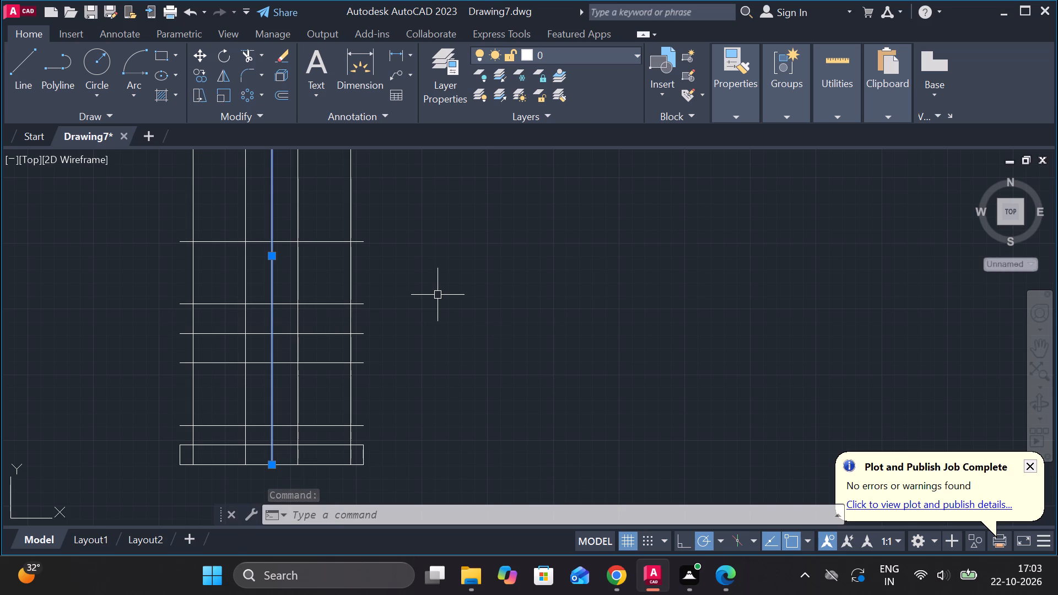
pyautogui.click(199, 80)
pyautogui.click(273, 336)
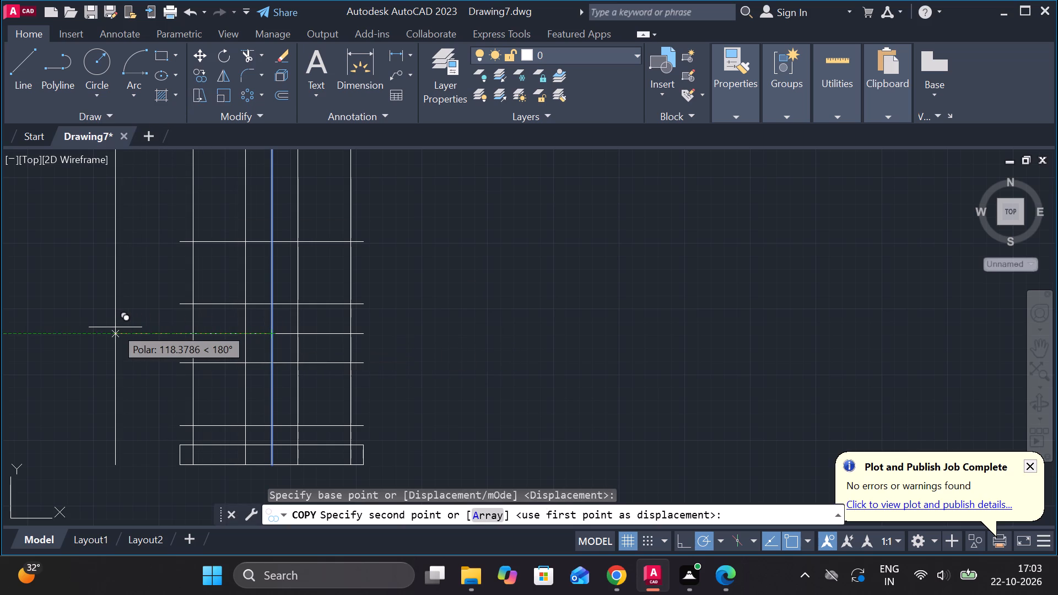
pyautogui.write('110')
pyautogui.press('Return')
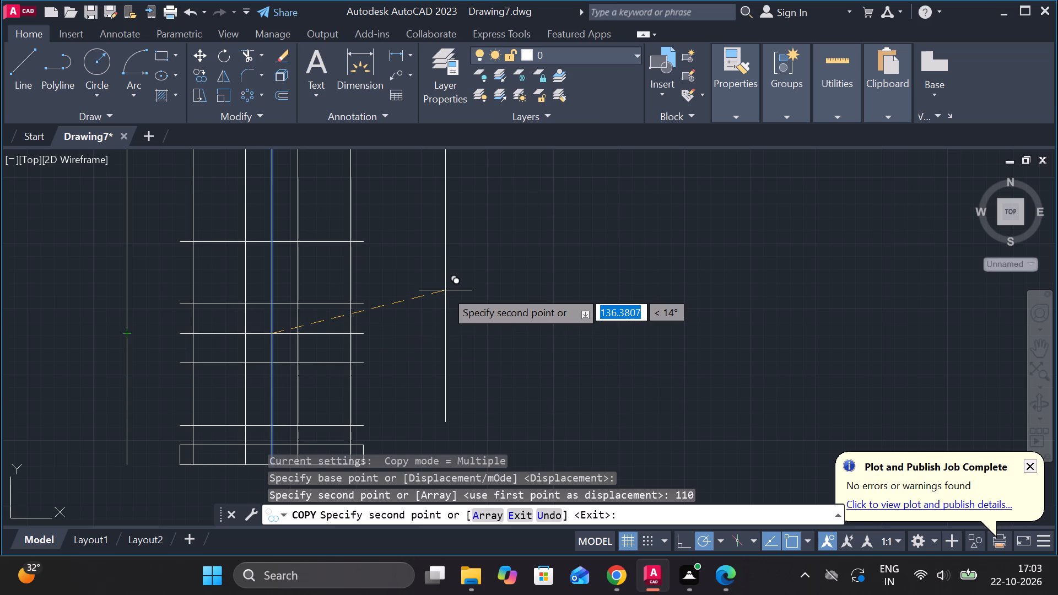
pyautogui.press('Escape')
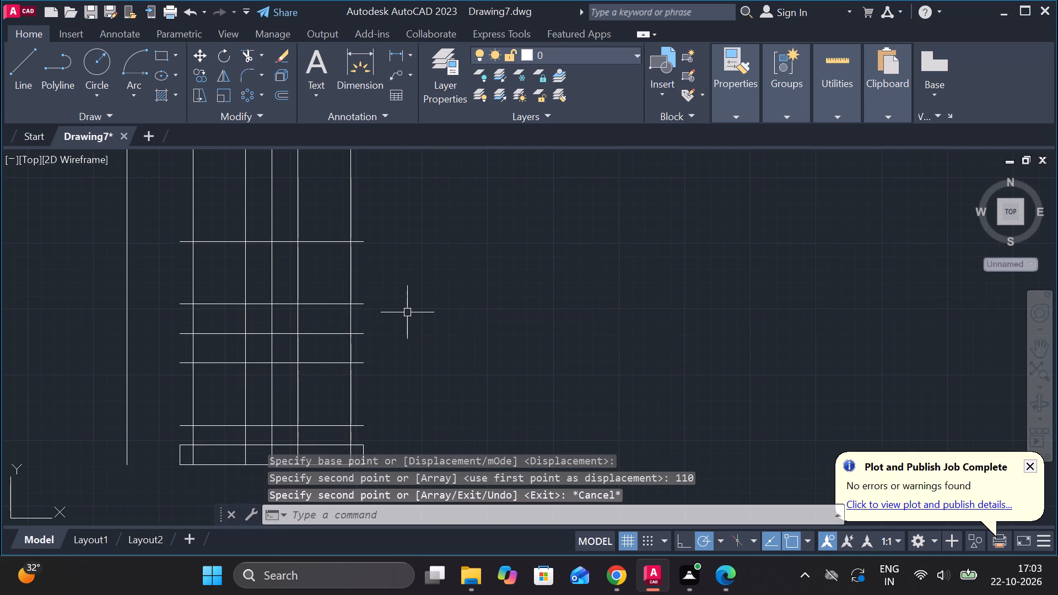
# Extend the five horizontal lines above the base leftward to the outermost vertical line.
pyautogui.write('ex')
pyautogui.press('Return')
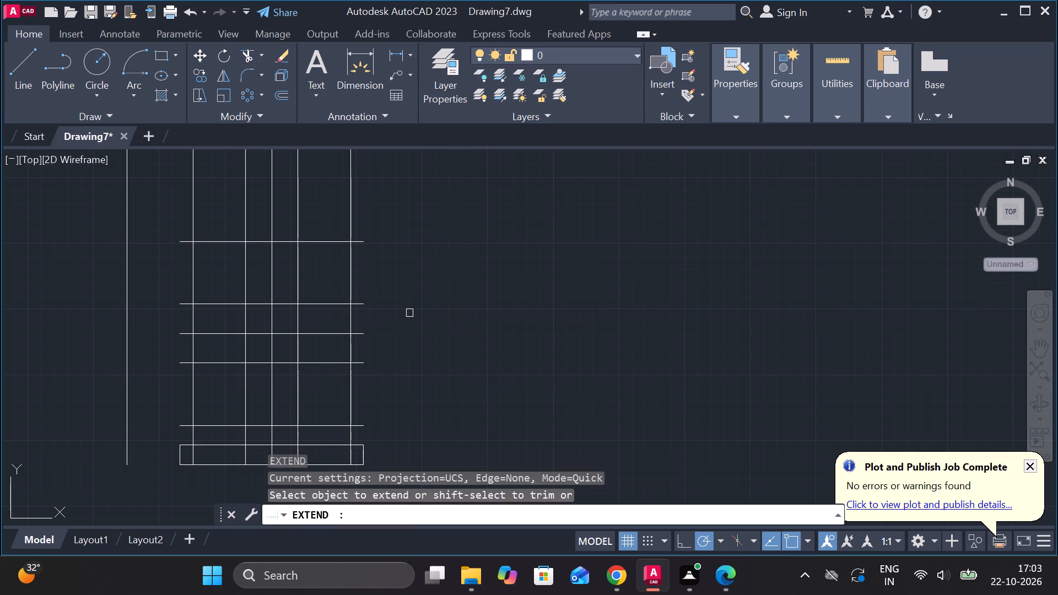
pyautogui.click(213, 240)
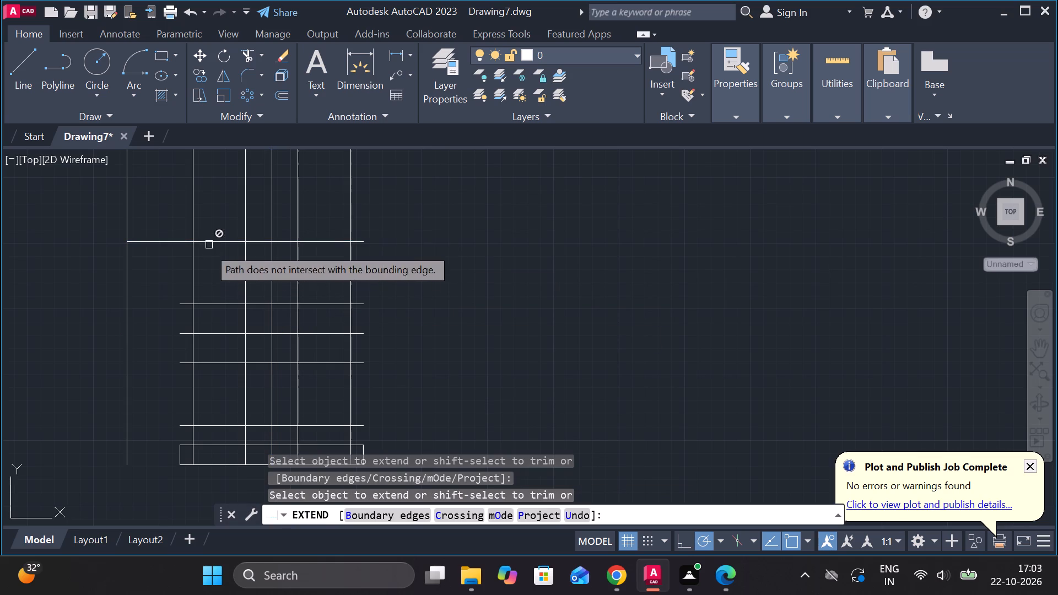
pyautogui.click(211, 302)
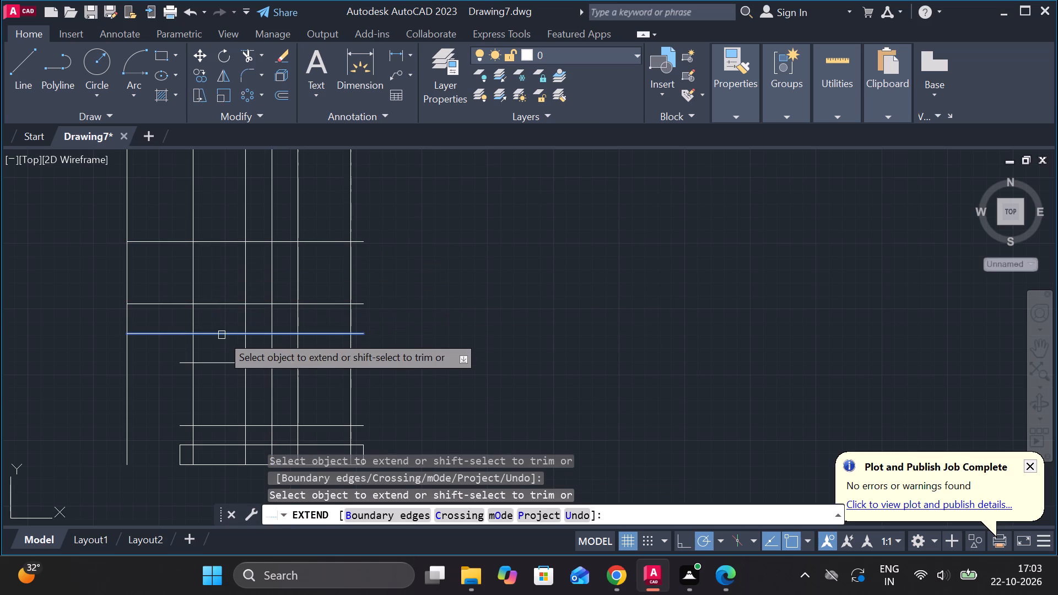
pyautogui.click(222, 335)
pyautogui.click(227, 361)
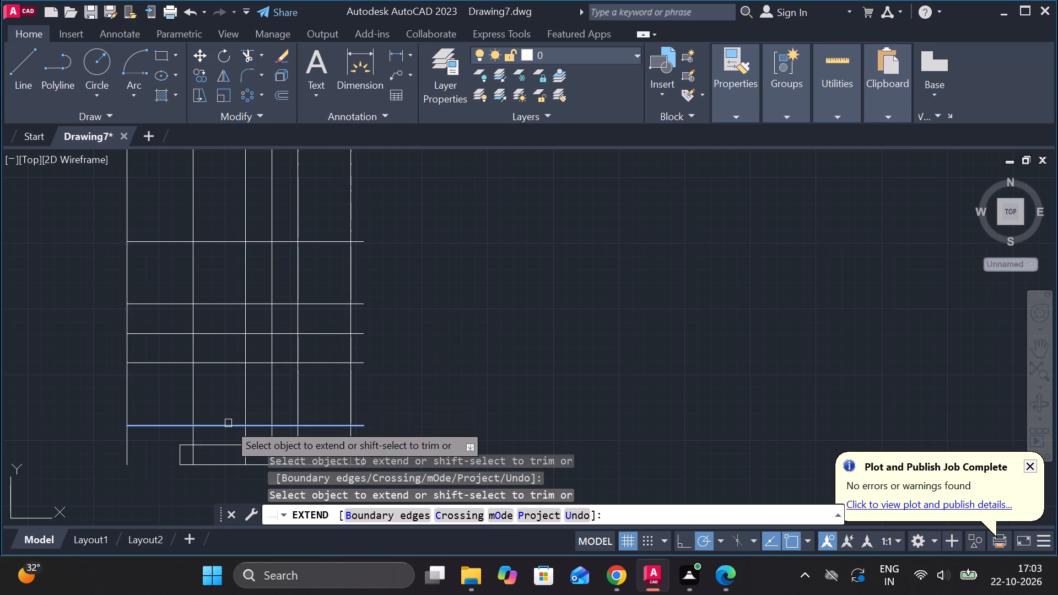
pyautogui.click(228, 423)
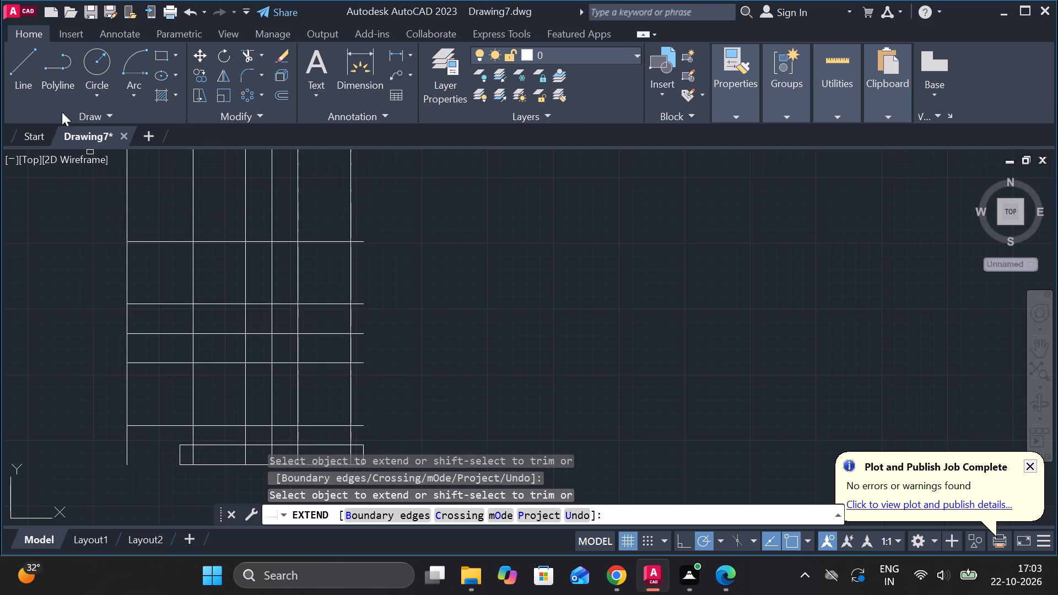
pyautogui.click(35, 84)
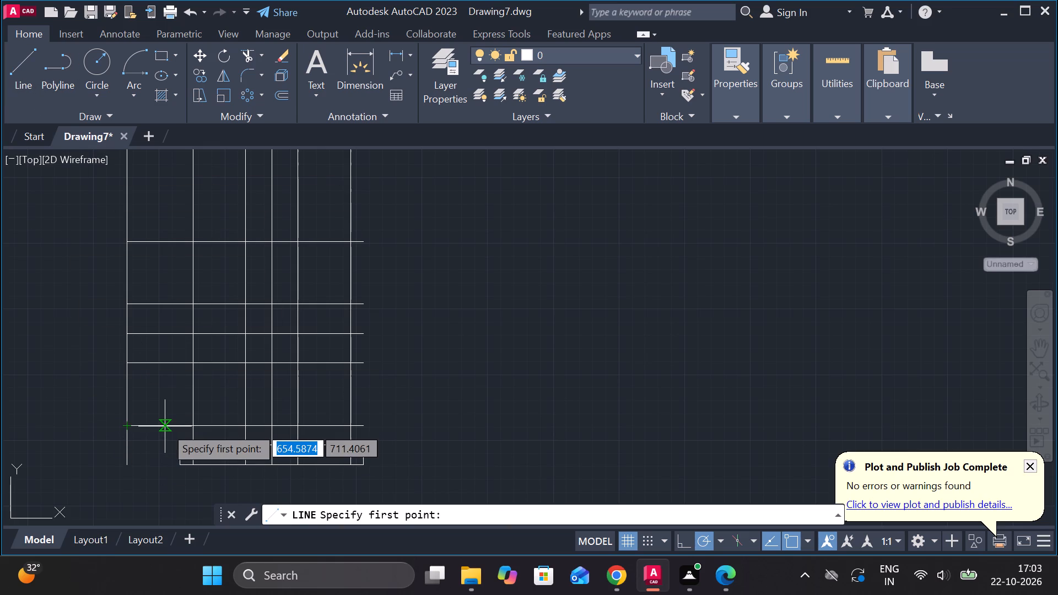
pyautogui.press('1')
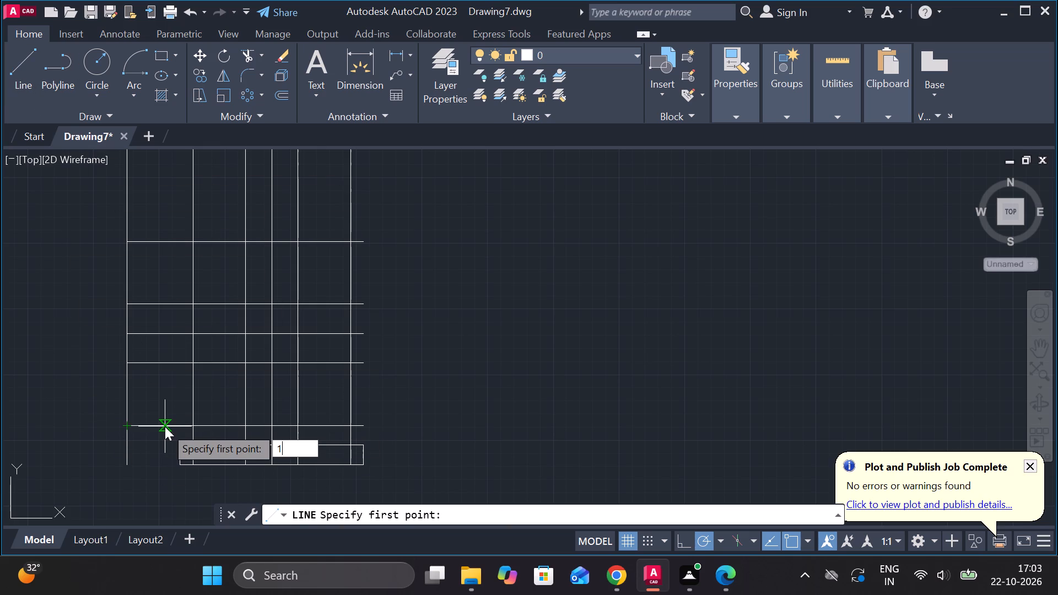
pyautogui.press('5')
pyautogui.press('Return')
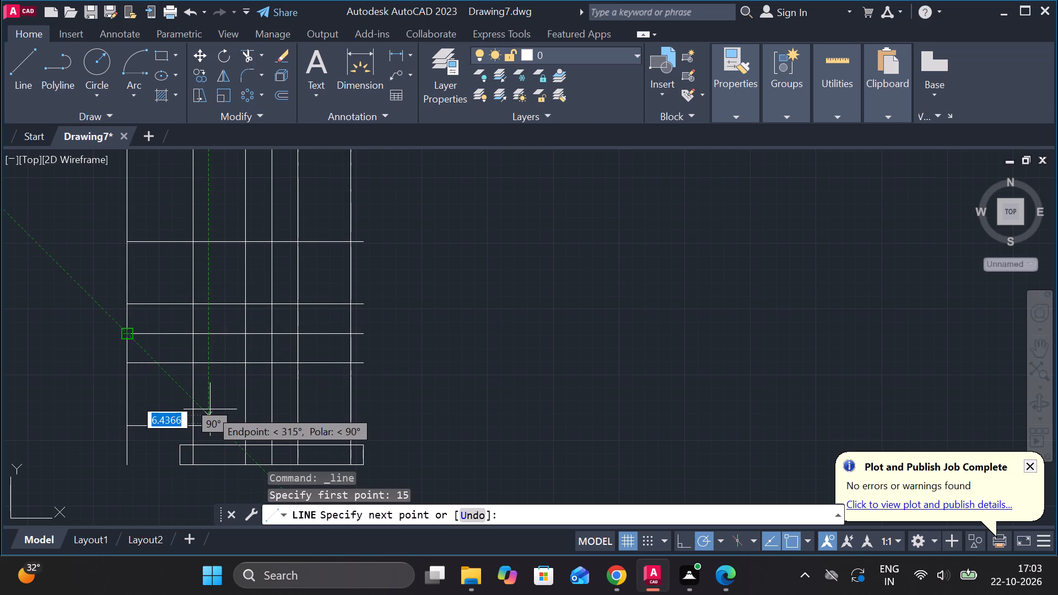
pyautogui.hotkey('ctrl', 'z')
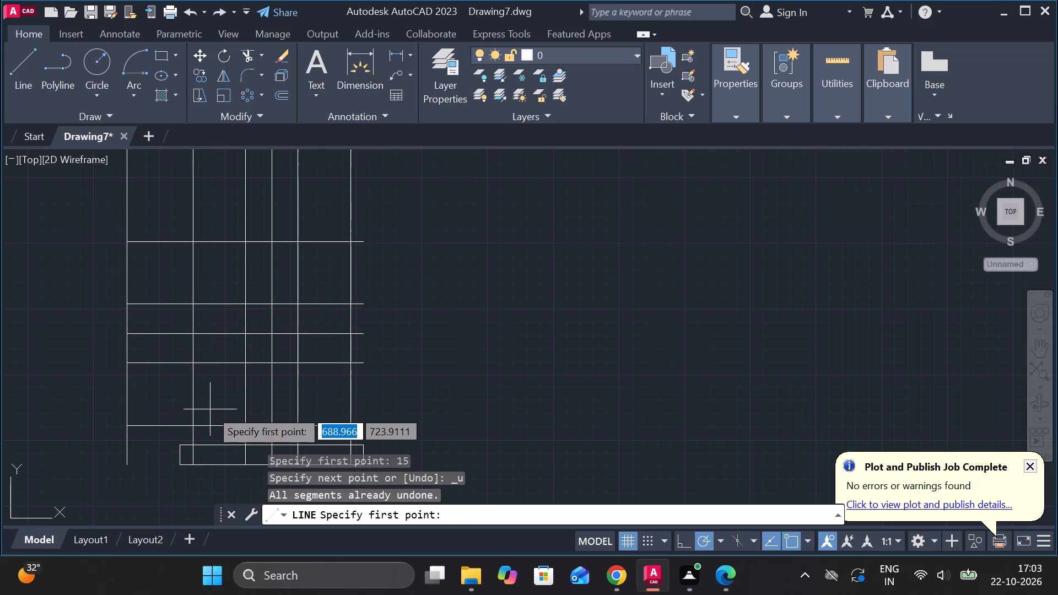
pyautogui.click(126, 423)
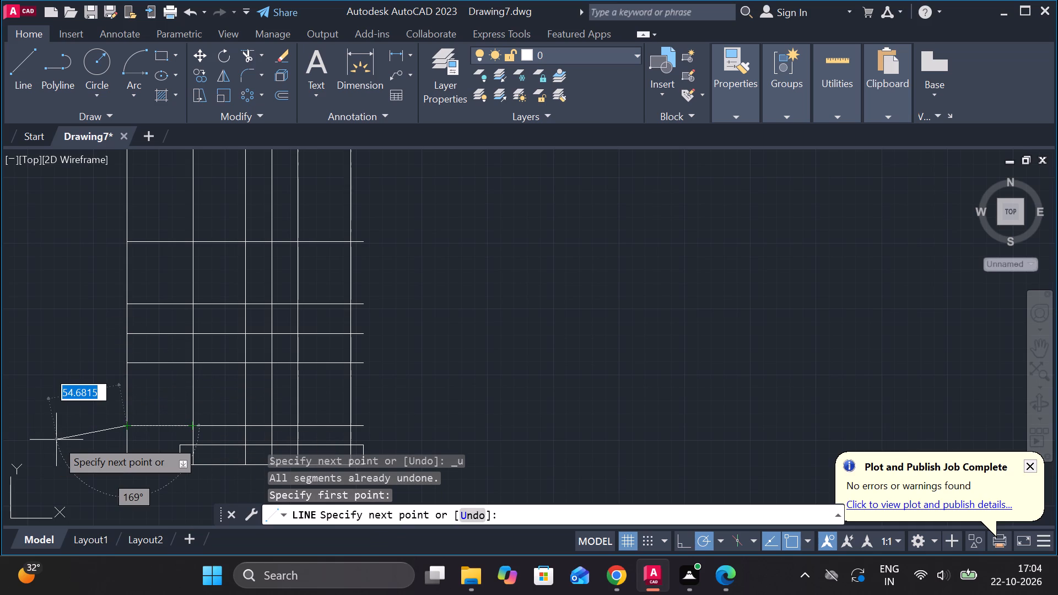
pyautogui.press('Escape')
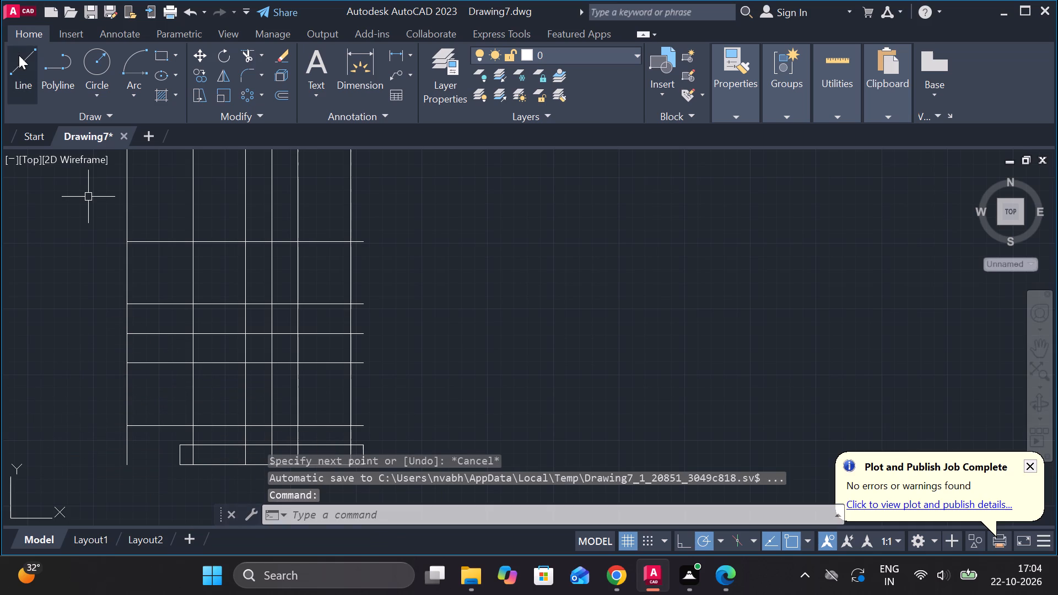
# Draw a 47.5-long vertical line from the lowest extended horizontal, 15 inside the outermost left vertical, up to the horizontal above it.
pyautogui.click(19, 55)
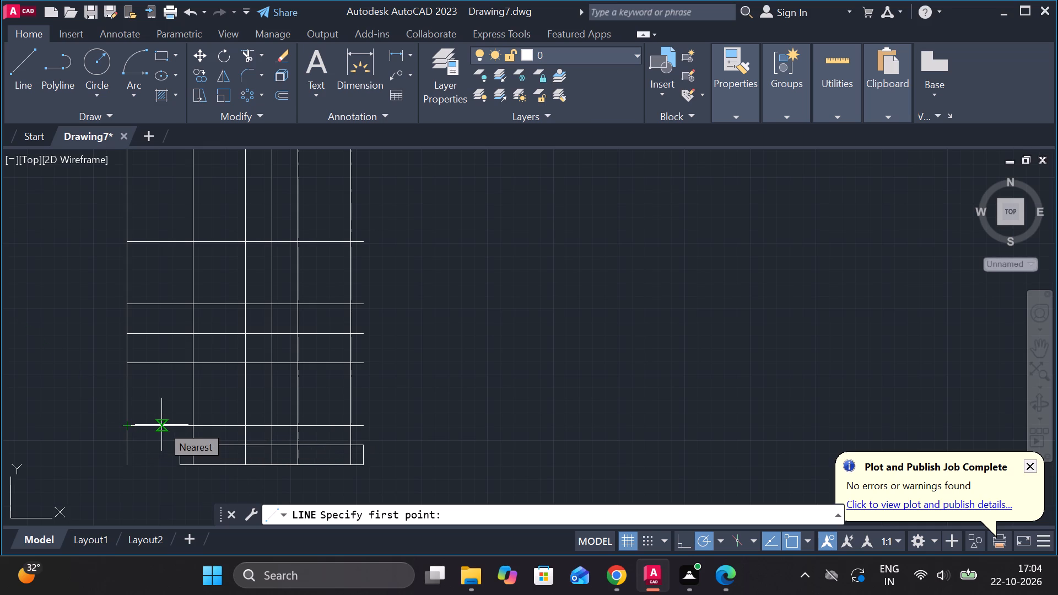
pyautogui.press('1')
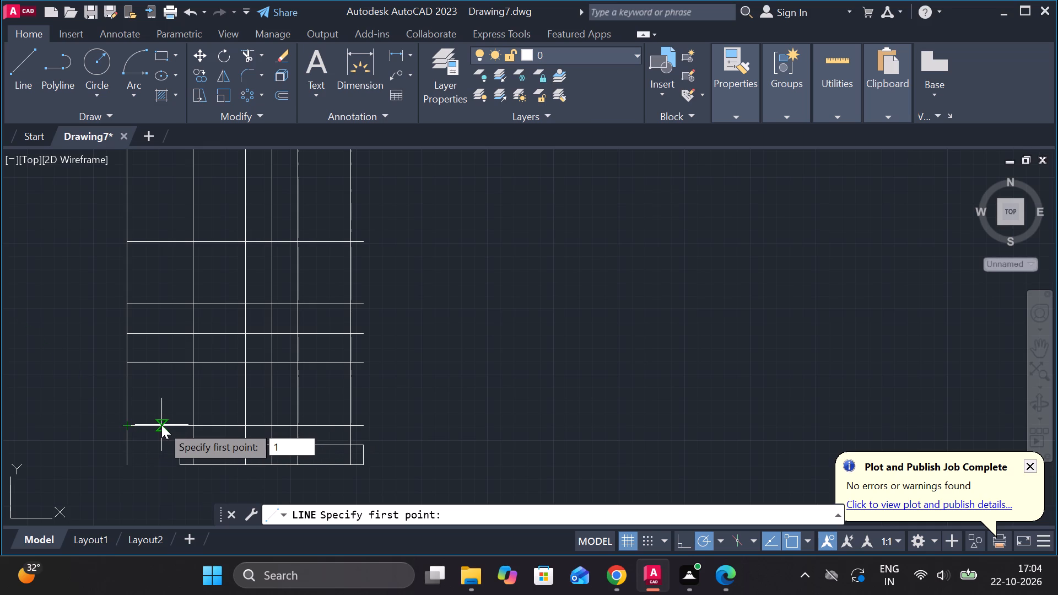
pyautogui.press('6')
pyautogui.press('BackSpace')
pyautogui.press('5')
pyautogui.press('Return')
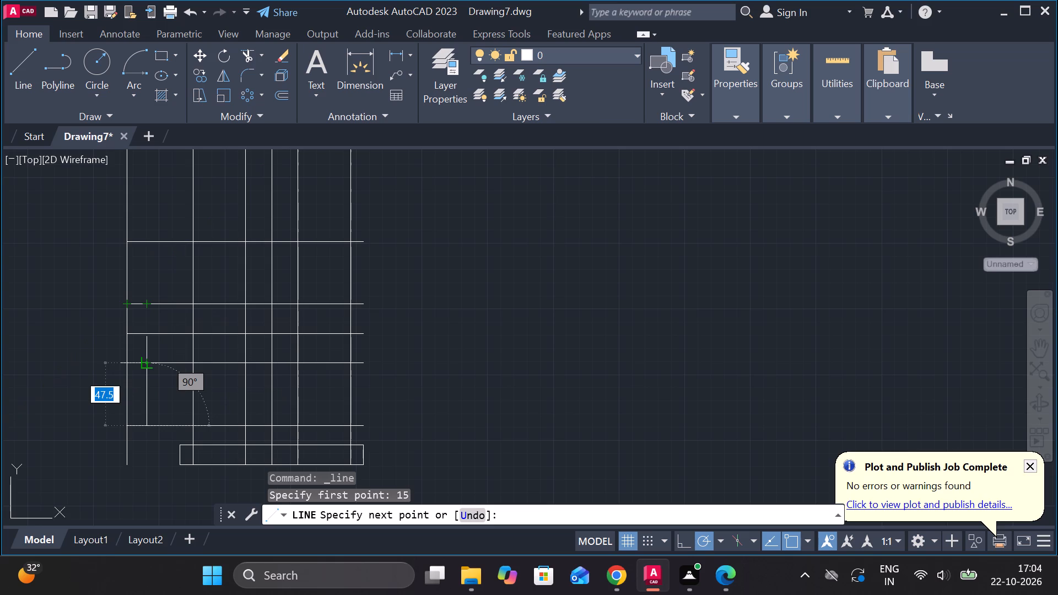
pyautogui.click(145, 365)
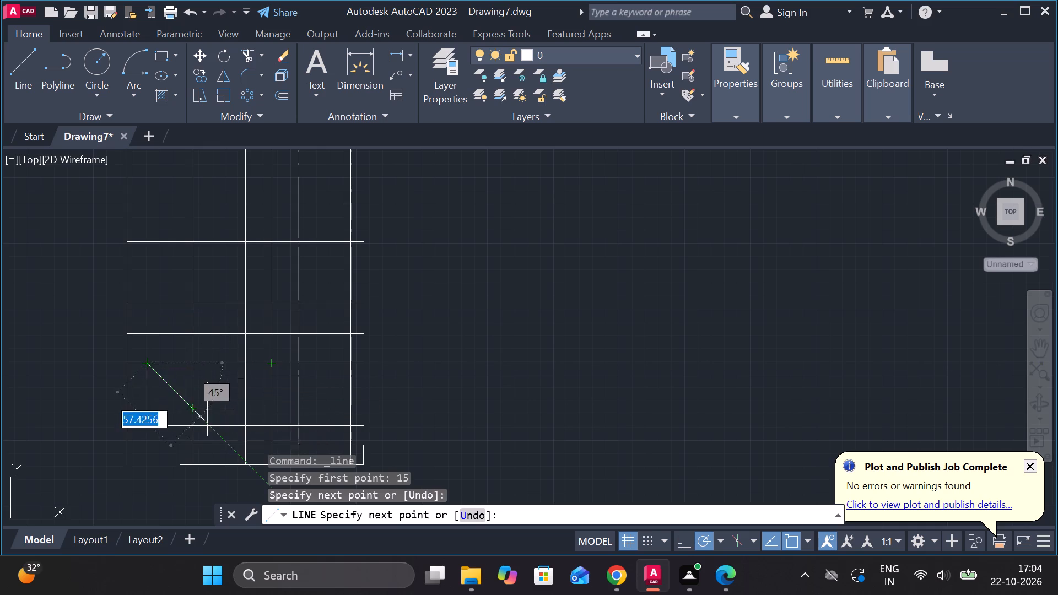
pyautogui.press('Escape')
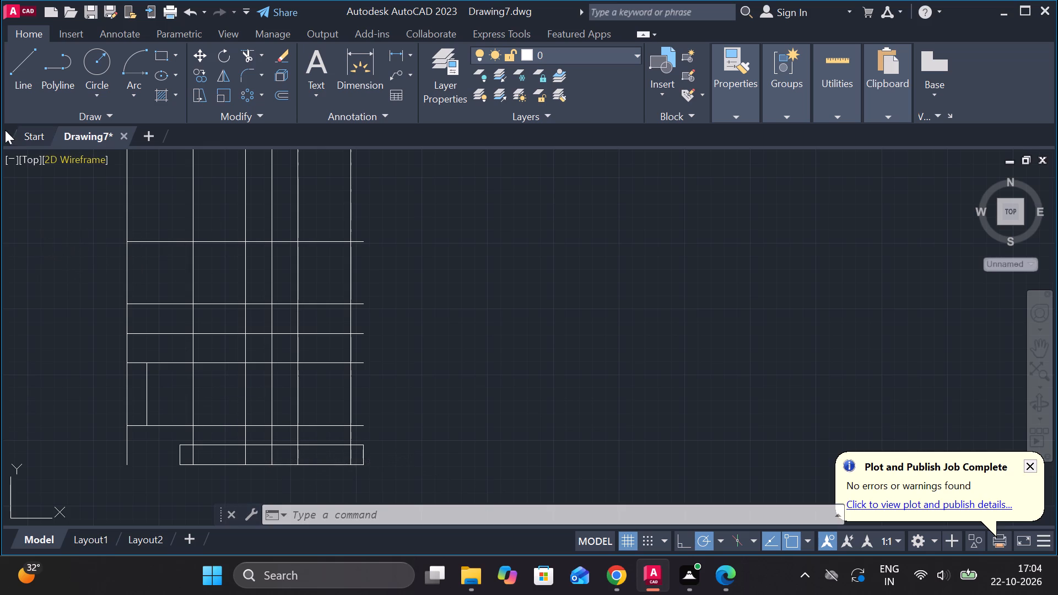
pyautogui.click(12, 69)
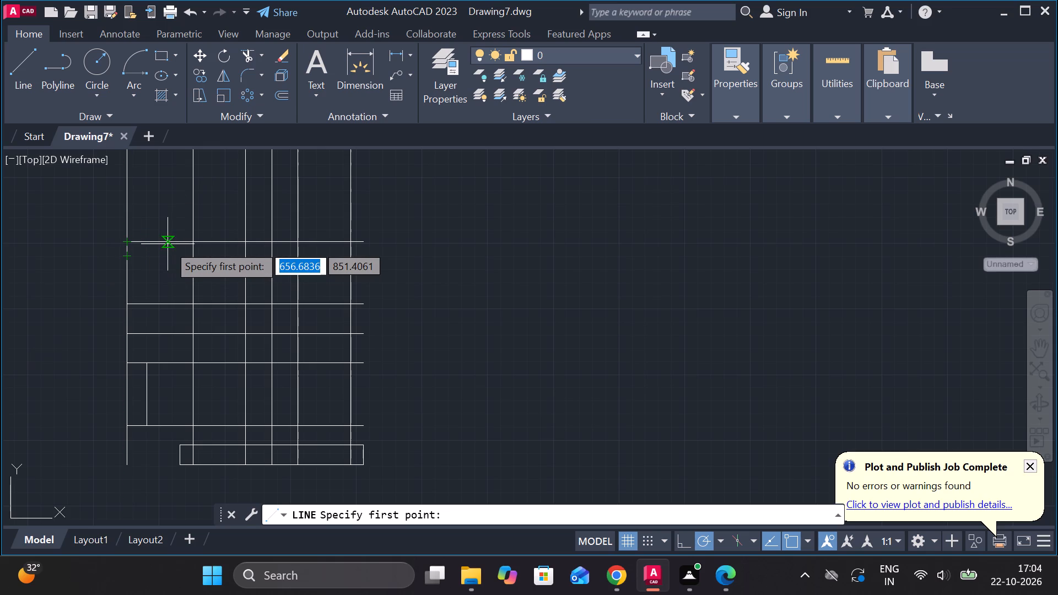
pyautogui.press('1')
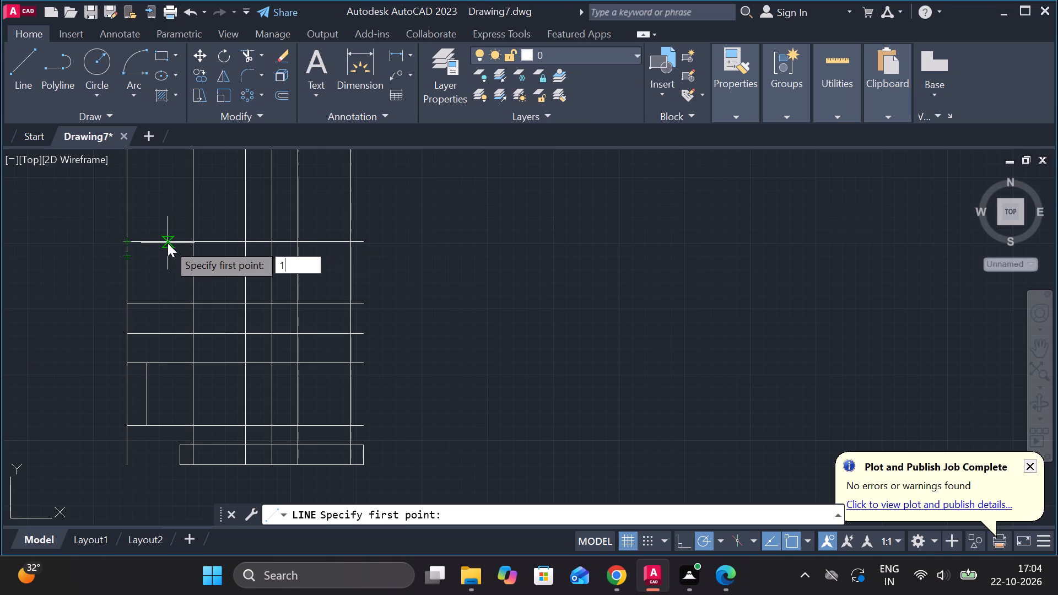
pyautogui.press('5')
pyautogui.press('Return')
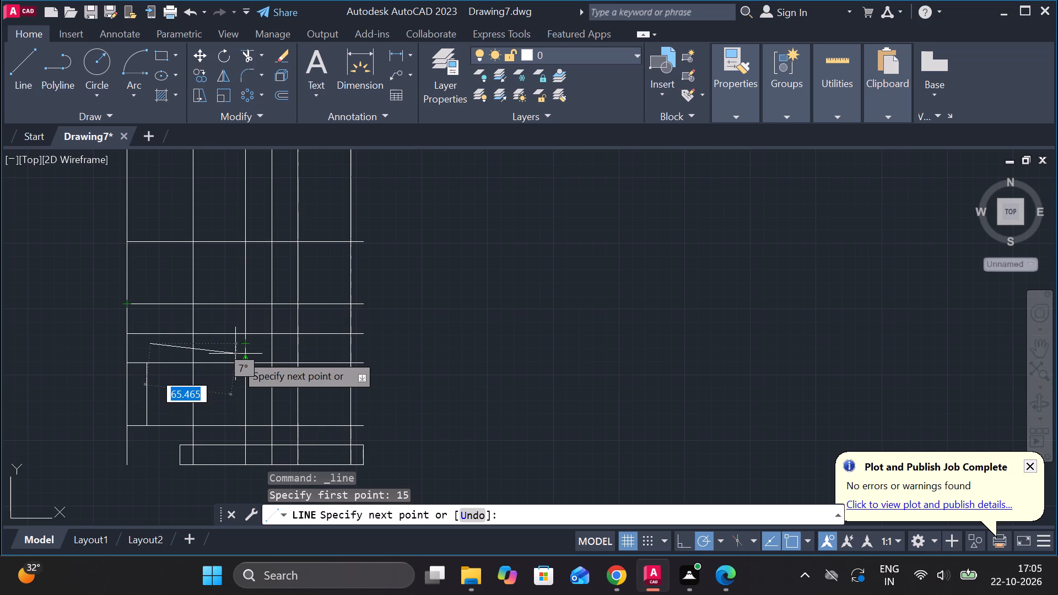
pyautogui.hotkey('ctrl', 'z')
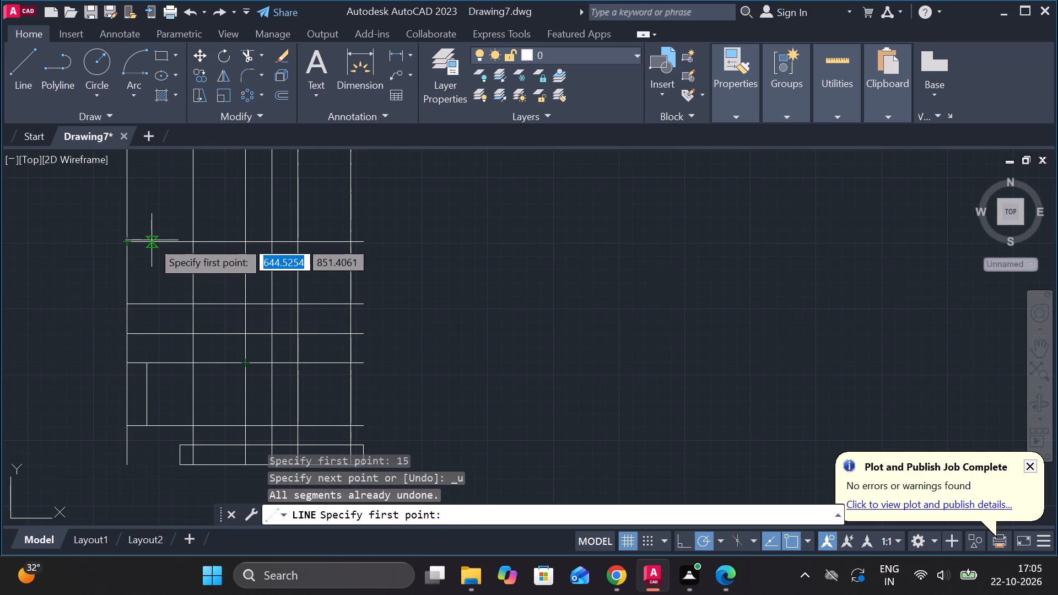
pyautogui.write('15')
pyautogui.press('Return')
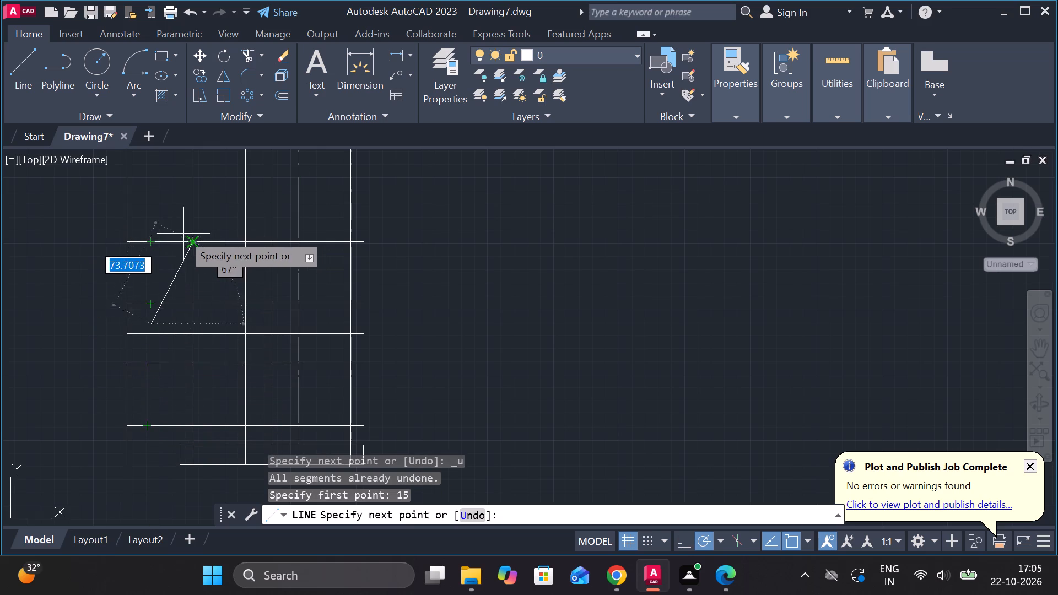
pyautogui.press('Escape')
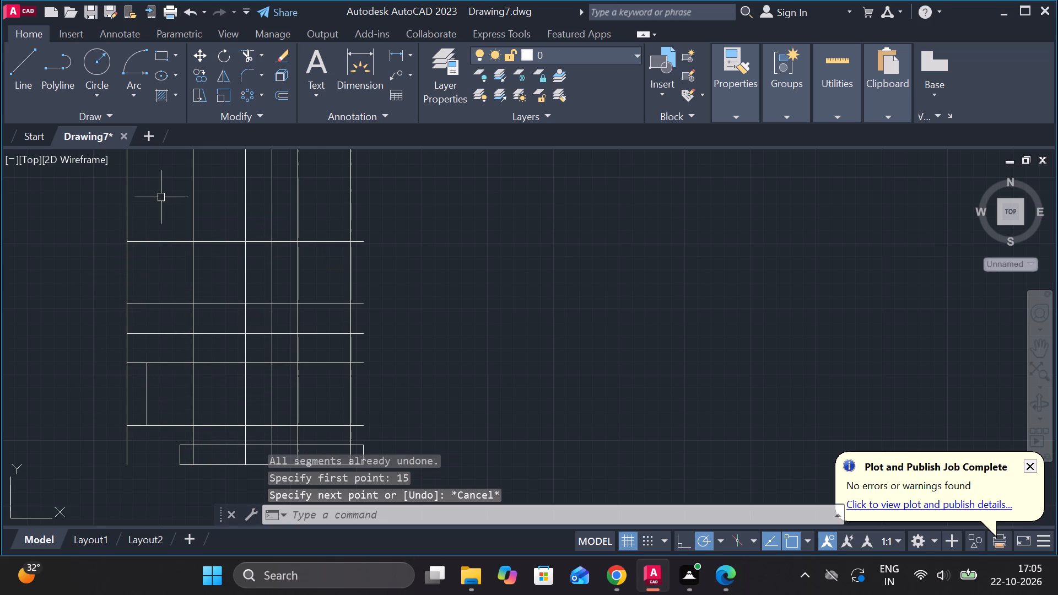
# Delete the short vertical line between the two lowest horizontals, just inside the outermost left vertical.
pyautogui.click(146, 400)
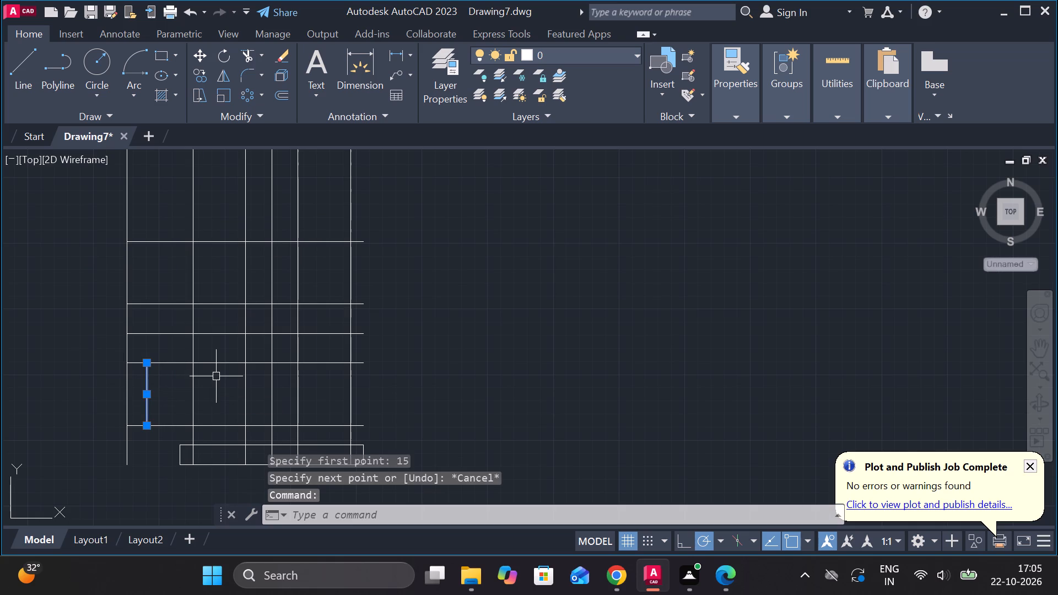
pyautogui.press('Delete')
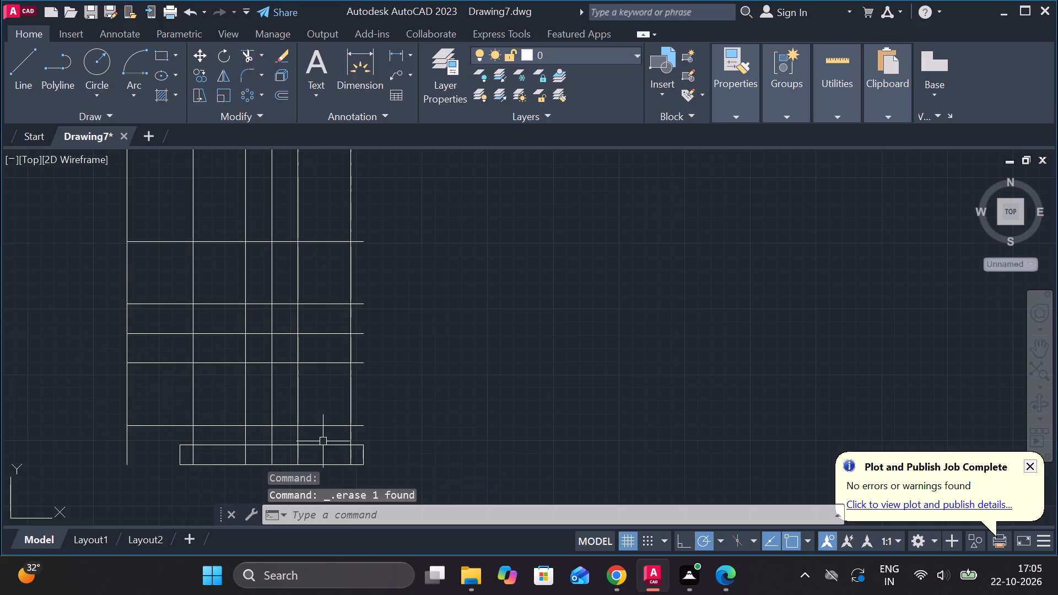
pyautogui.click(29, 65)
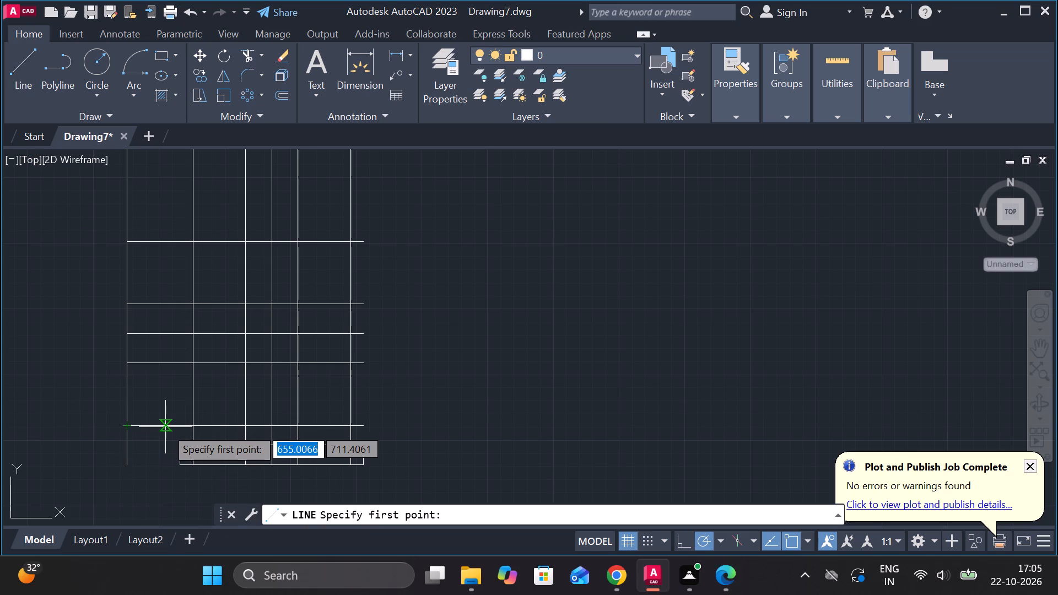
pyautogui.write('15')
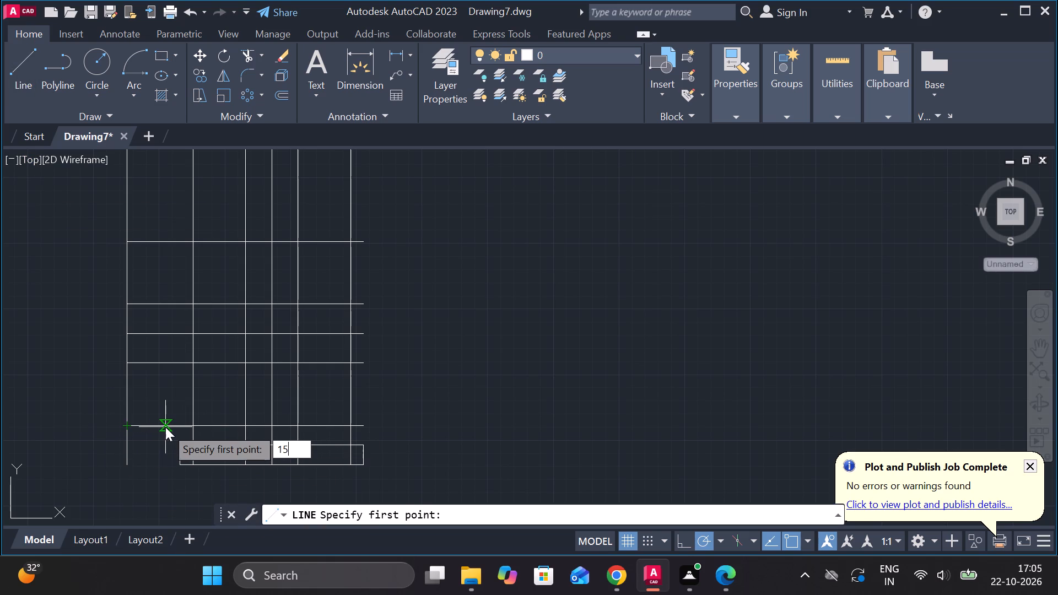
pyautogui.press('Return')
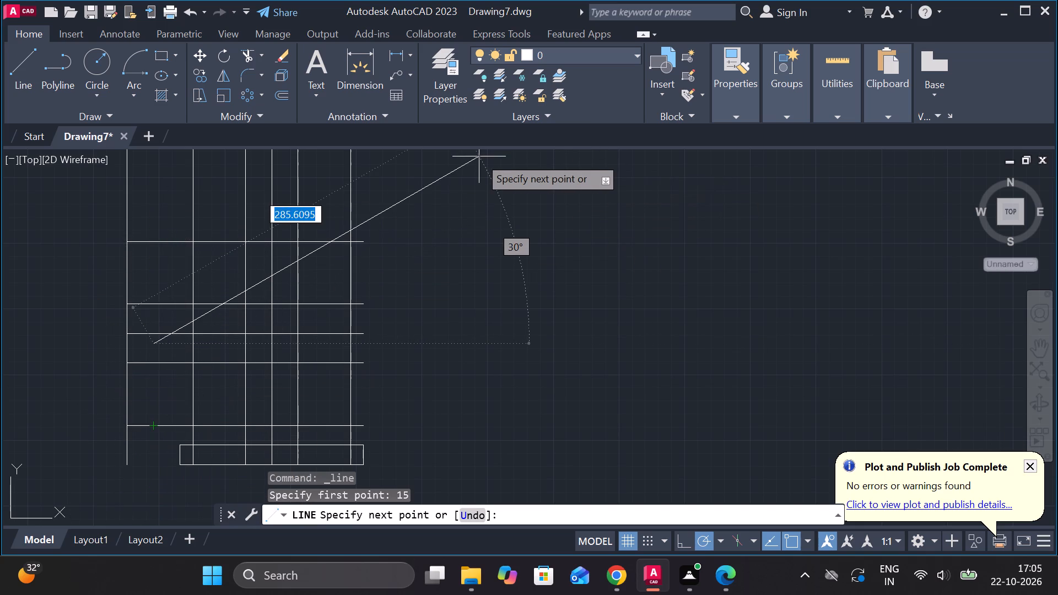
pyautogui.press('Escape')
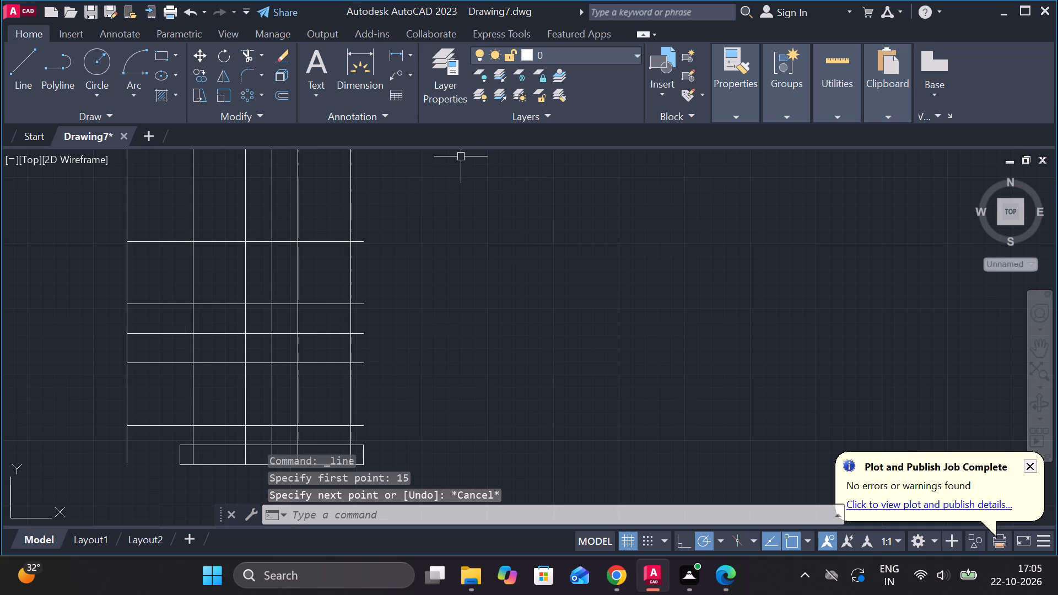
# Draw a line 15 rightward from the lowest extended horizontal's left end, continuing vertically about 140 up to the topmost horizontal.
pyautogui.click(29, 80)
pyautogui.scroll(2, 97, 420)
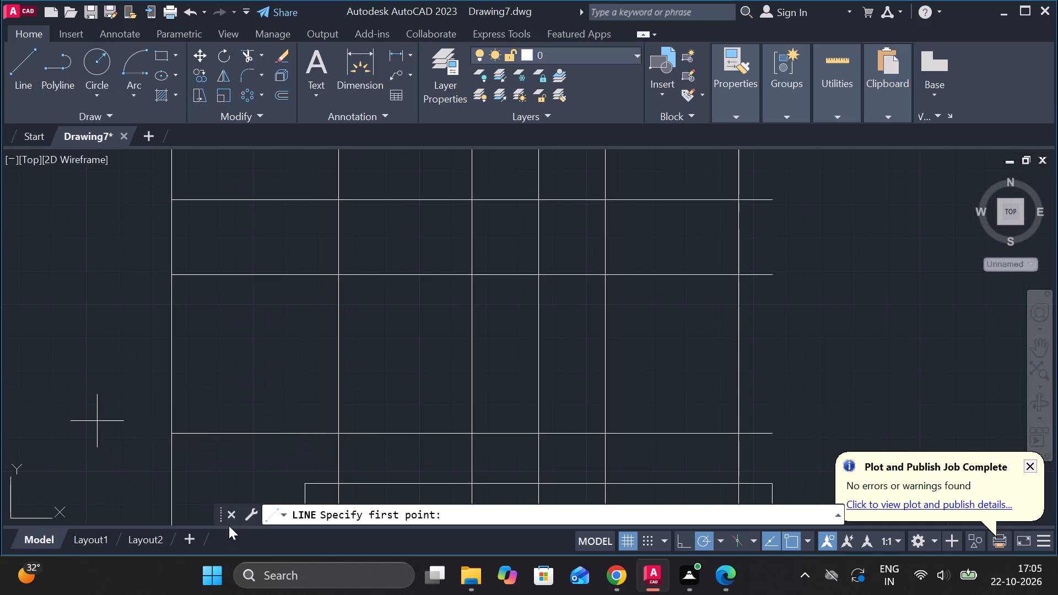
pyautogui.click(176, 430)
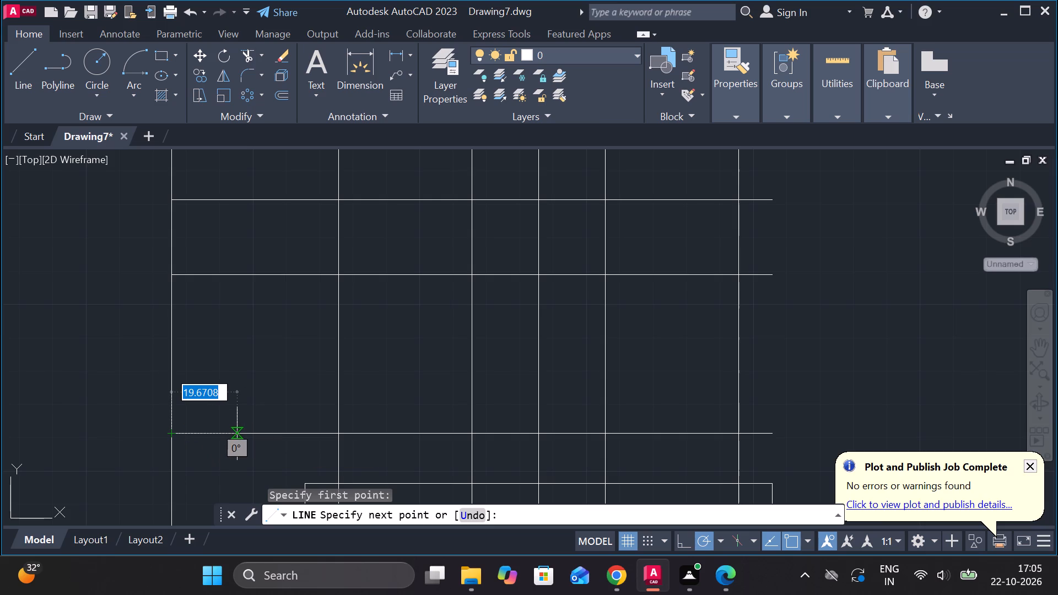
pyautogui.press('1')
pyautogui.press('5')
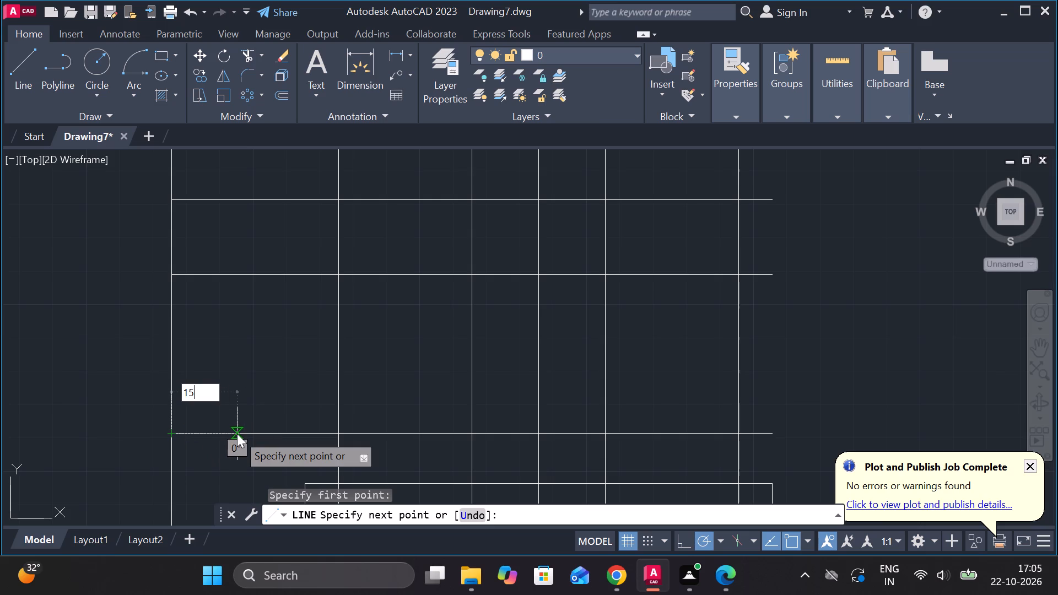
pyautogui.press('Return')
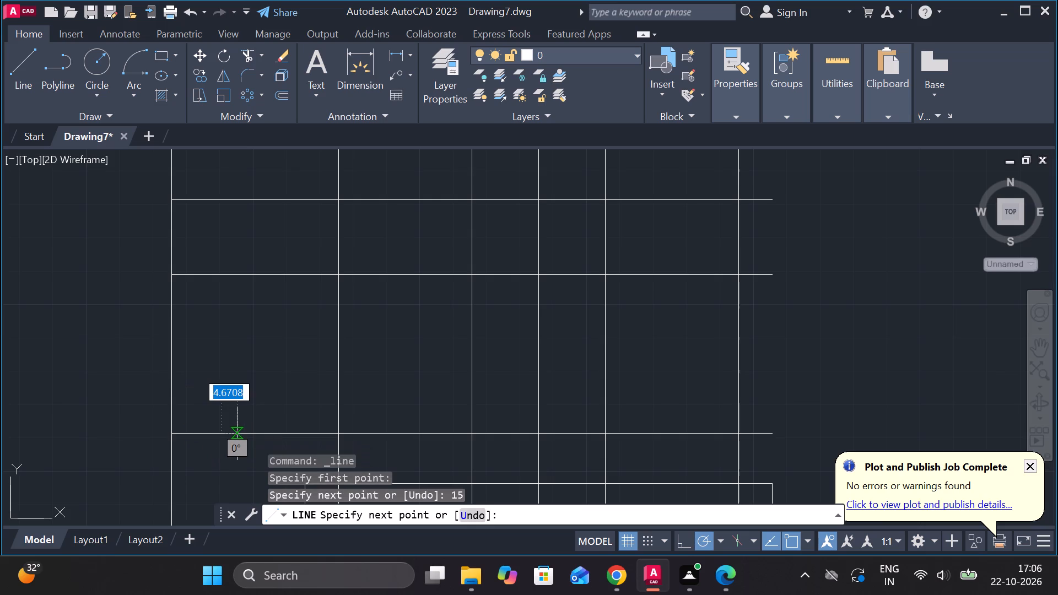
pyautogui.scroll(-1, 220, 214)
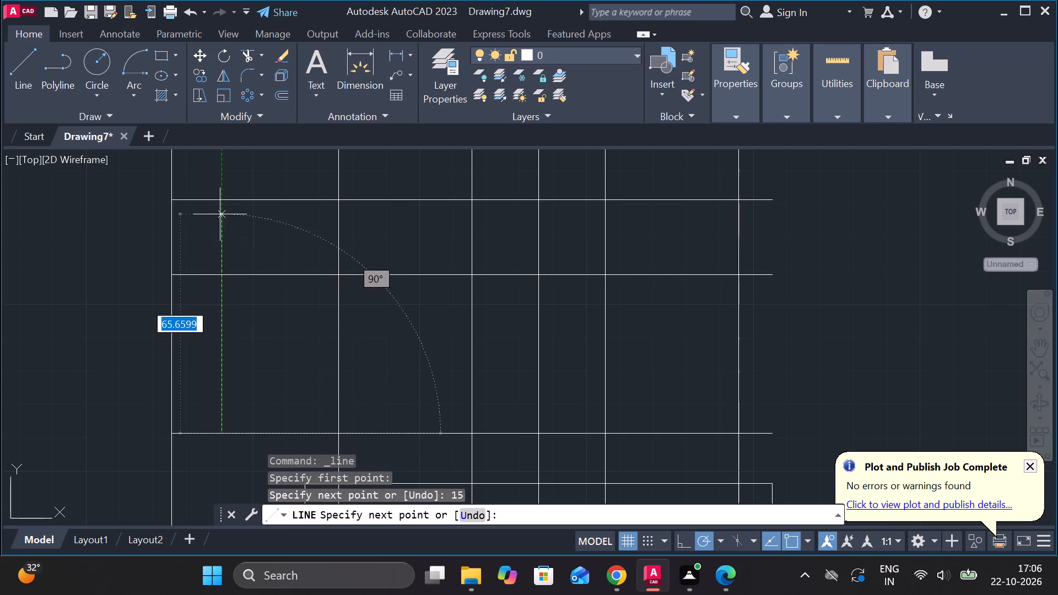
pyautogui.scroll(-3, 220, 214)
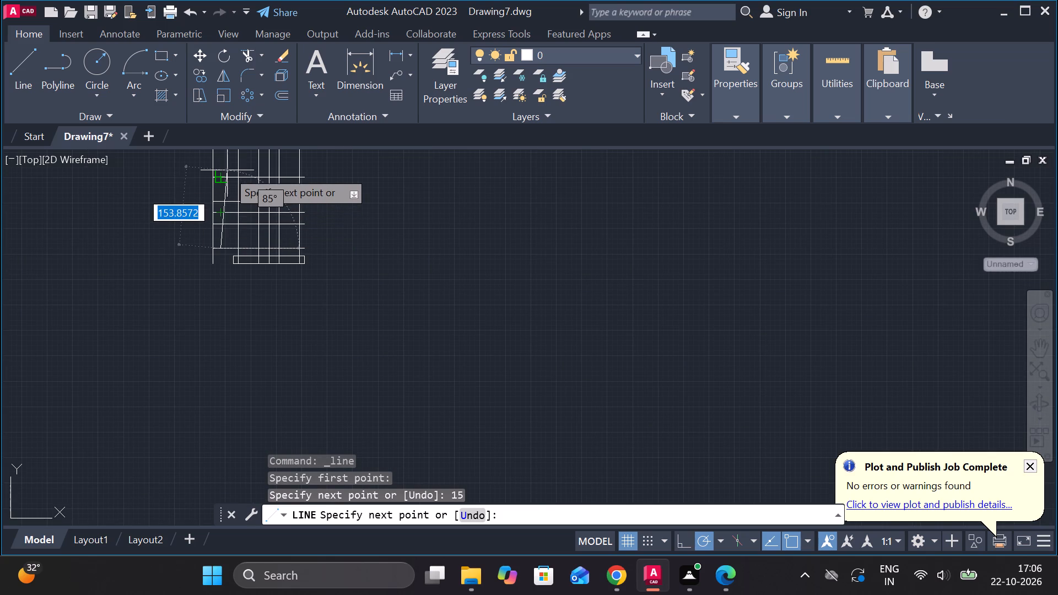
pyautogui.scroll(4, 226, 171)
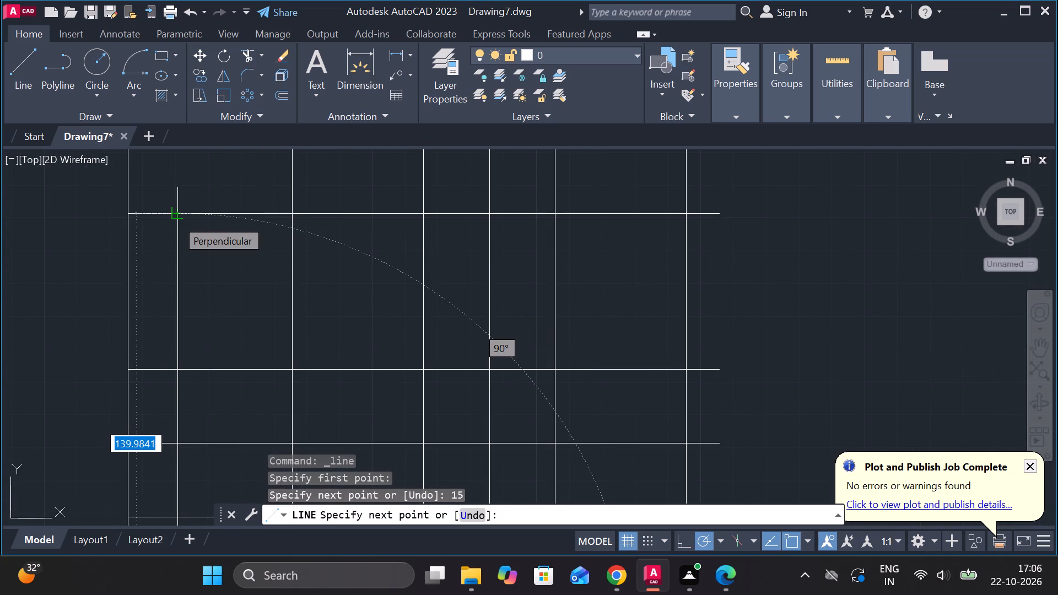
pyautogui.click(176, 219)
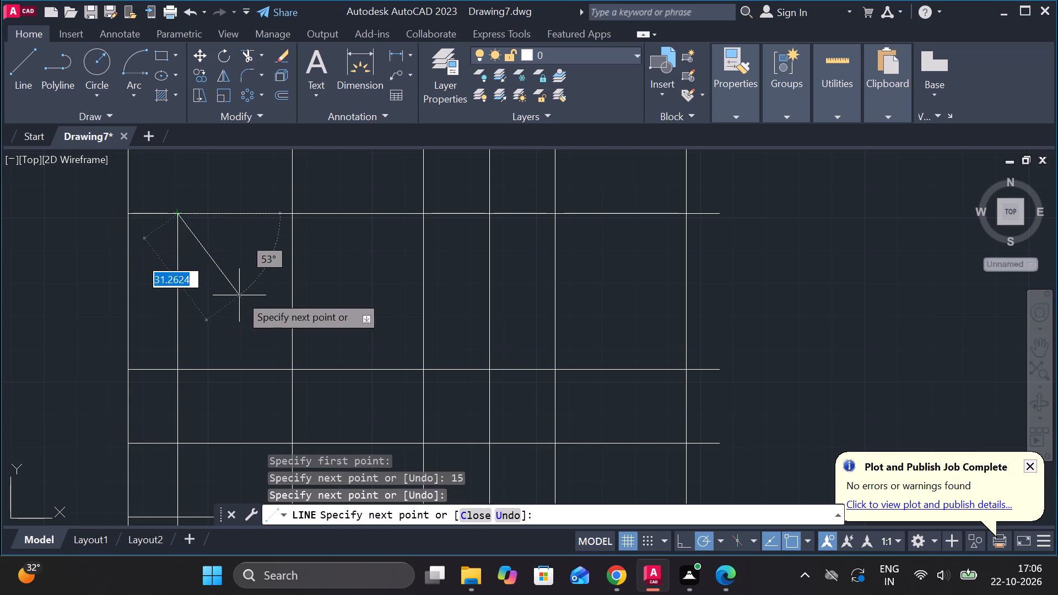
pyautogui.press('Escape')
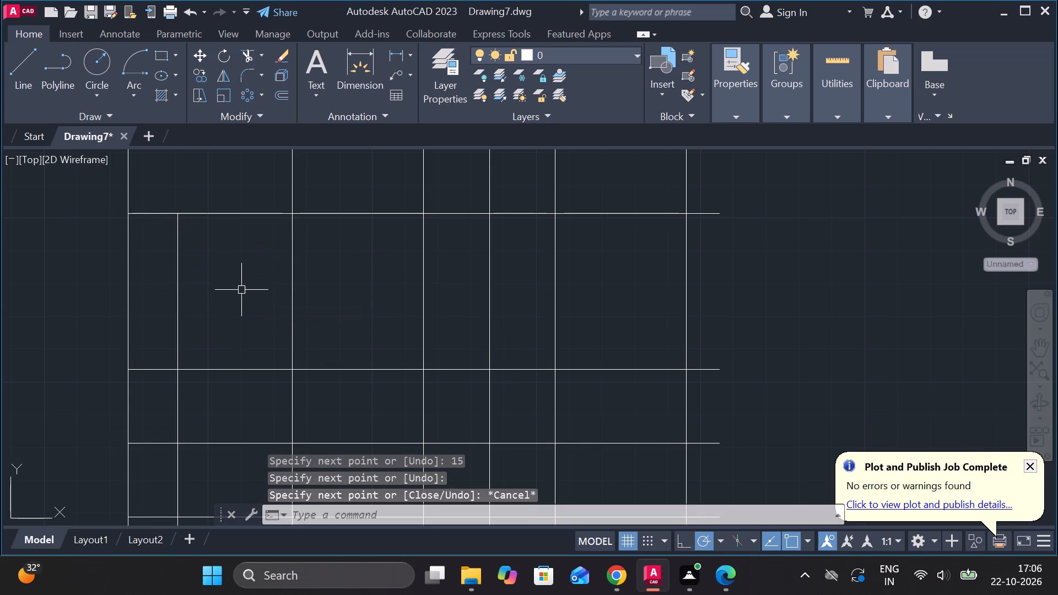
# Delete the 15-long horizontal helper segment at the foot of the new vertical line.
pyautogui.scroll(-3, 186, 328)
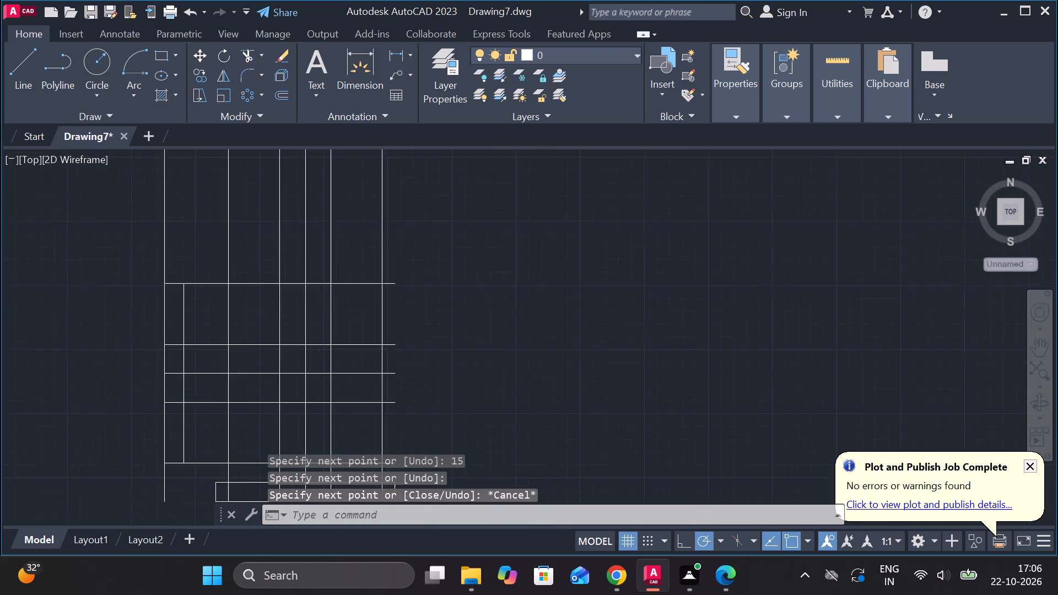
pyautogui.scroll(4, 179, 425)
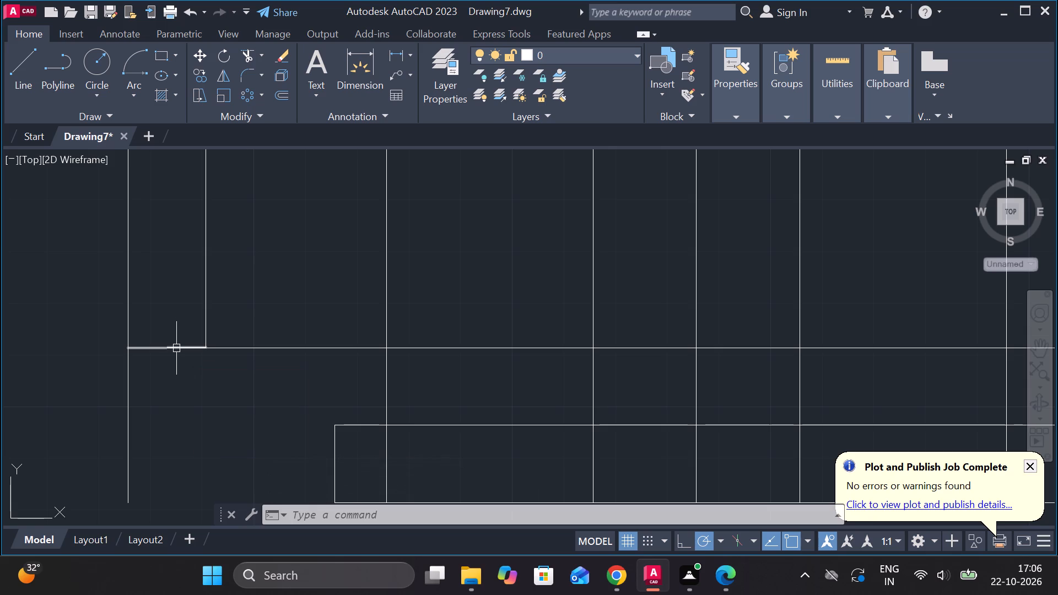
pyautogui.click(176, 350)
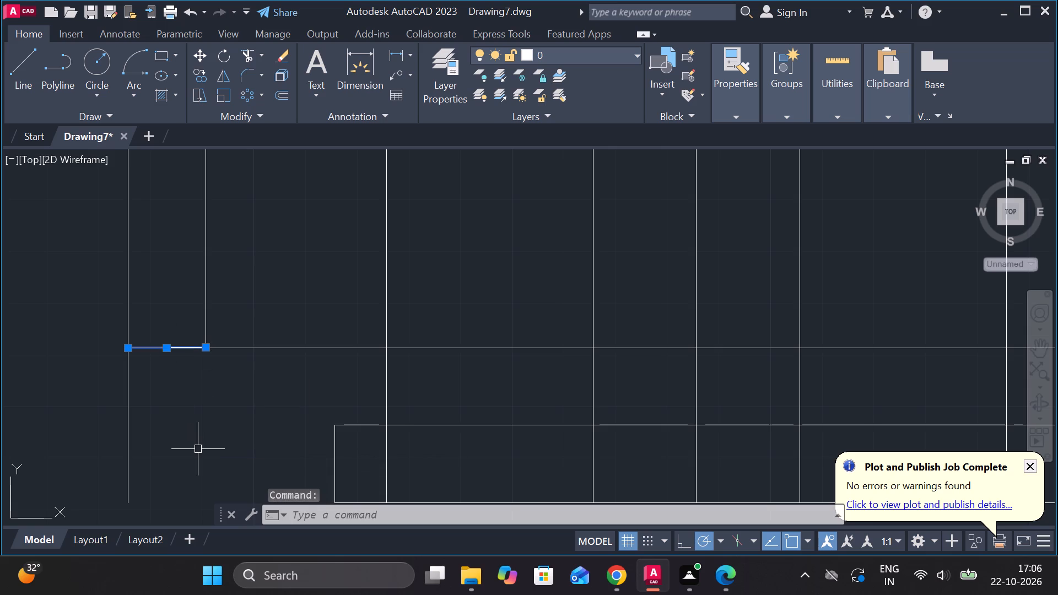
pyautogui.press('Delete')
pyautogui.press('BackSpace')
# Trim the outermost left vertical line above the topmost horizontal and below the lowest extended horizontal.
pyautogui.scroll(-3, 246, 226)
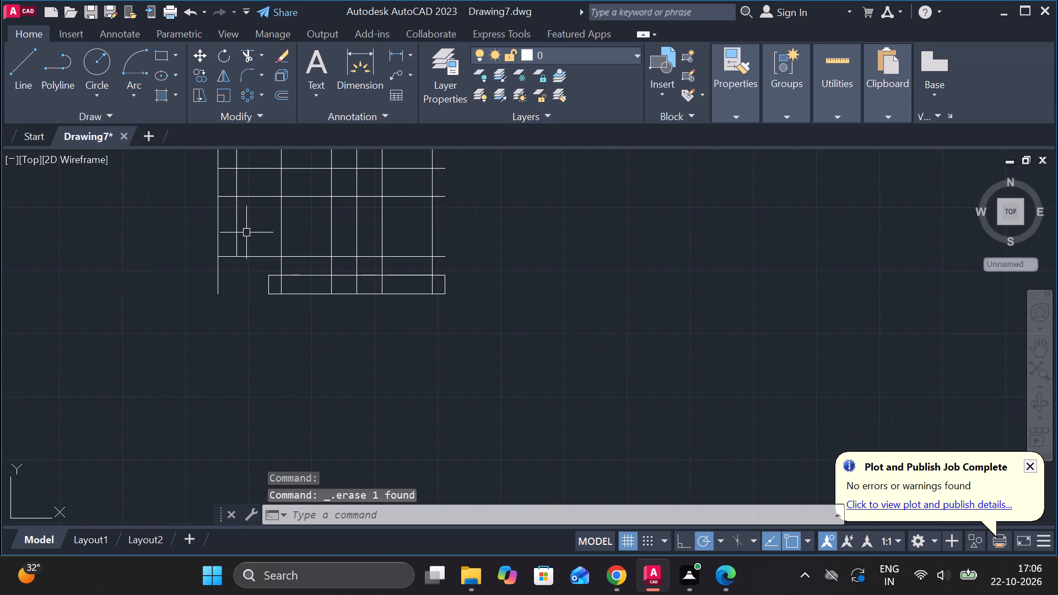
pyautogui.scroll(-2, 538, 225)
pyautogui.scroll(4, 527, 173)
pyautogui.scroll(-2, 527, 173)
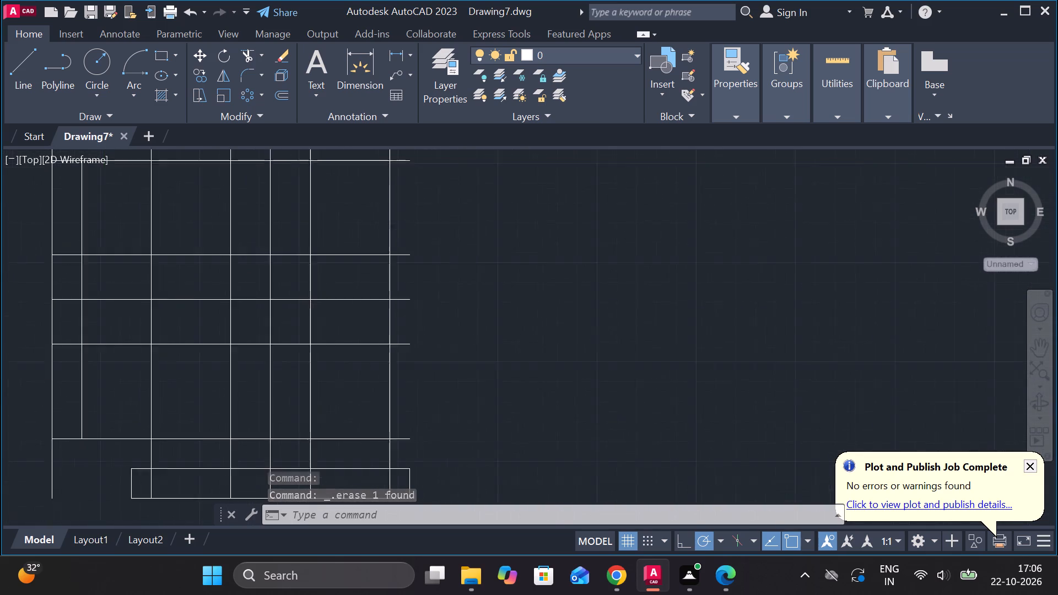
pyautogui.scroll(-1, 527, 173)
pyautogui.scroll(2, 392, 162)
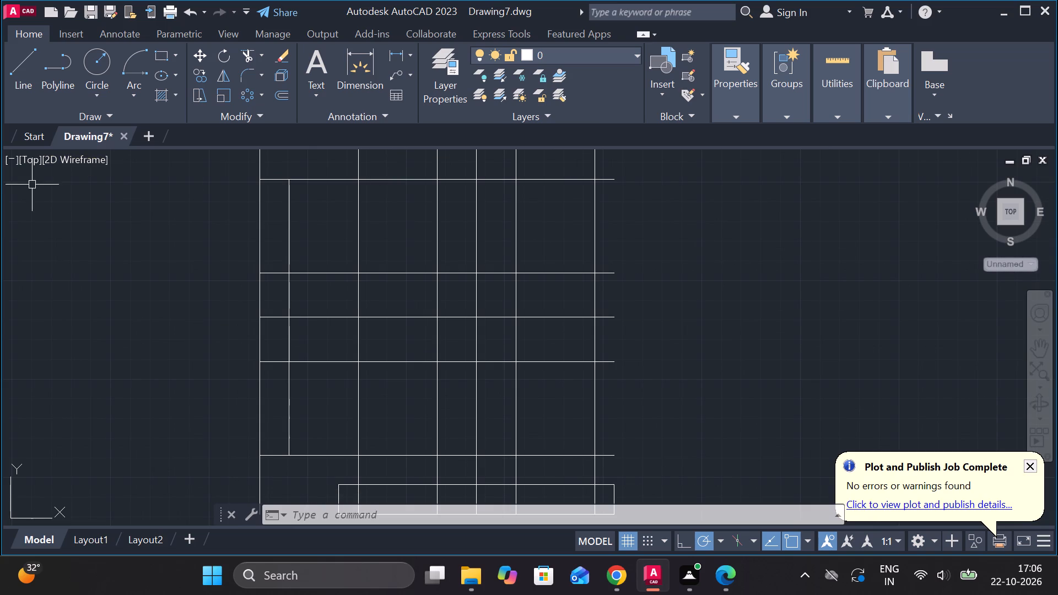
pyautogui.click(250, 57)
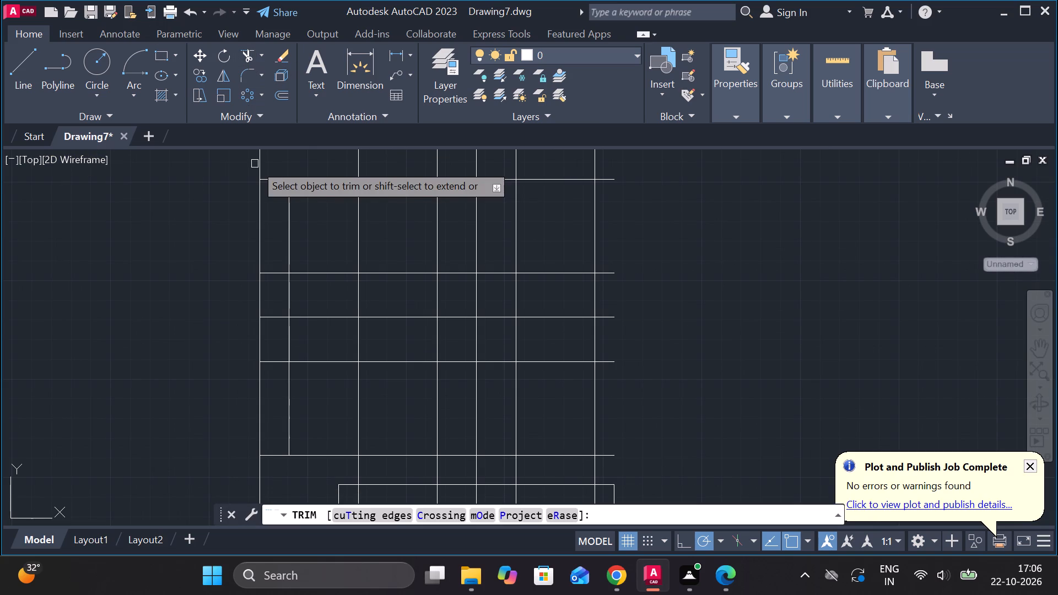
pyautogui.click(262, 163)
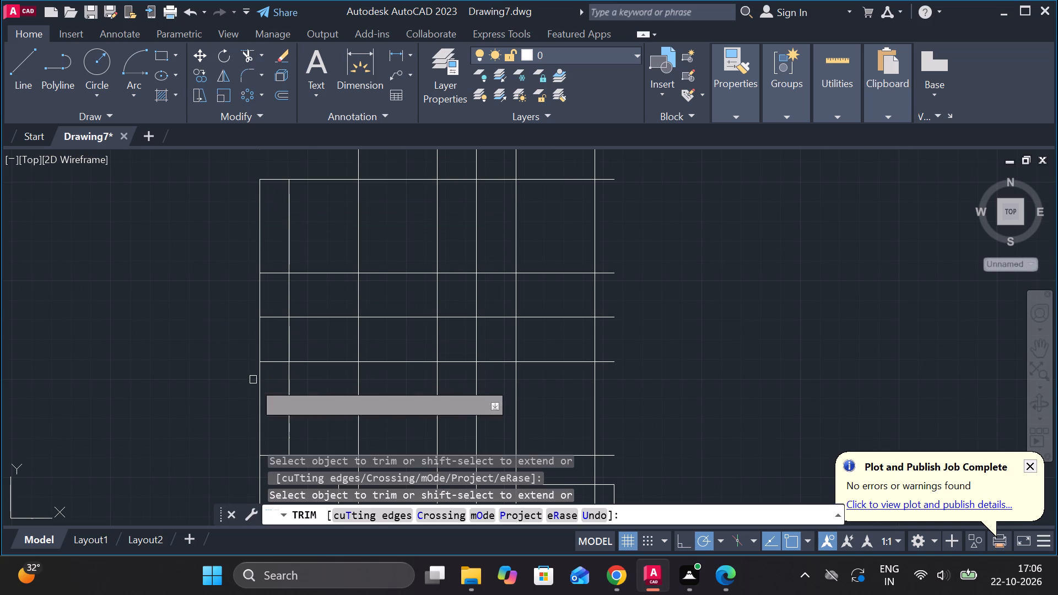
pyautogui.scroll(-2, 277, 385)
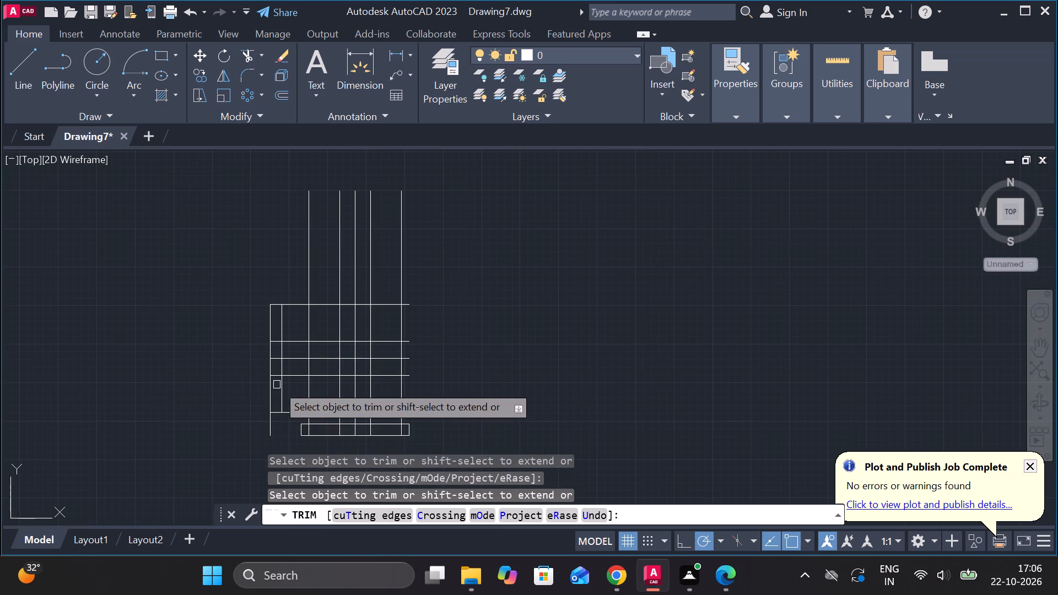
pyautogui.click(270, 434)
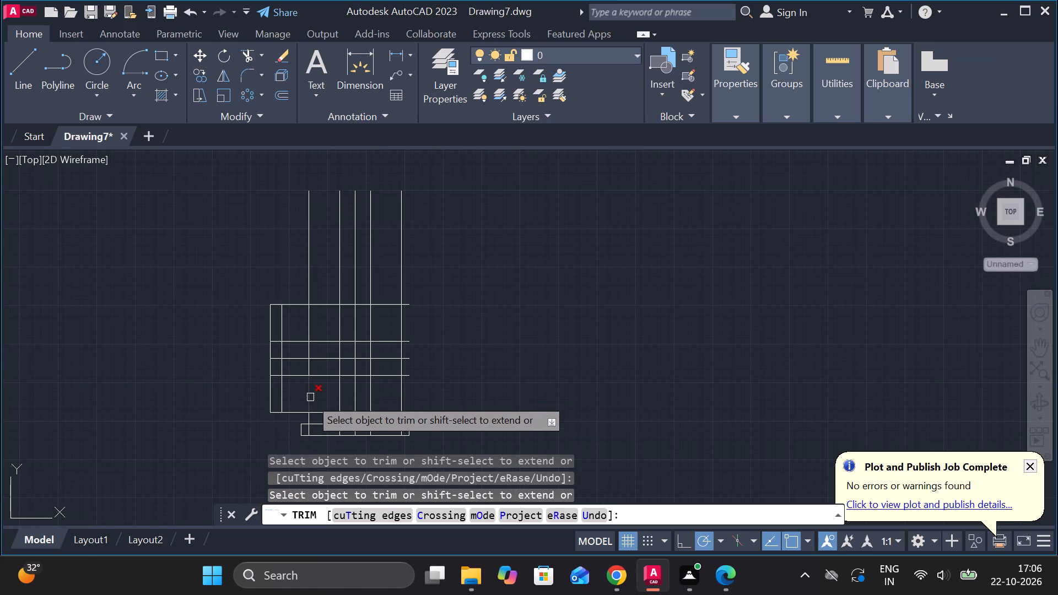
# Trim the inner left vertical line between the second and fourth horizontals, on both sides of the middle horizontal.
pyautogui.scroll(2, 292, 392)
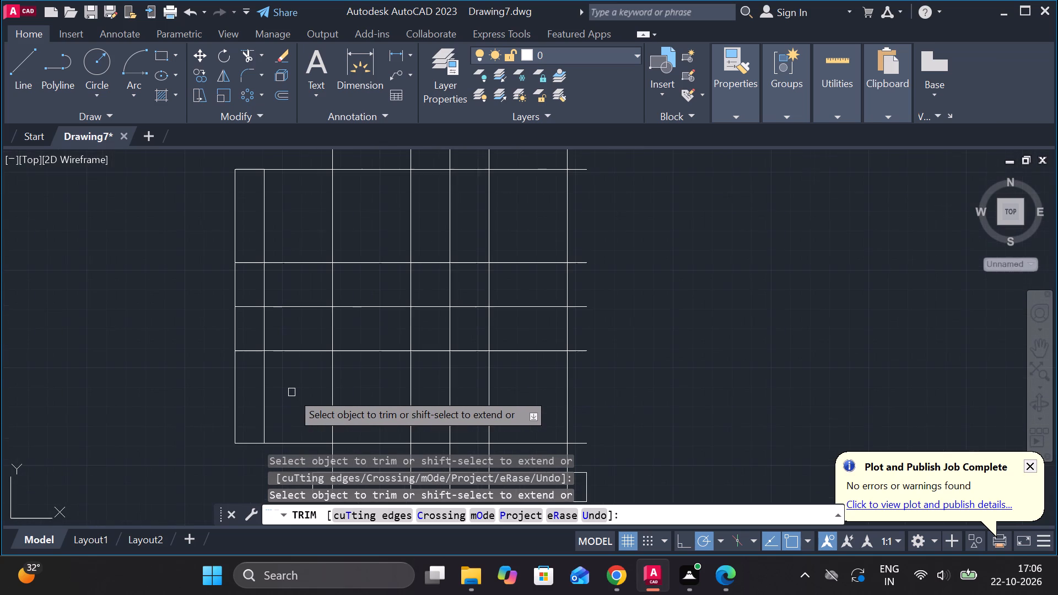
pyautogui.click(262, 328)
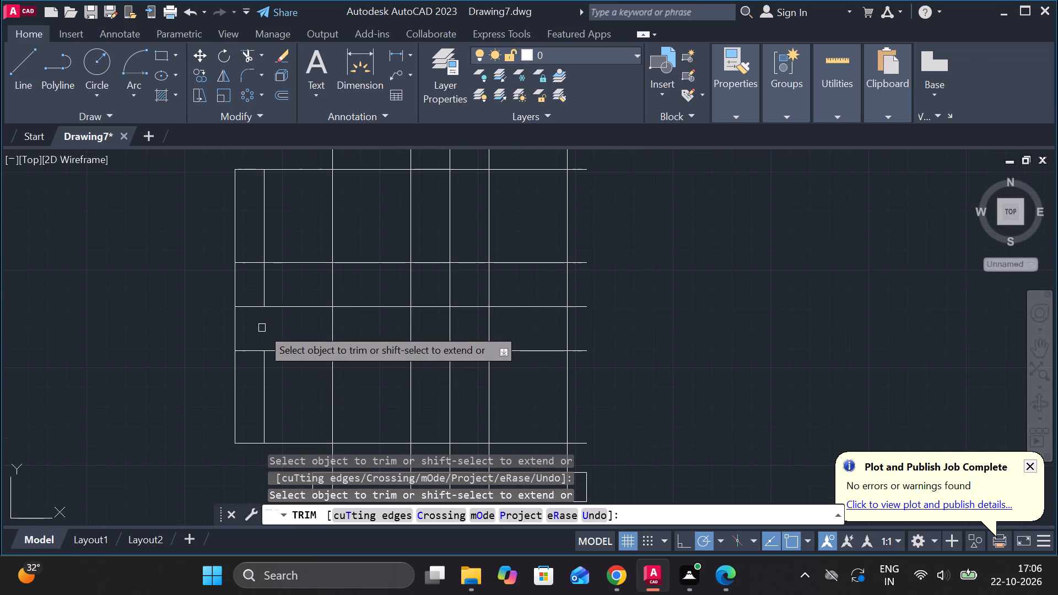
pyautogui.click(263, 278)
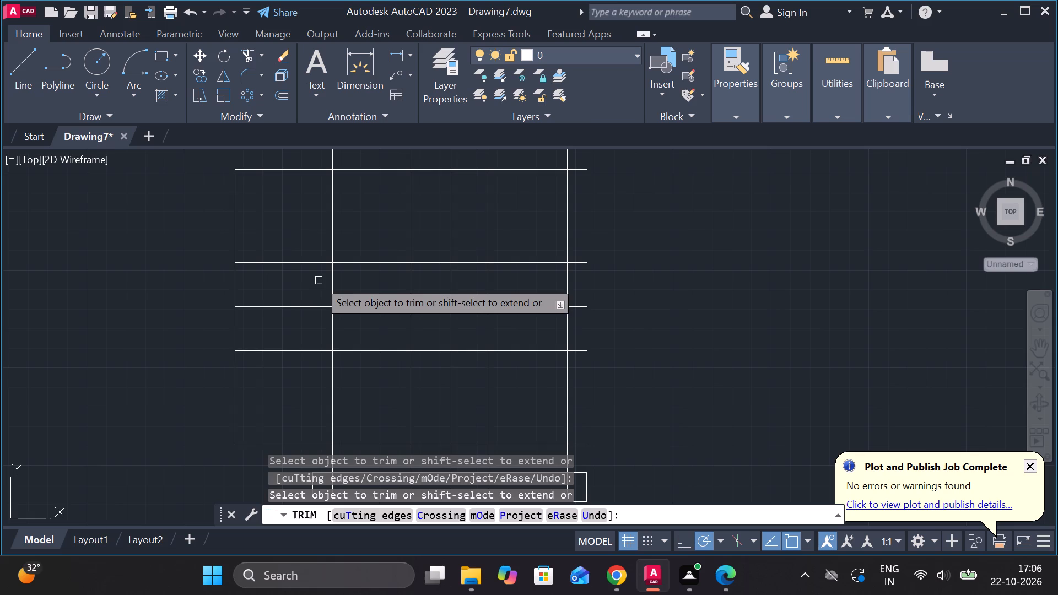
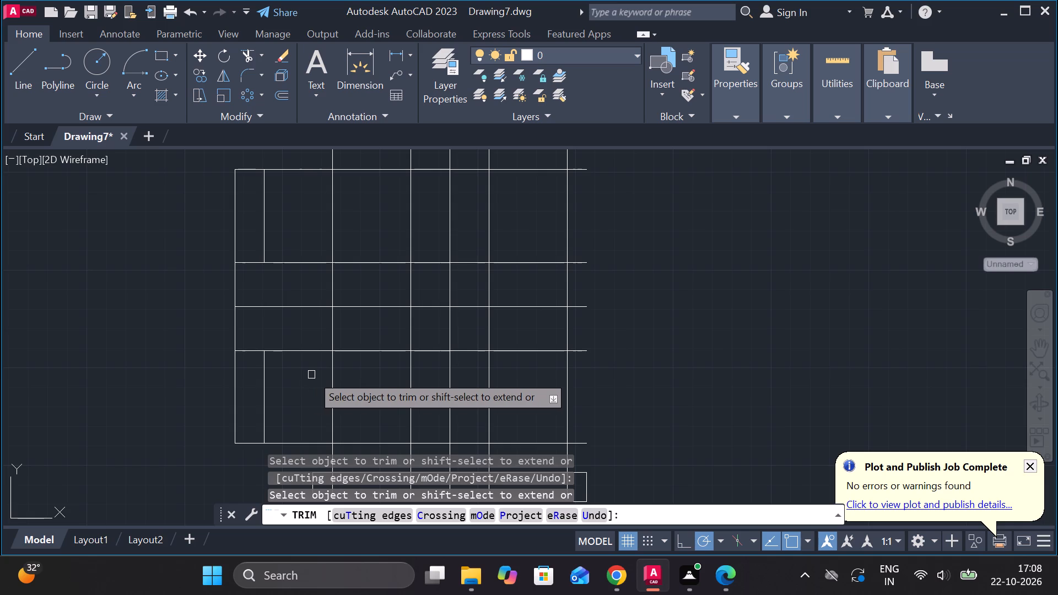
# Copy the fourth horizontal line from the top 10 downward.
pyautogui.press('Escape')
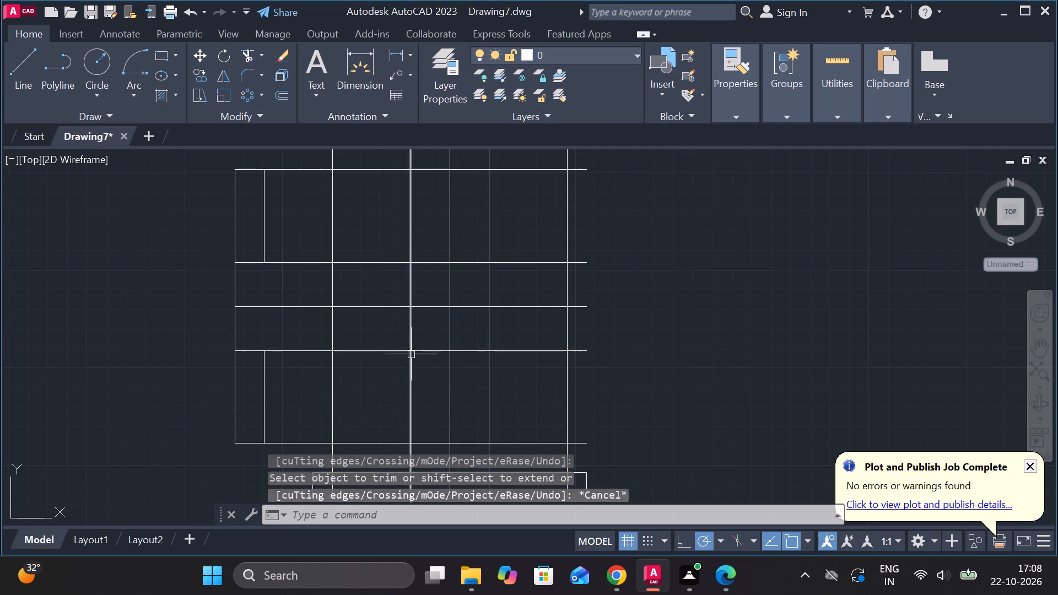
pyautogui.click(459, 353)
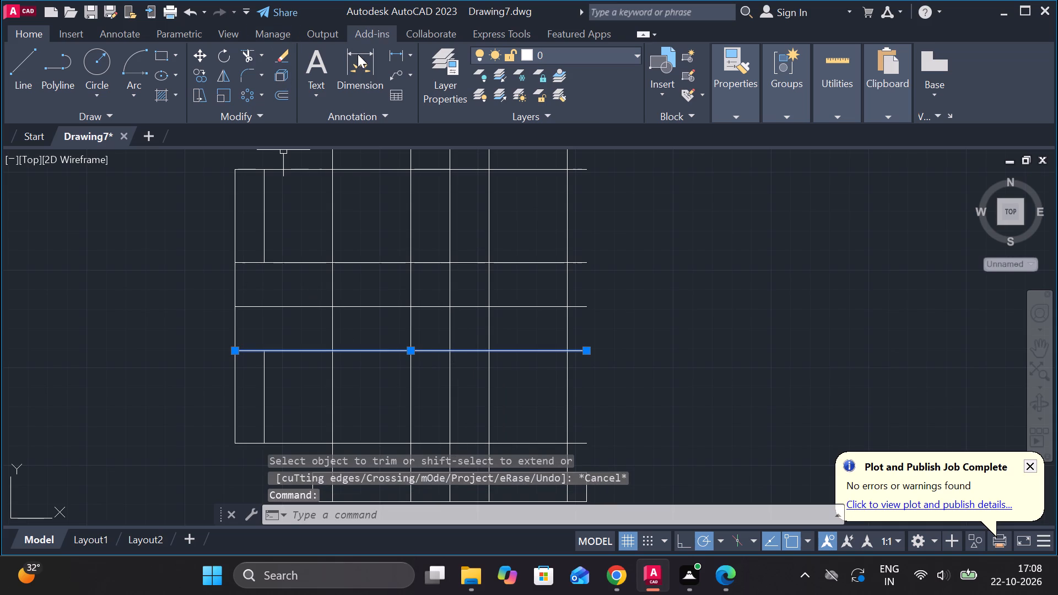
pyautogui.click(201, 73)
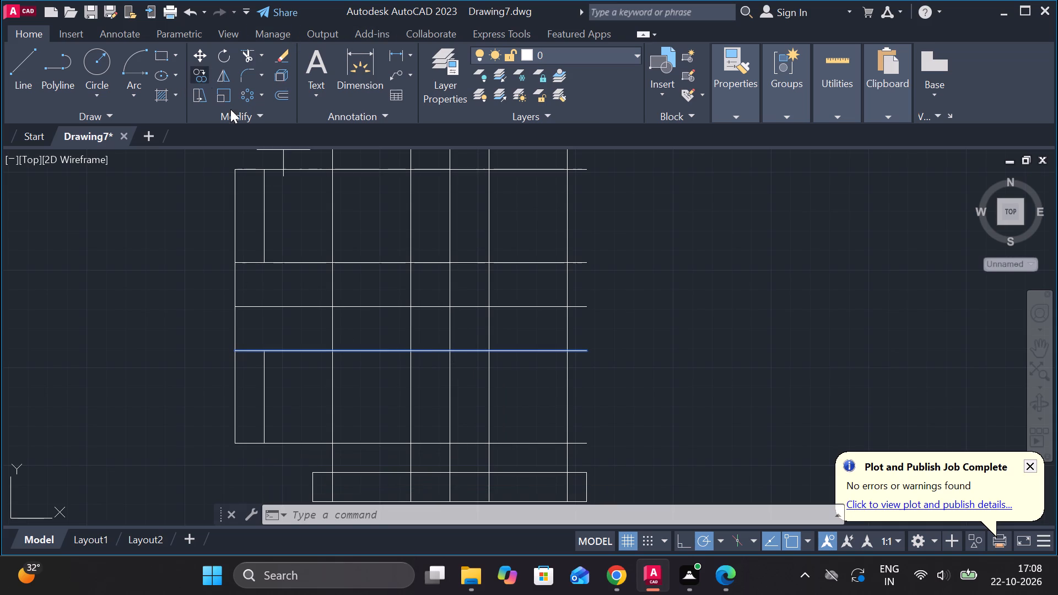
pyautogui.click(452, 355)
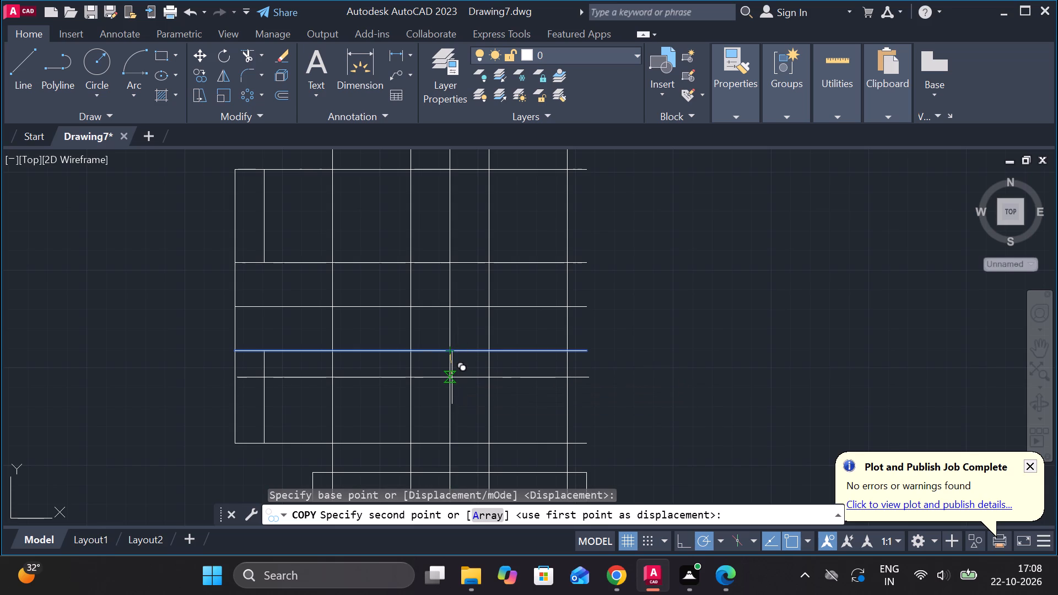
pyautogui.write('10')
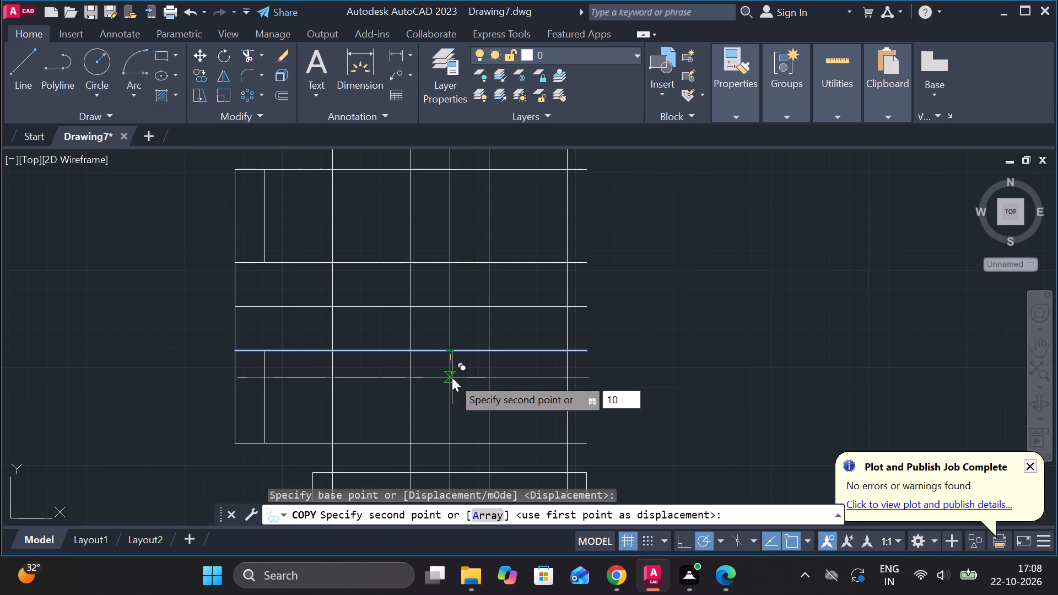
pyautogui.press('Return')
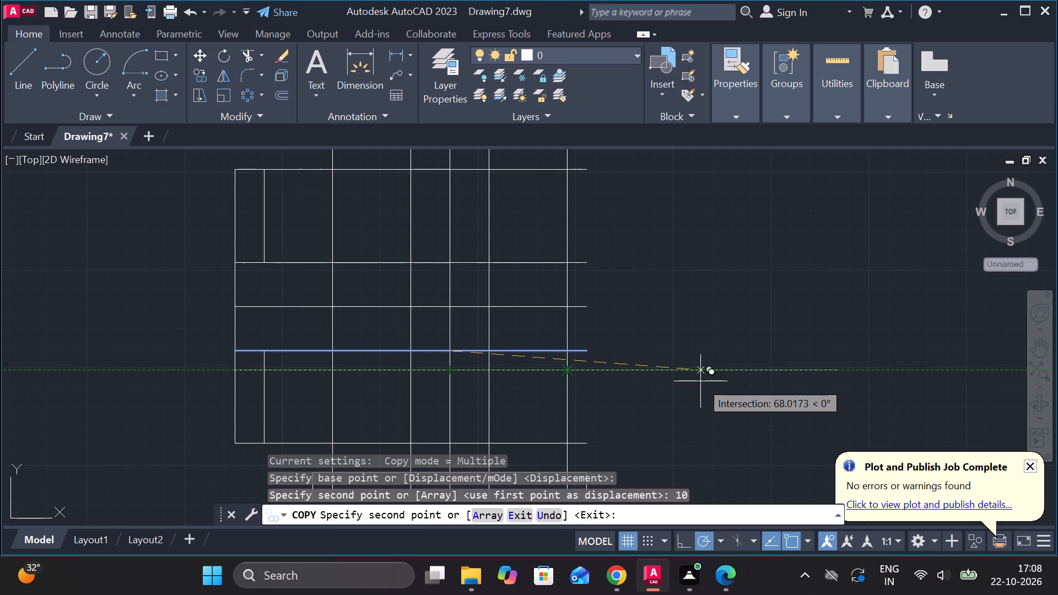
pyautogui.press('Escape')
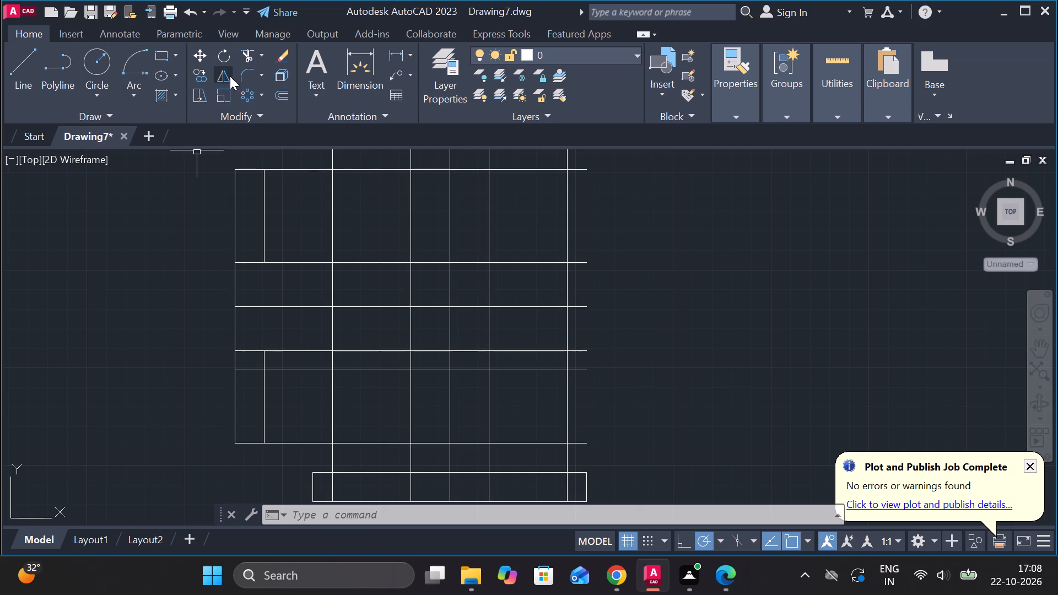
# Fillet the corner between the lower inner left vertical and the new horizontal line with radius 3.
pyautogui.click(248, 79)
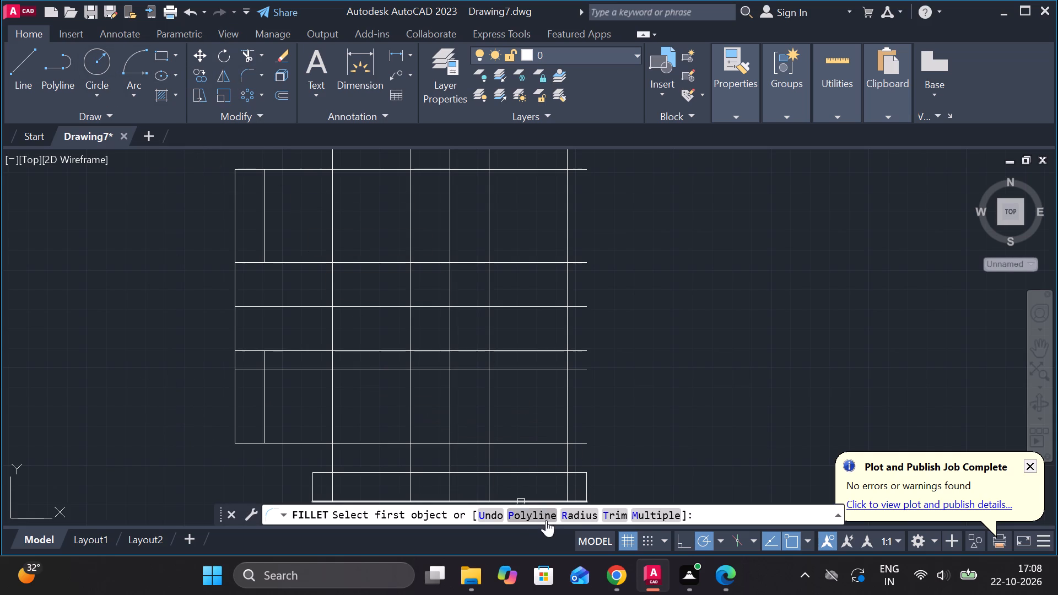
pyautogui.click(576, 515)
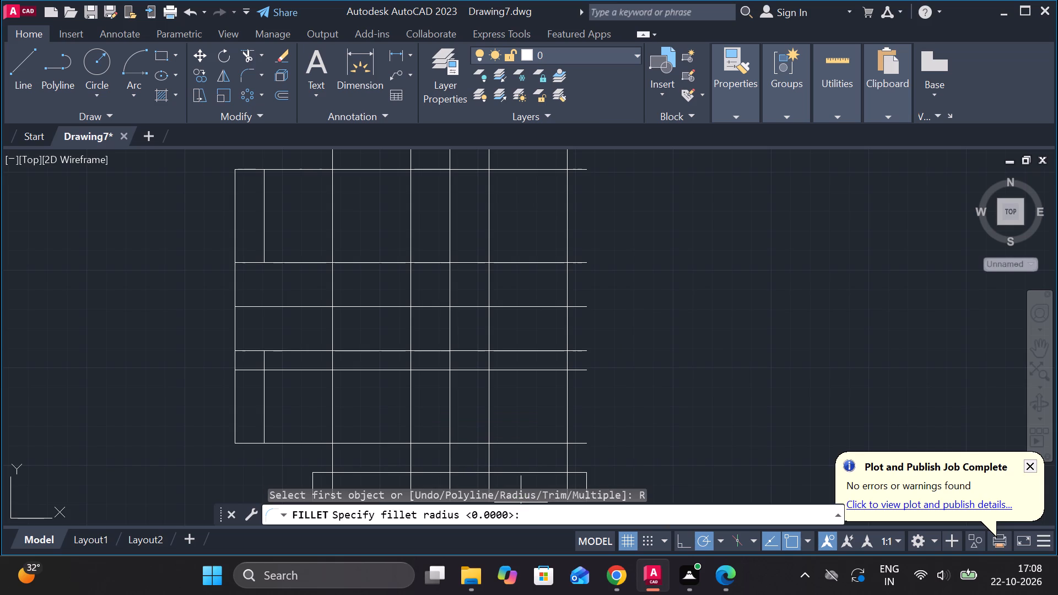
pyautogui.press('3')
pyautogui.press('Return')
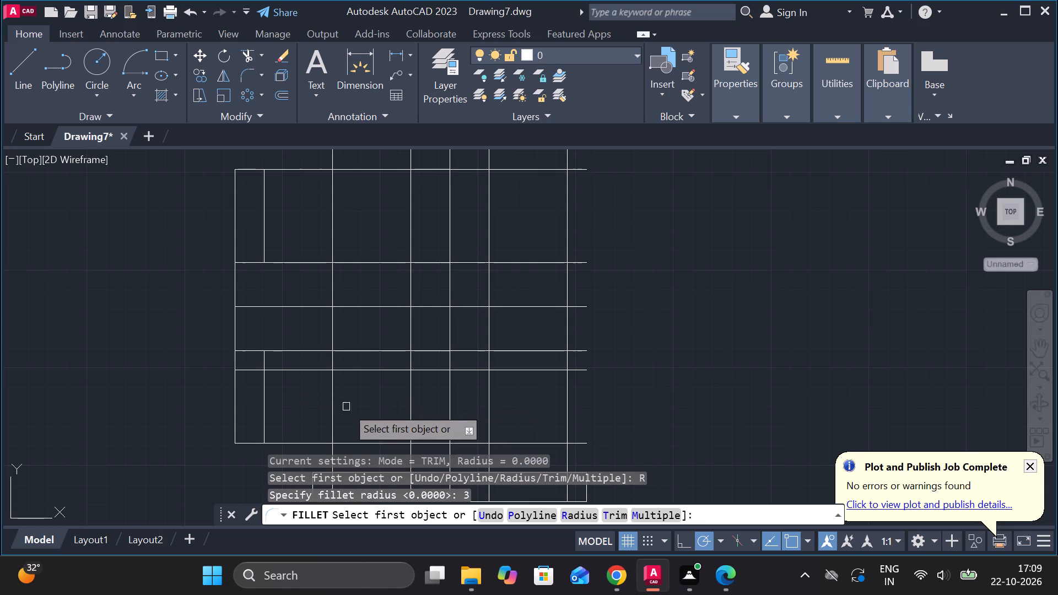
pyautogui.click(265, 385)
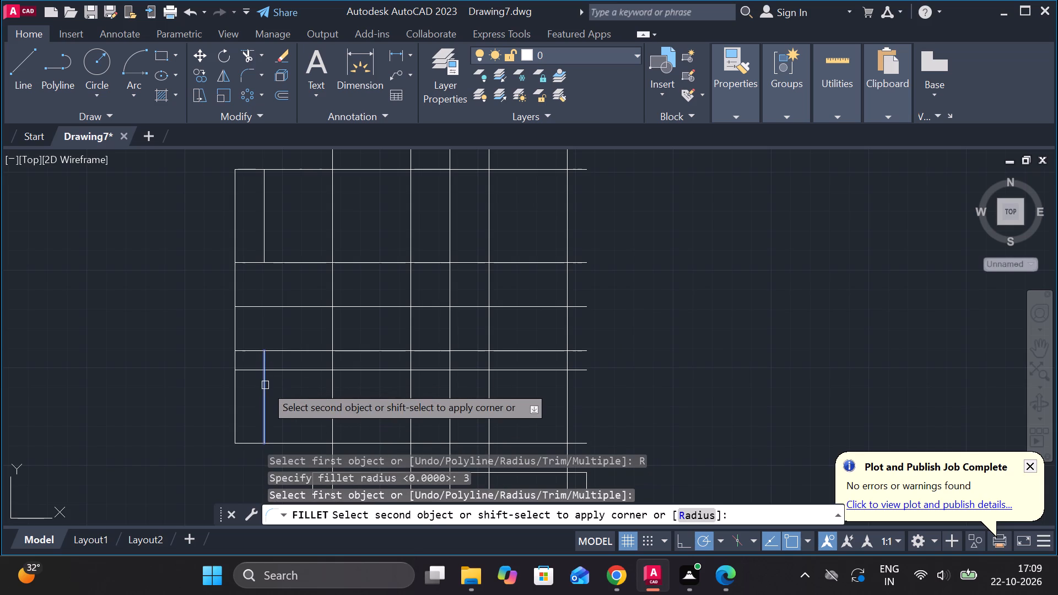
pyautogui.click(295, 372)
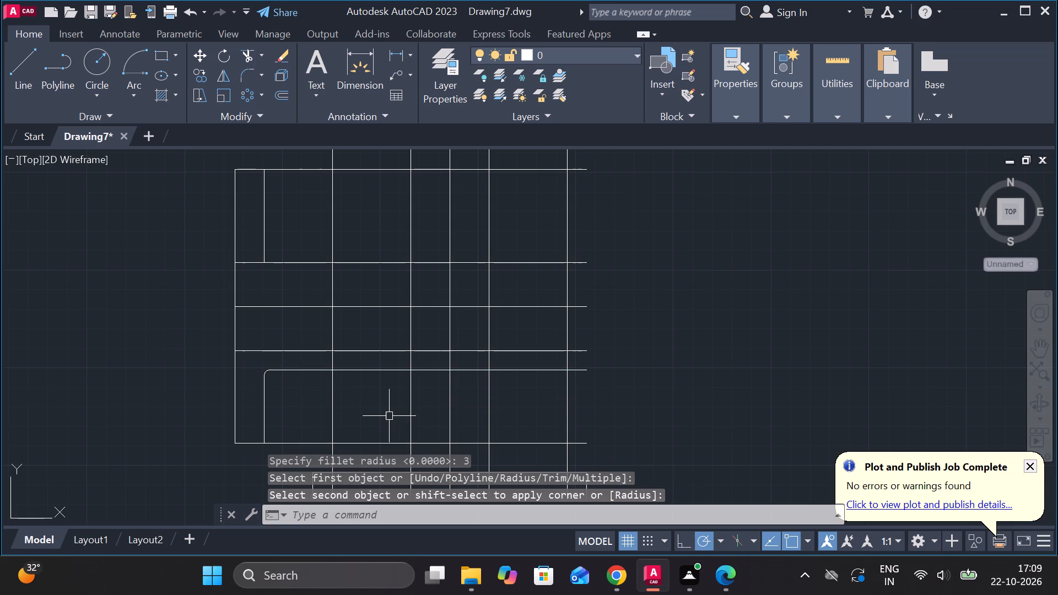
pyautogui.scroll(-1, 382, 416)
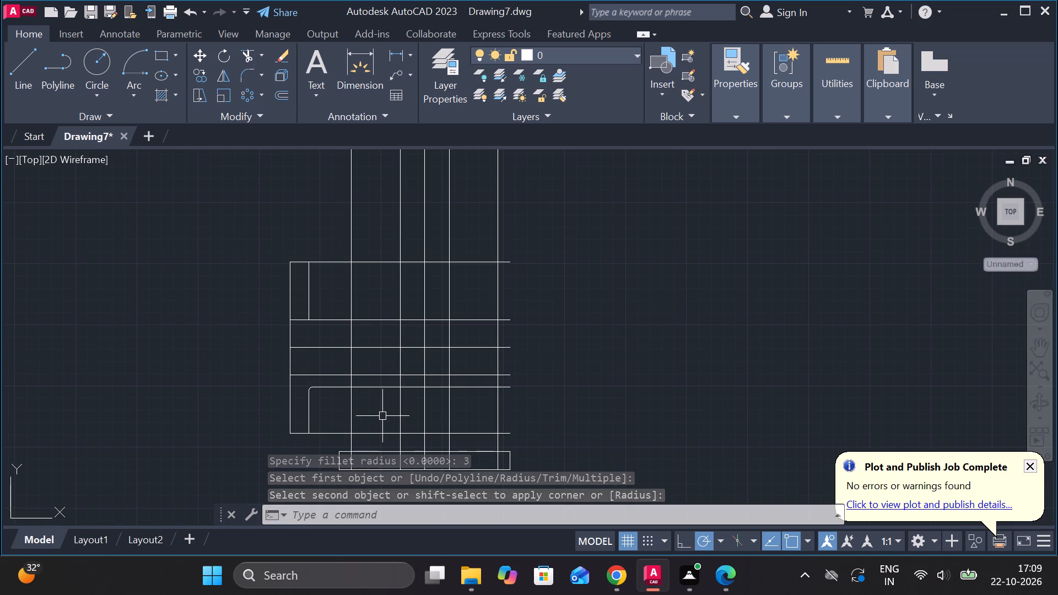
pyautogui.scroll(-1, 574, 365)
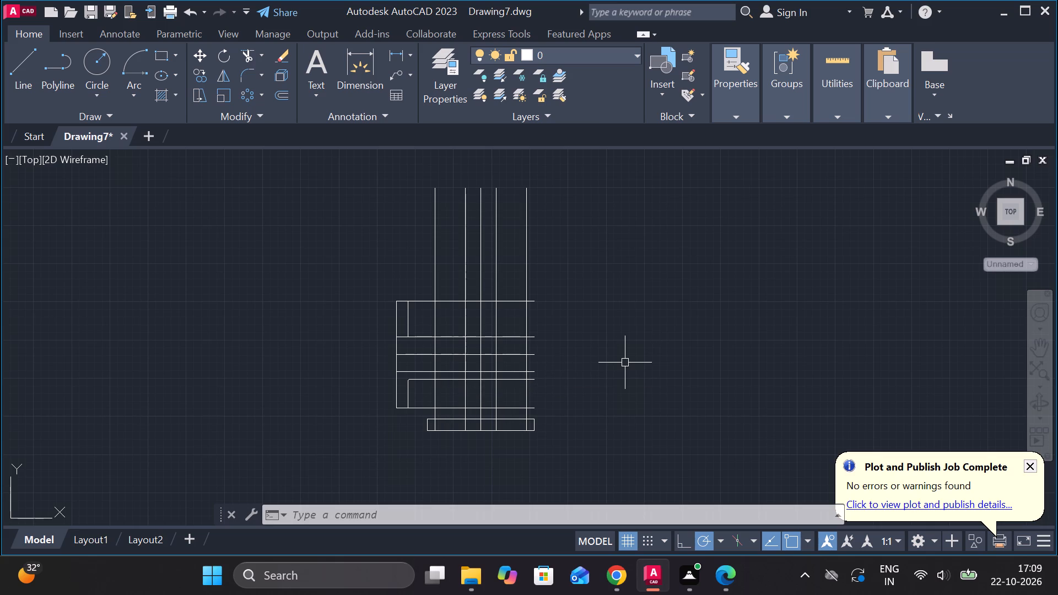
pyautogui.press('Escape')
# Check the distance between the two outer tall vertical construction lines with a temporary linear dimension.
pyautogui.scroll(2, 501, 408)
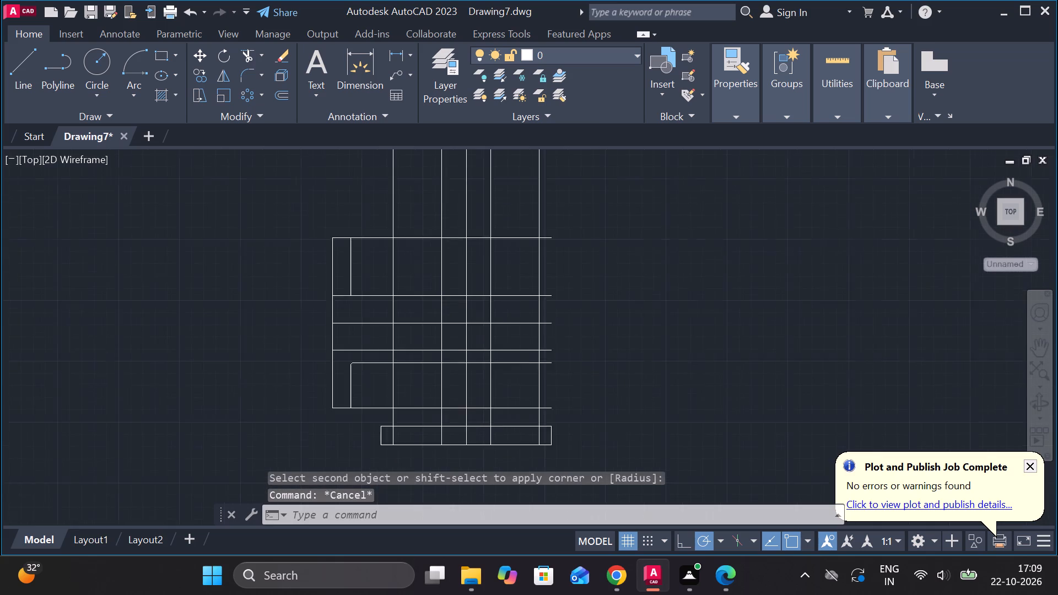
pyautogui.scroll(1, 501, 408)
pyautogui.click(393, 50)
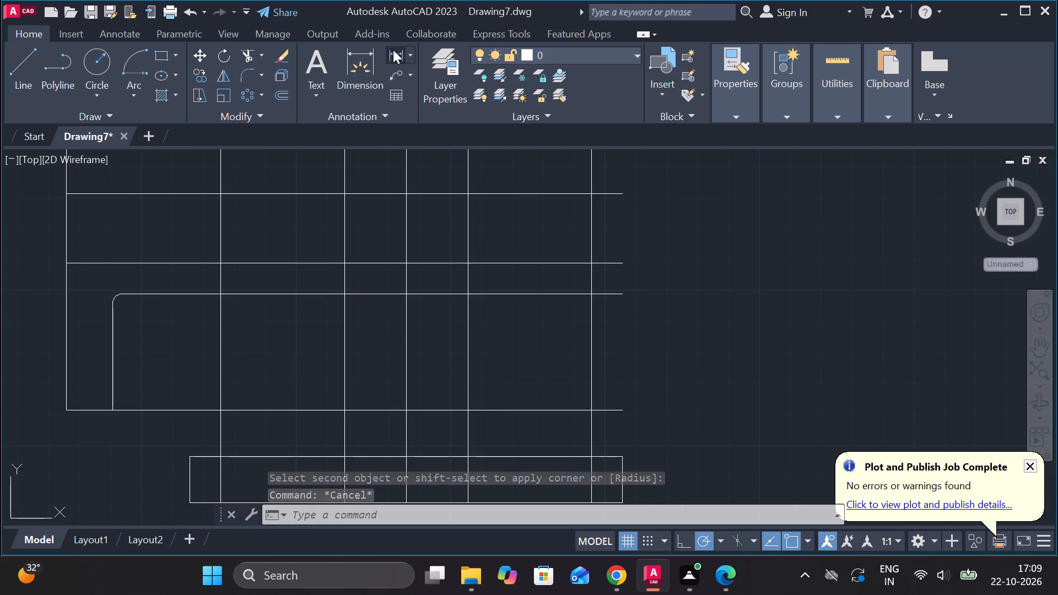
pyautogui.click(225, 294)
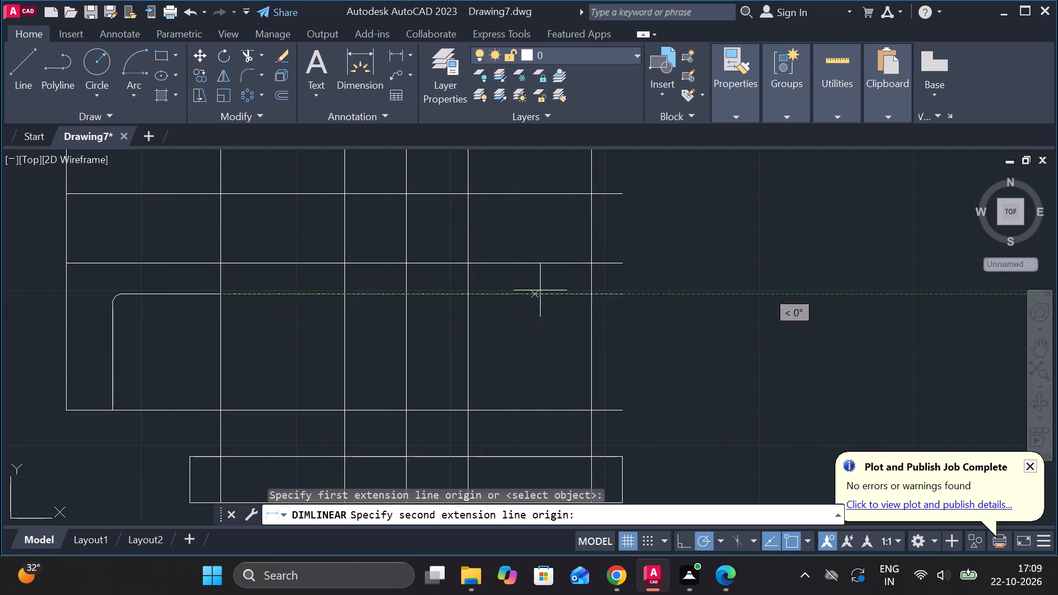
pyautogui.click(592, 293)
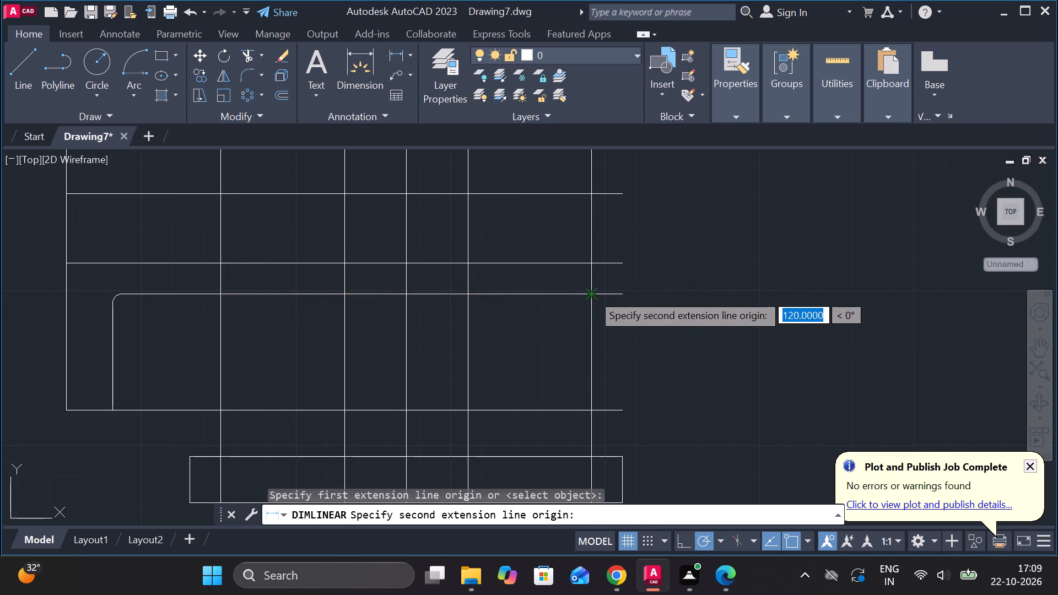
pyautogui.scroll(1, 573, 336)
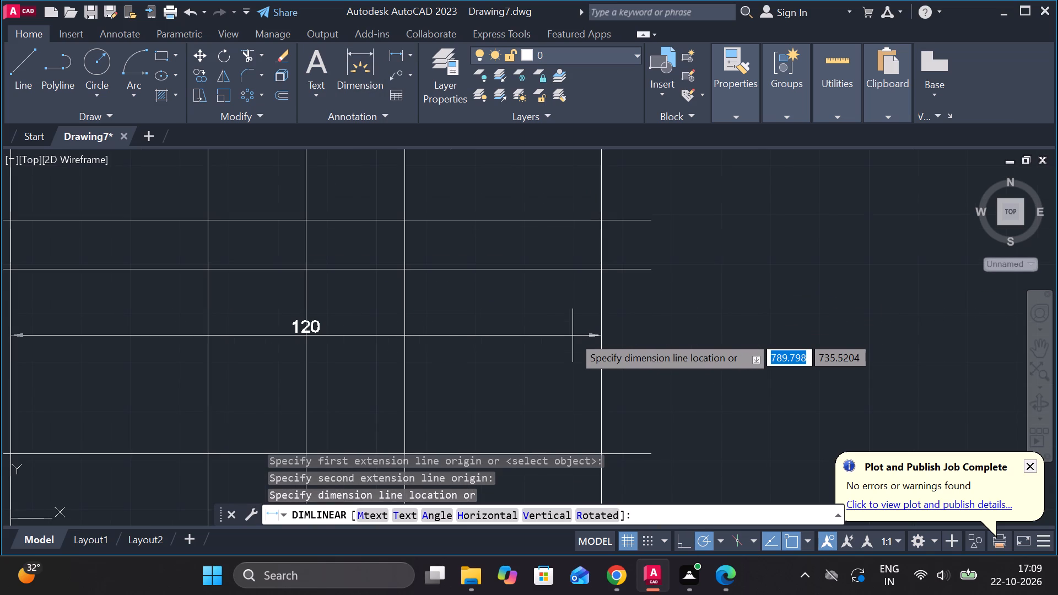
pyautogui.scroll(-1, 573, 336)
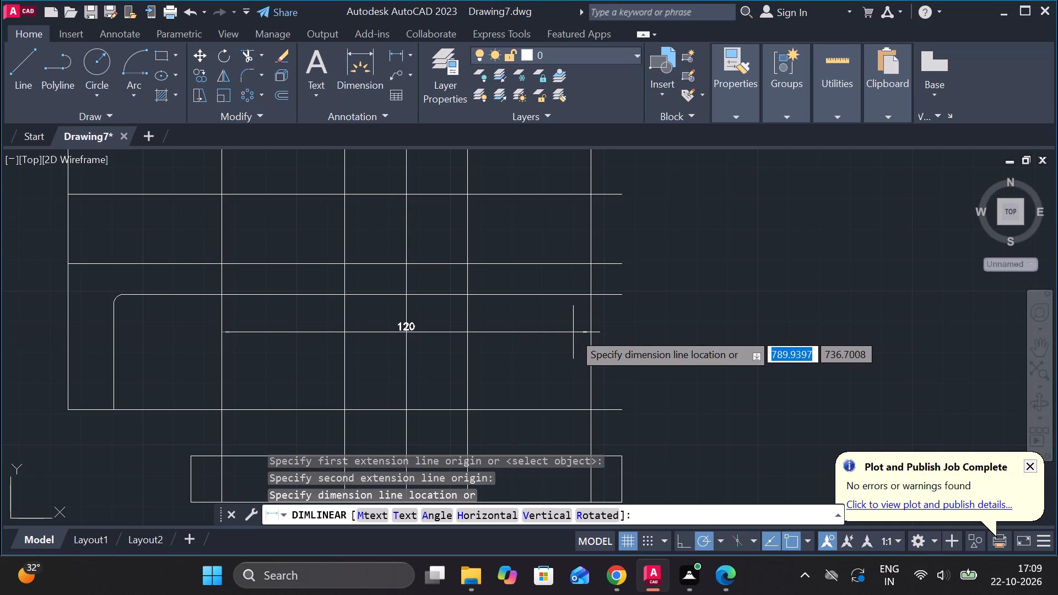
pyautogui.scroll(-1, 573, 332)
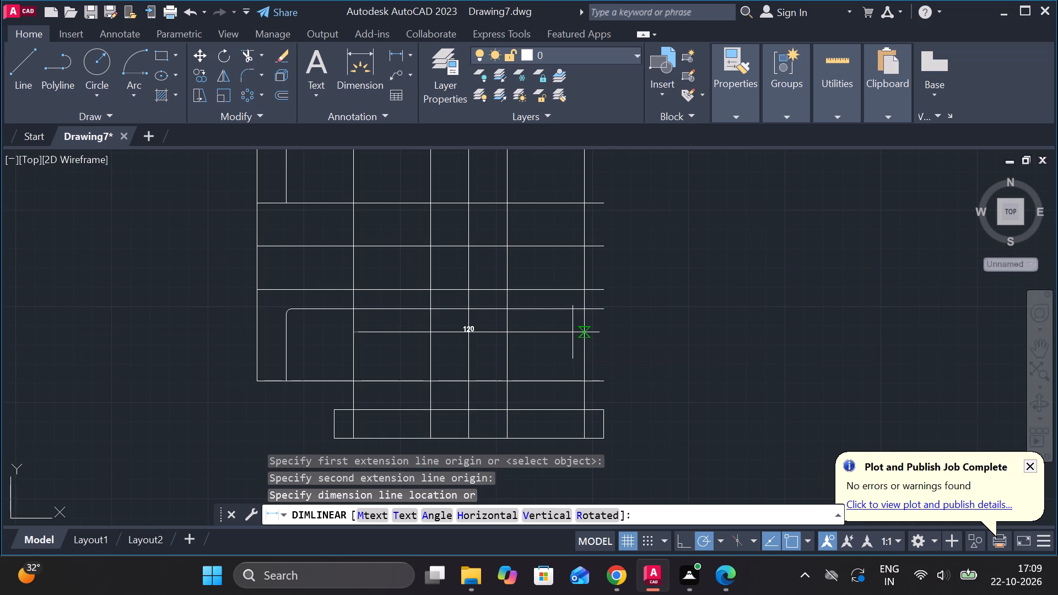
pyautogui.press('Escape')
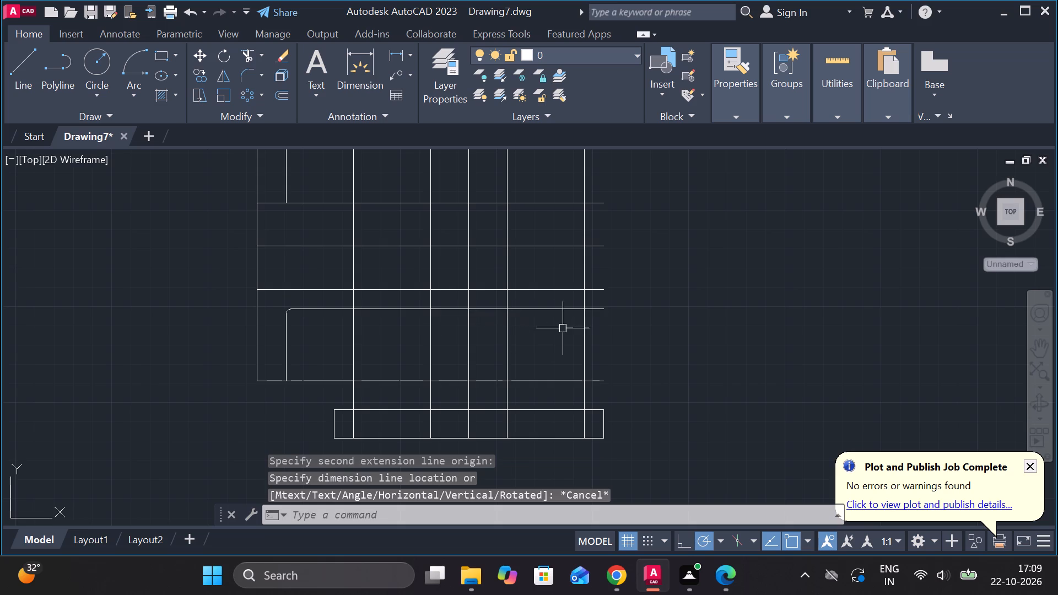
# Delete the two outer tall vertical construction lines that rise from near the ends of the base.
pyautogui.click(584, 337)
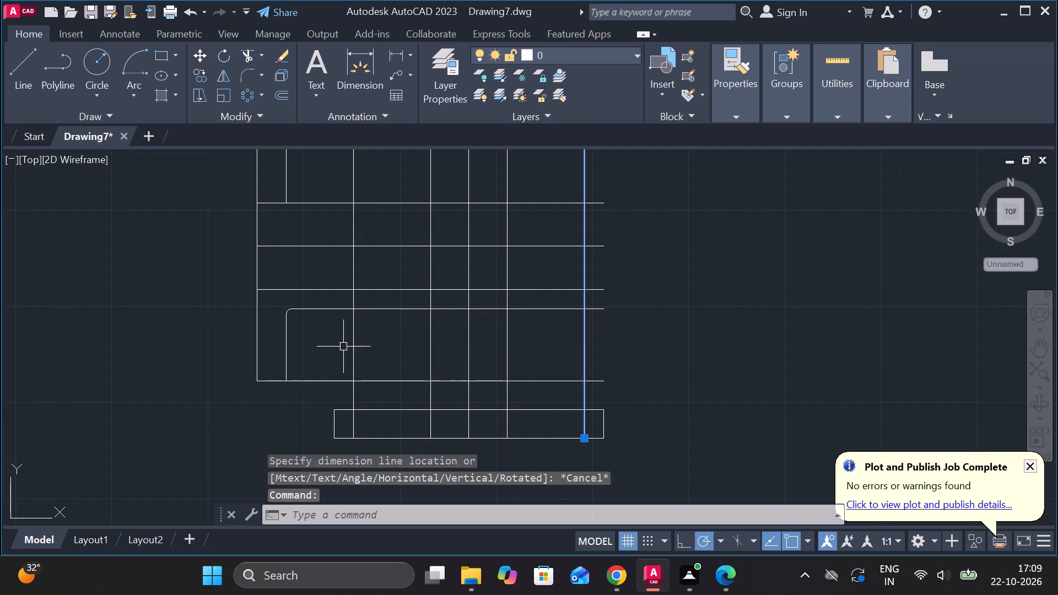
pyautogui.click(351, 347)
pyautogui.press('Delete')
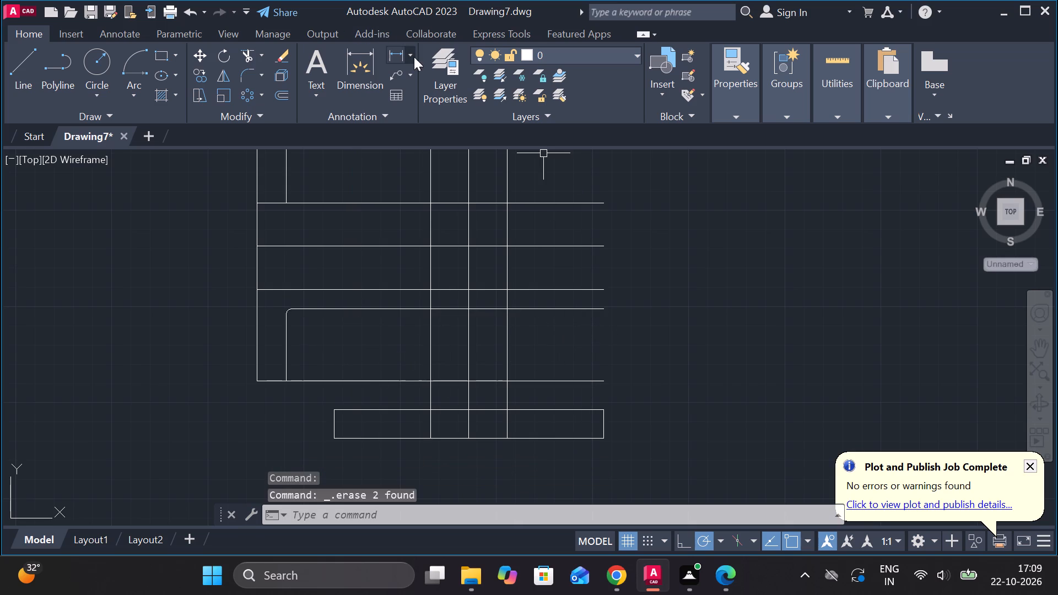
# Check the distance between the two verticals flanking the centre line with a temporary linear dimension.
pyautogui.click(399, 56)
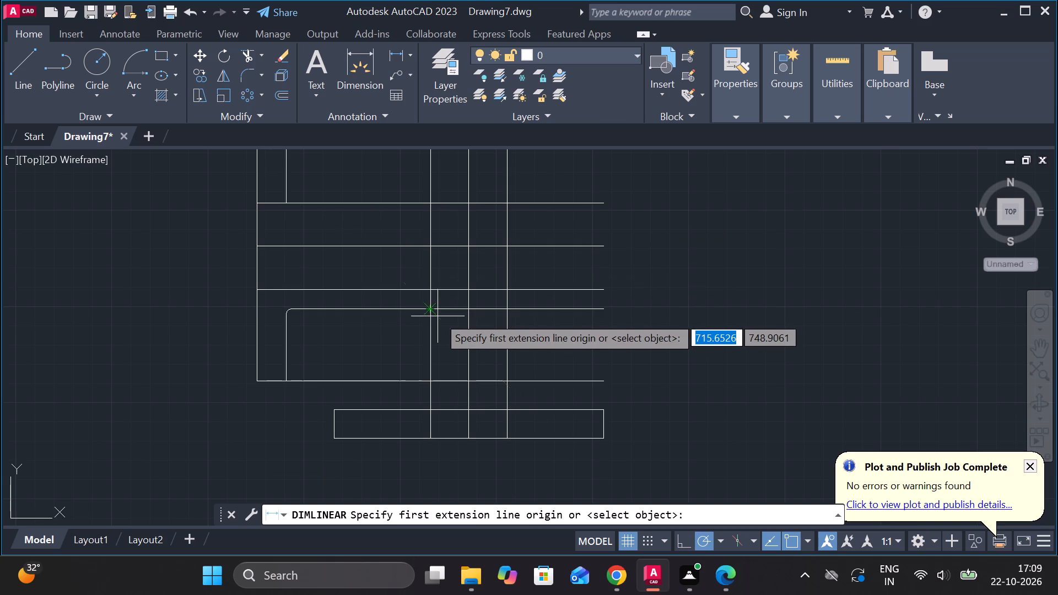
pyautogui.click(434, 311)
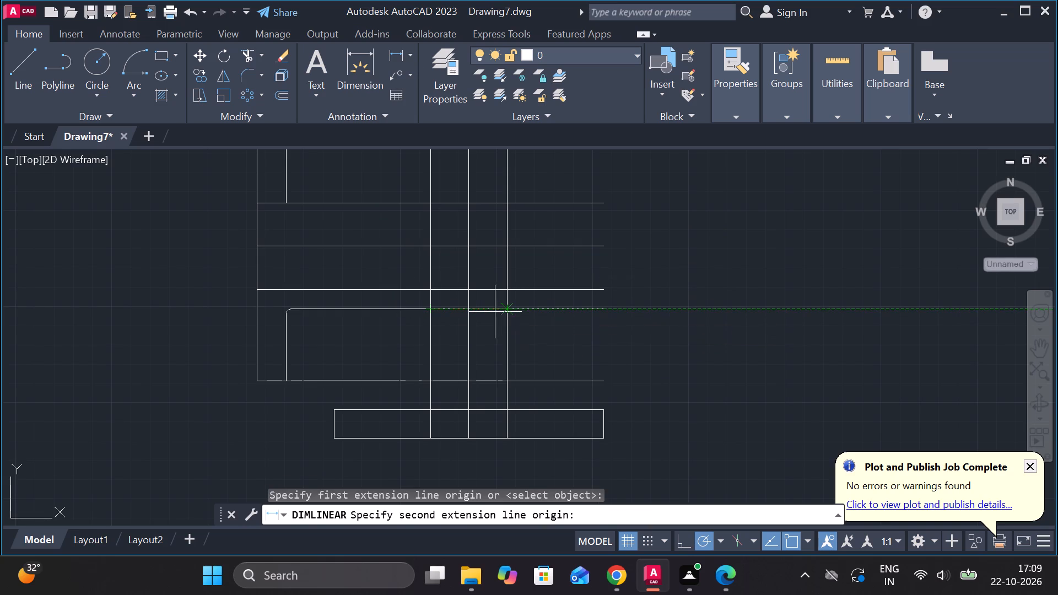
pyautogui.click(507, 309)
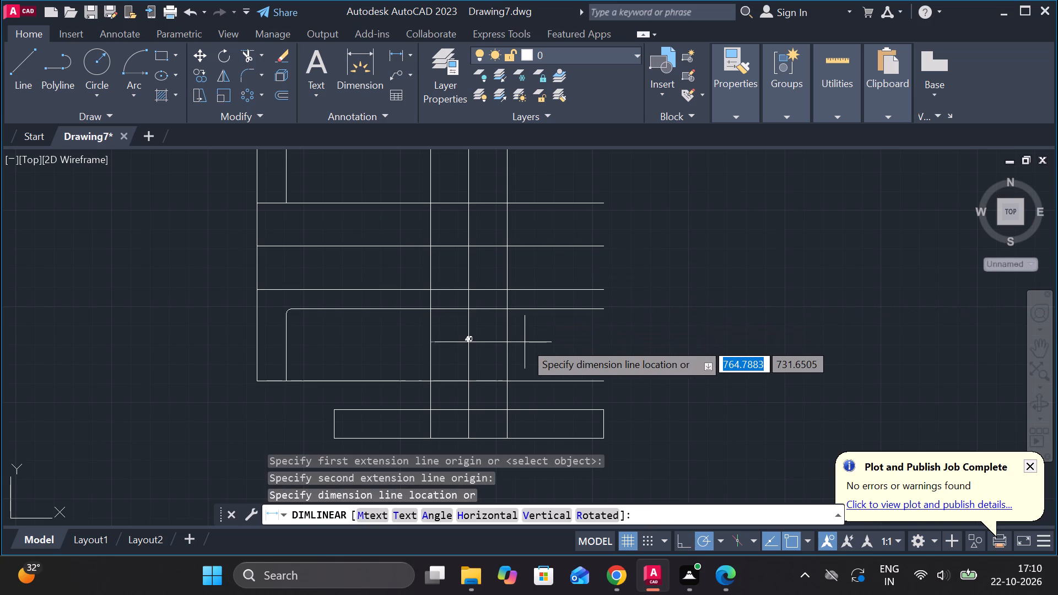
pyautogui.scroll(2, 525, 342)
pyautogui.scroll(-2, 525, 342)
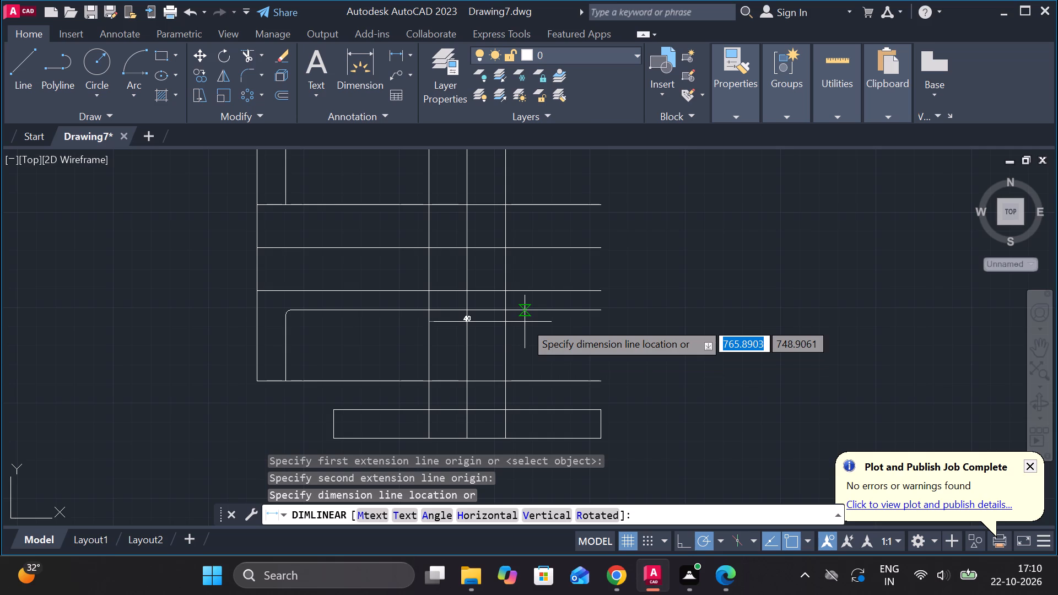
pyautogui.press('Escape')
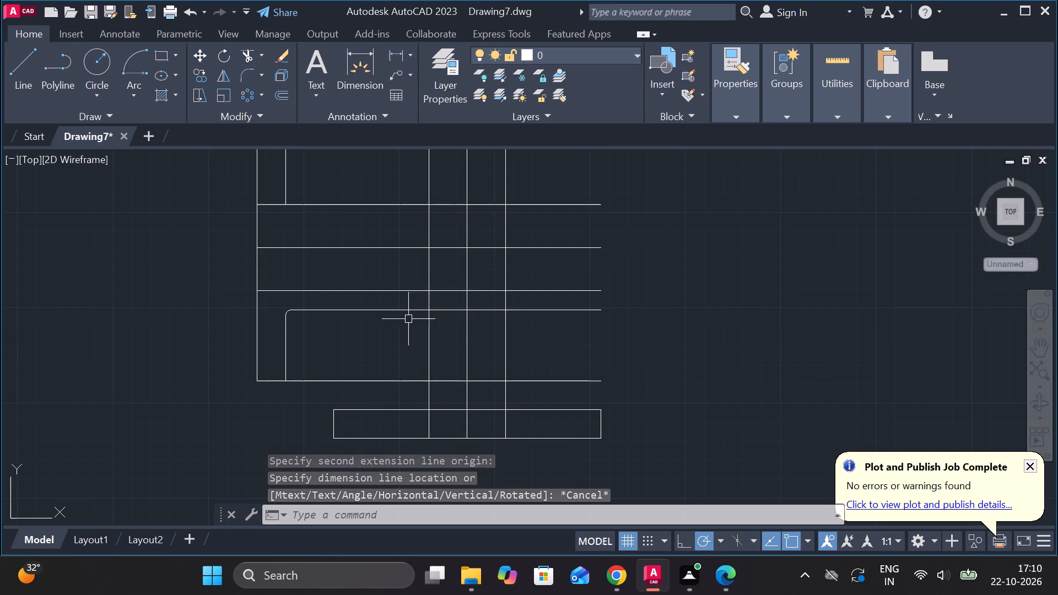
# Copy the central vertical line 30 to the left and 30 to the right.
pyautogui.click(469, 273)
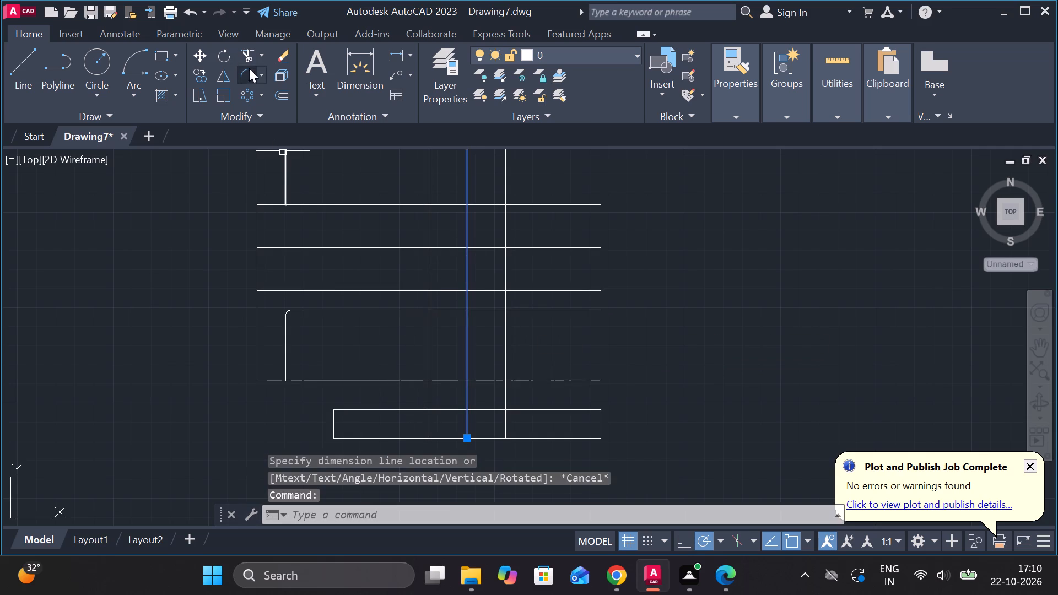
pyautogui.click(201, 73)
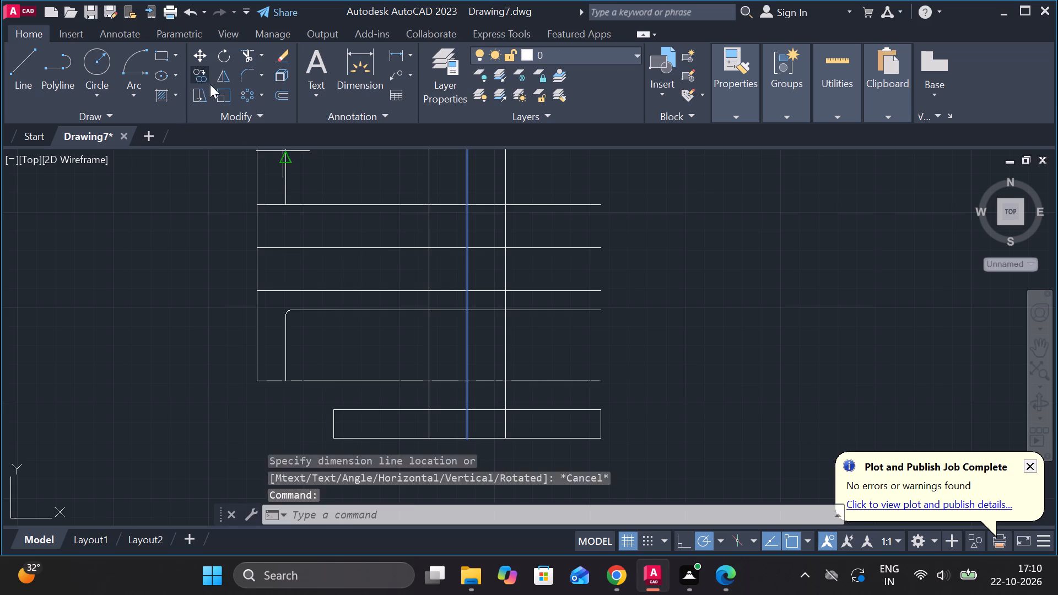
pyautogui.click(467, 312)
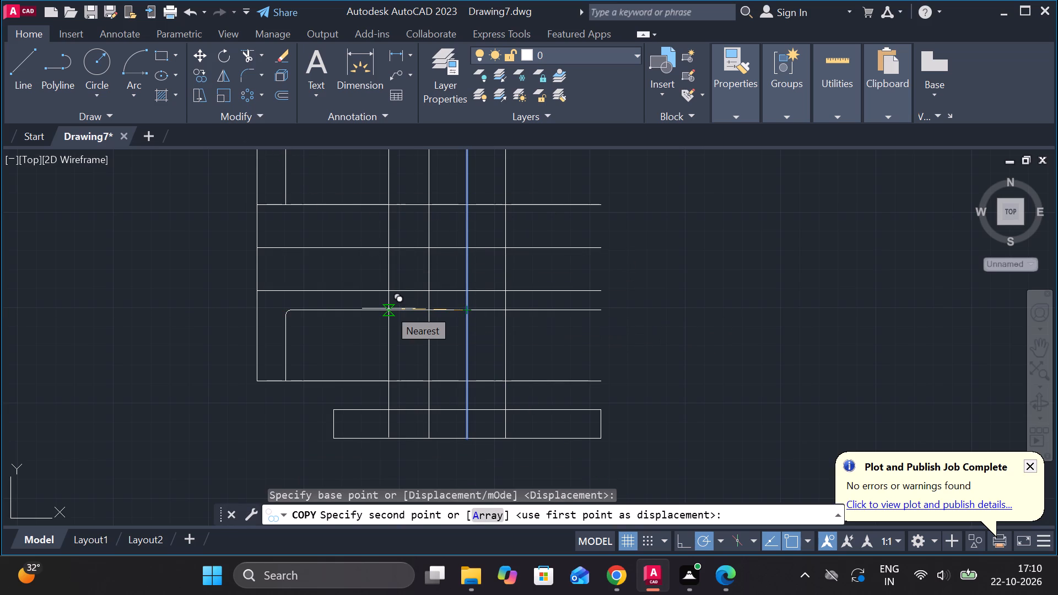
pyautogui.write('30')
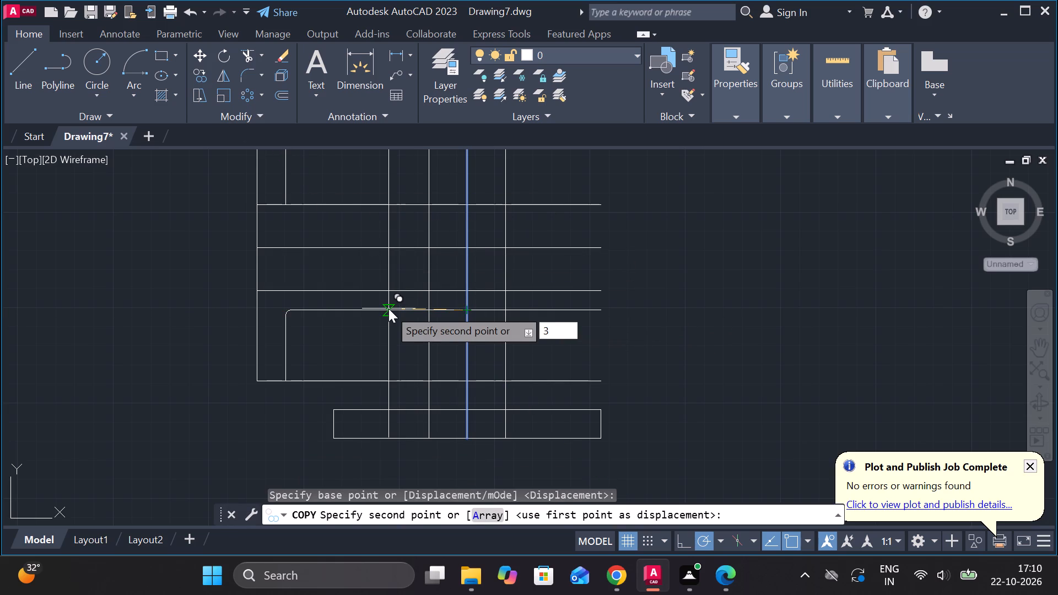
pyautogui.press('Return')
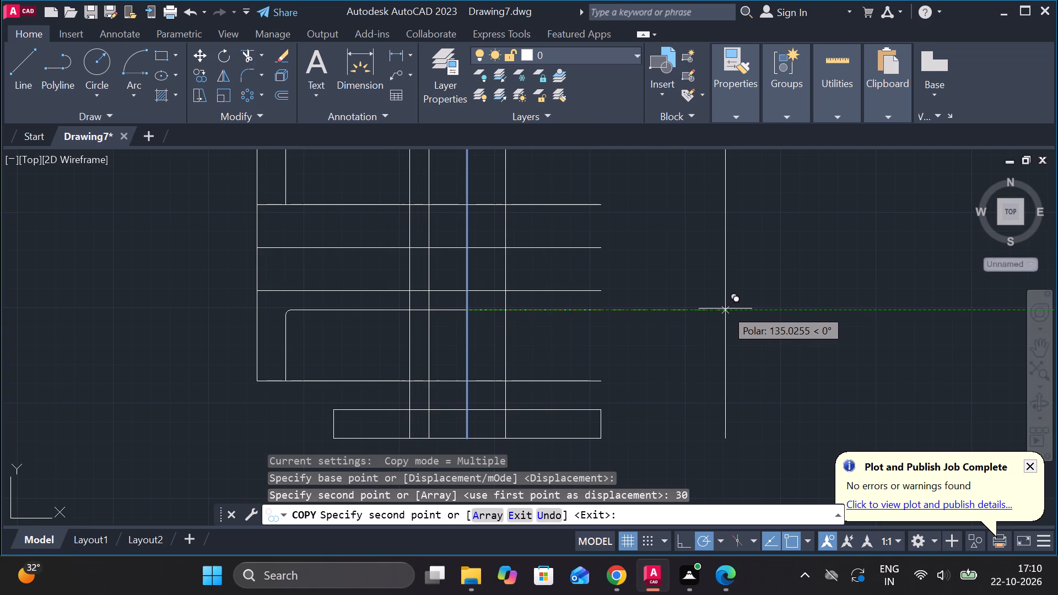
pyautogui.write('30')
pyautogui.press('Return')
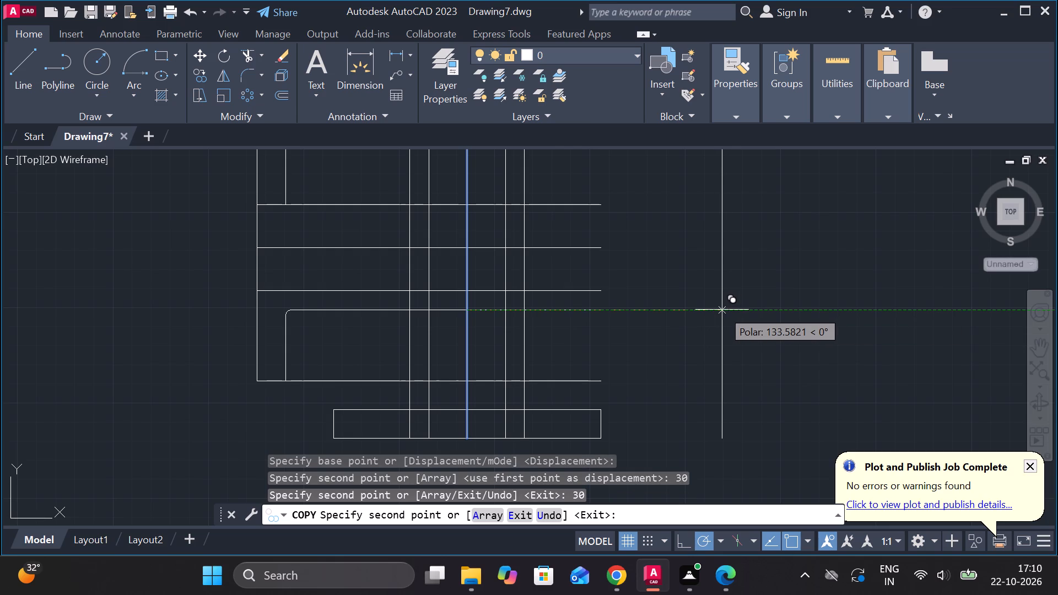
# Copy the central vertical line 35 to the right and 35 to the left, and finish copying.
pyautogui.write('35')
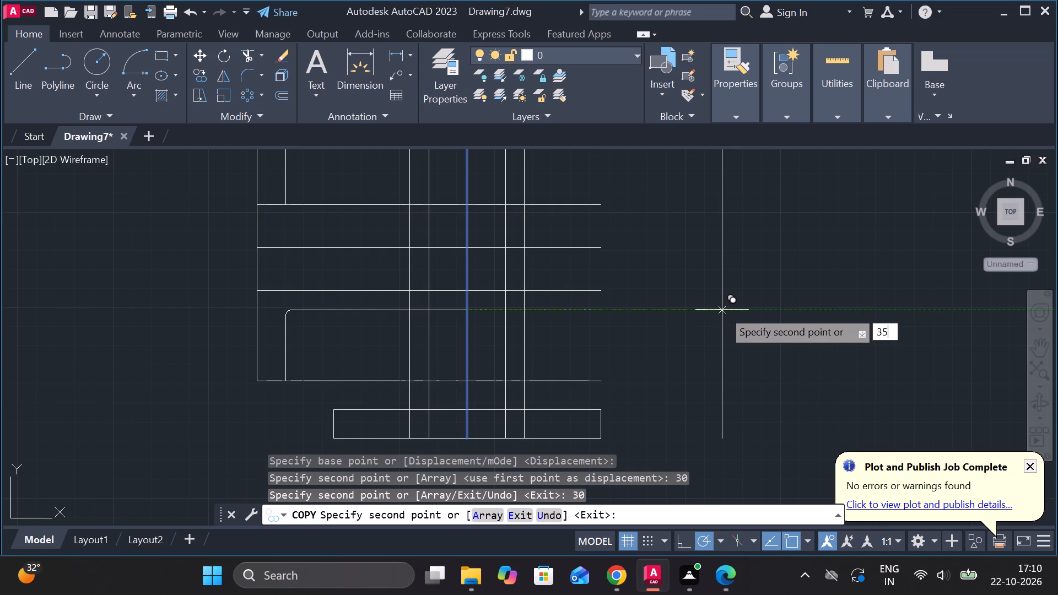
pyautogui.press('Return')
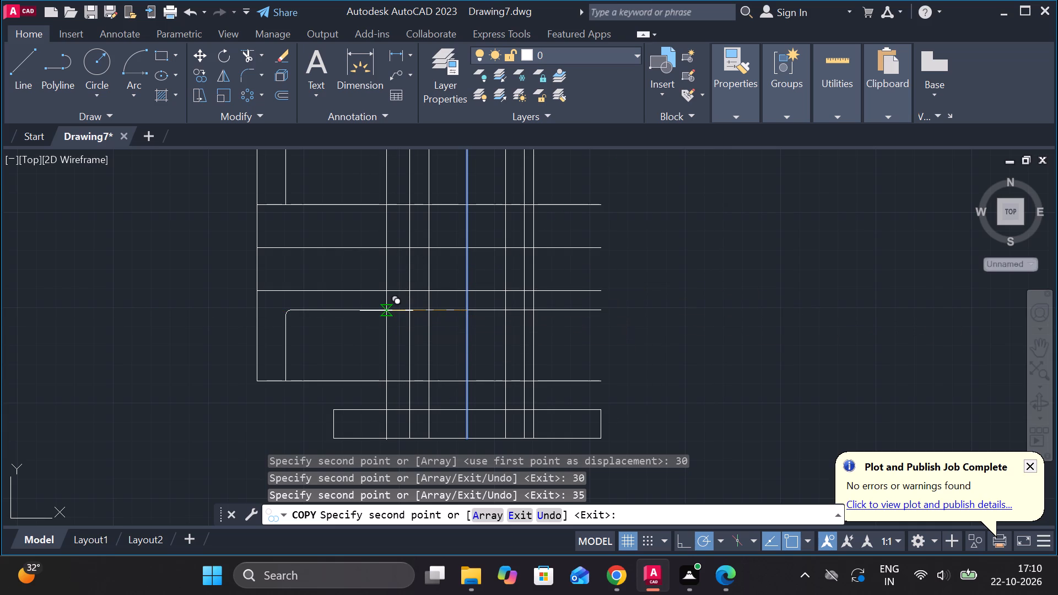
pyautogui.write('35')
pyautogui.press('Return')
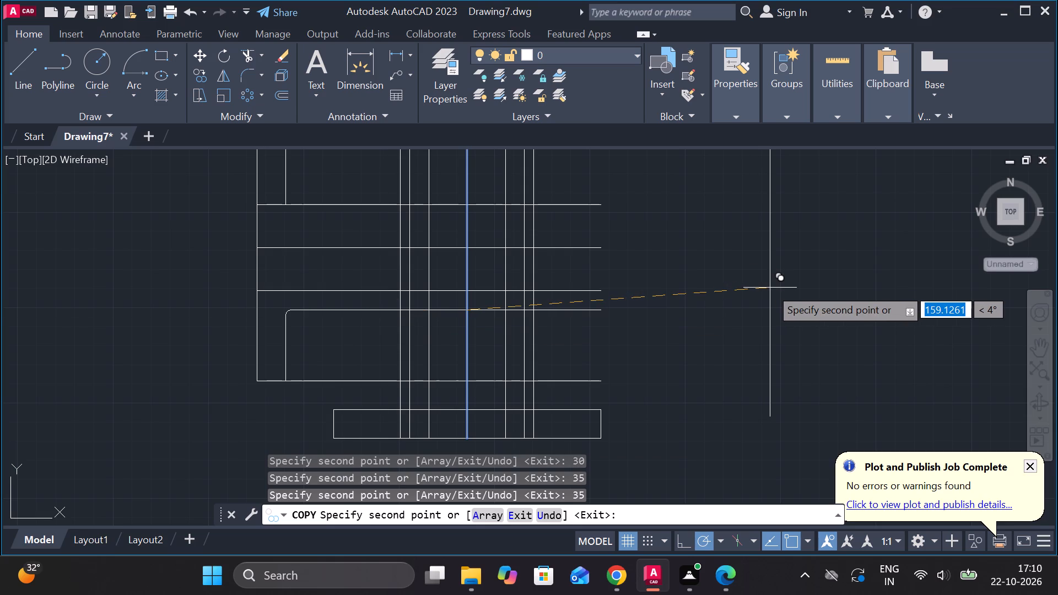
pyautogui.press('Escape')
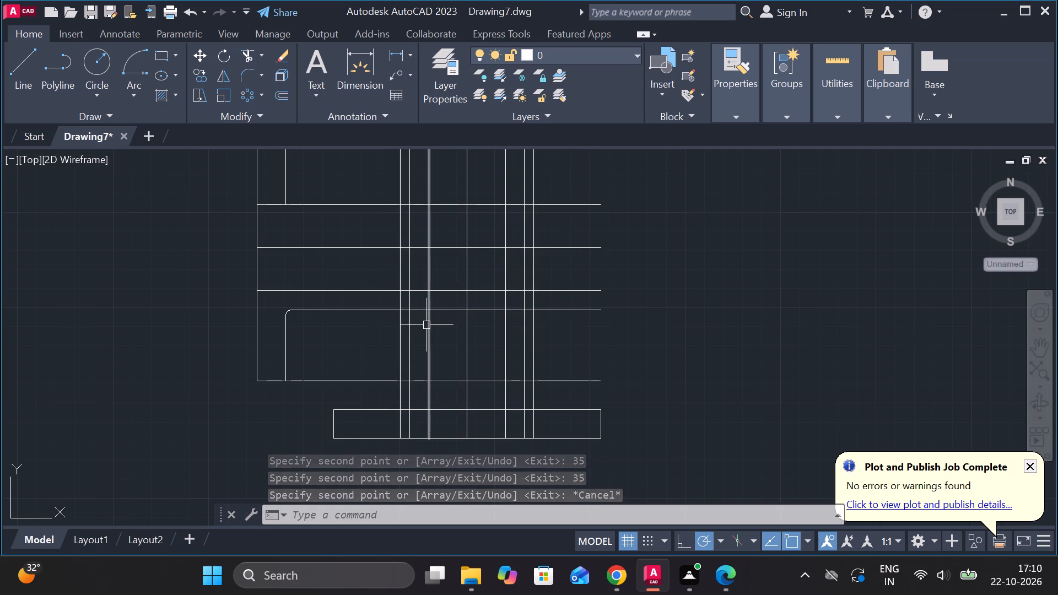
# Trim the vertical 35 left of centre just above the filleted horizontal, and that horizontal between the verticals 35 and 30 left of centre.
pyautogui.scroll(1, 427, 325)
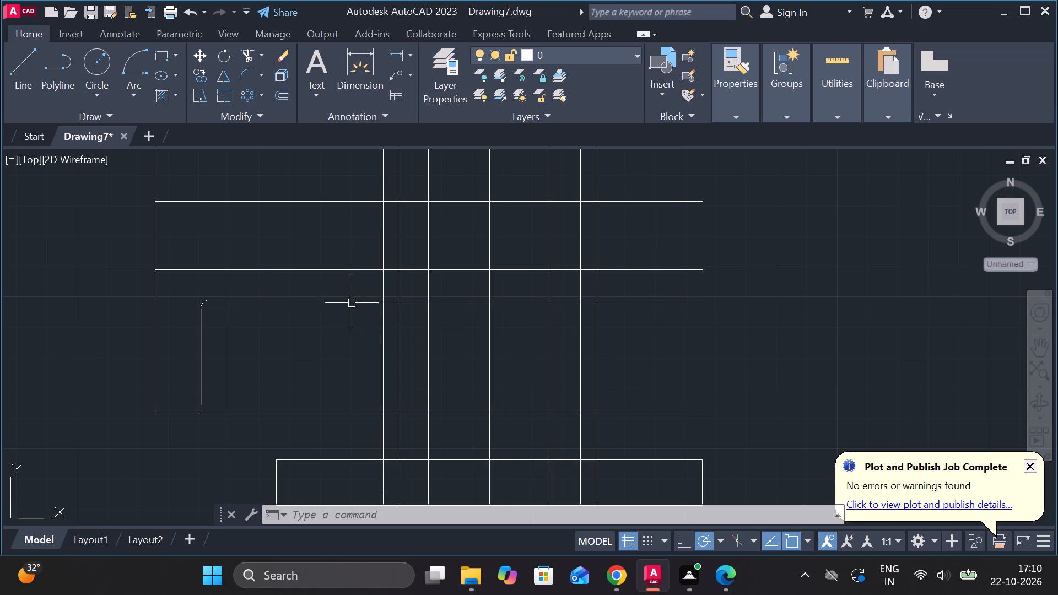
pyautogui.click(247, 80)
pyautogui.click(380, 333)
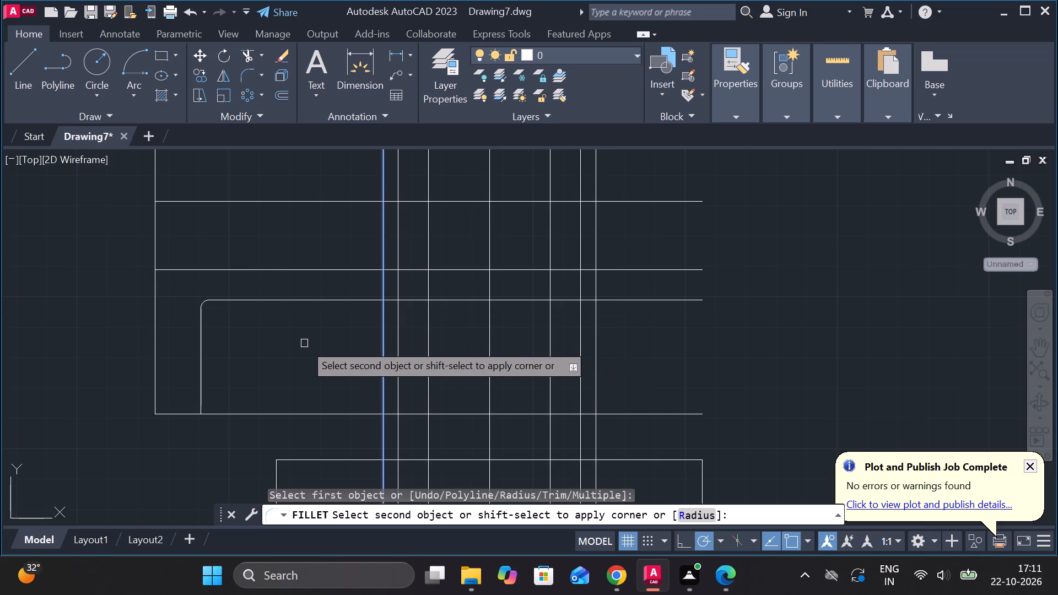
pyautogui.click(251, 58)
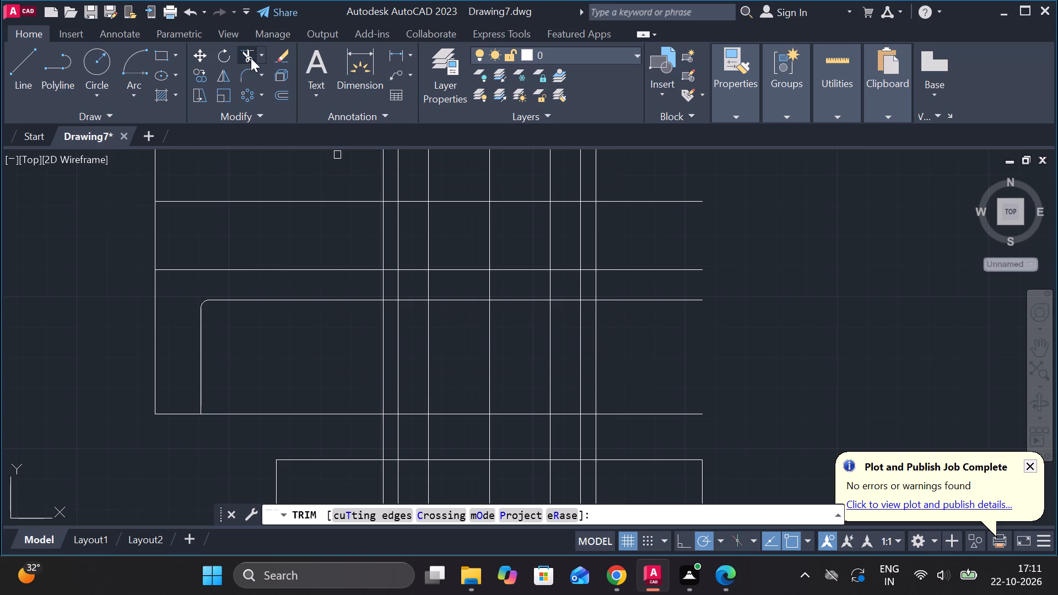
pyautogui.click(380, 285)
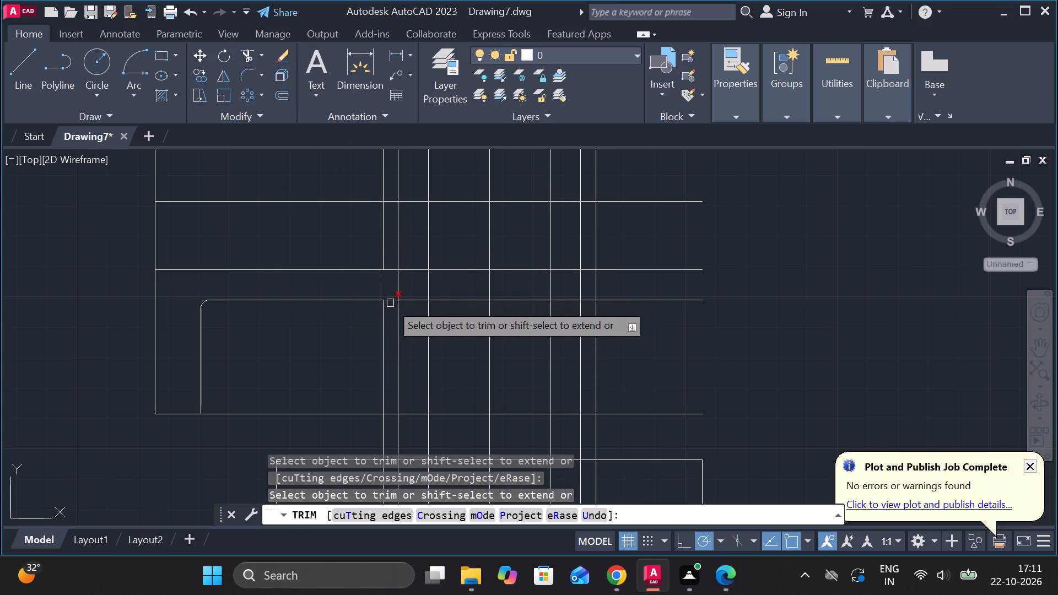
pyautogui.click(390, 303)
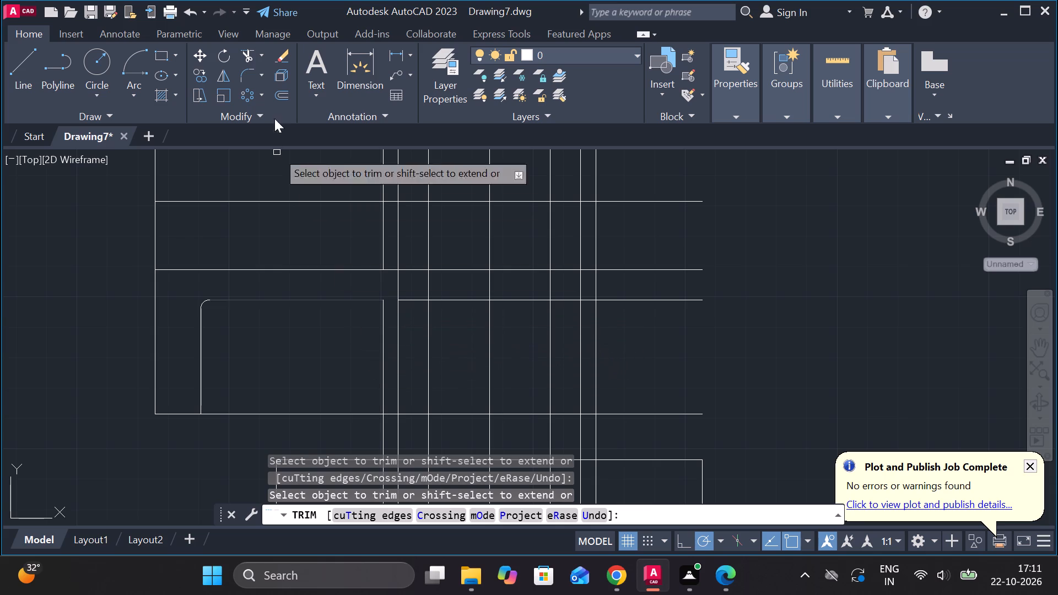
# Fillet the corner between the inner horizontal line and the vertical 35 left of centre.
pyautogui.click(249, 80)
pyautogui.click(383, 332)
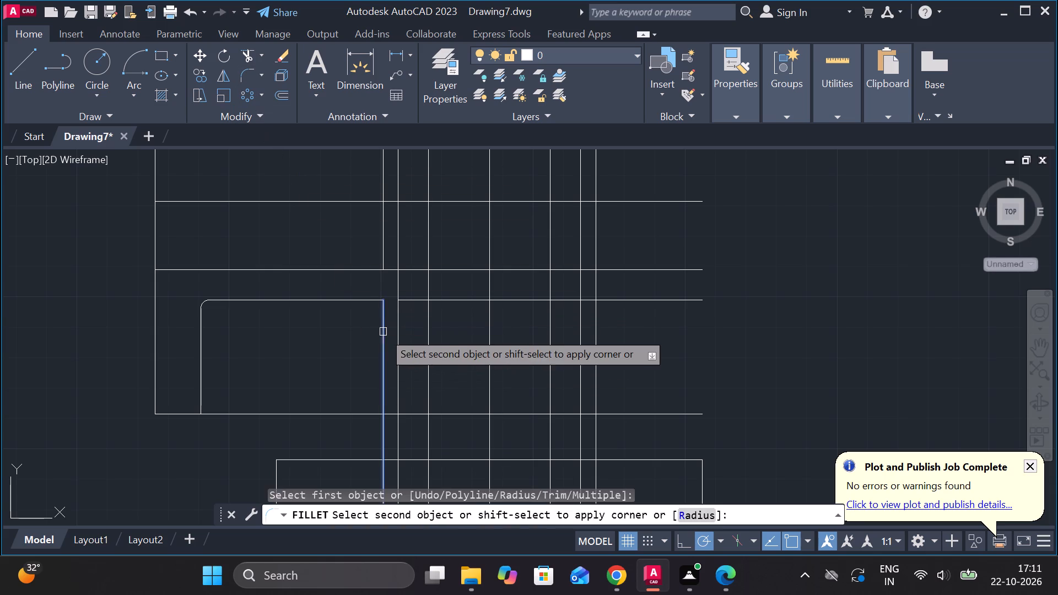
pyautogui.click(368, 302)
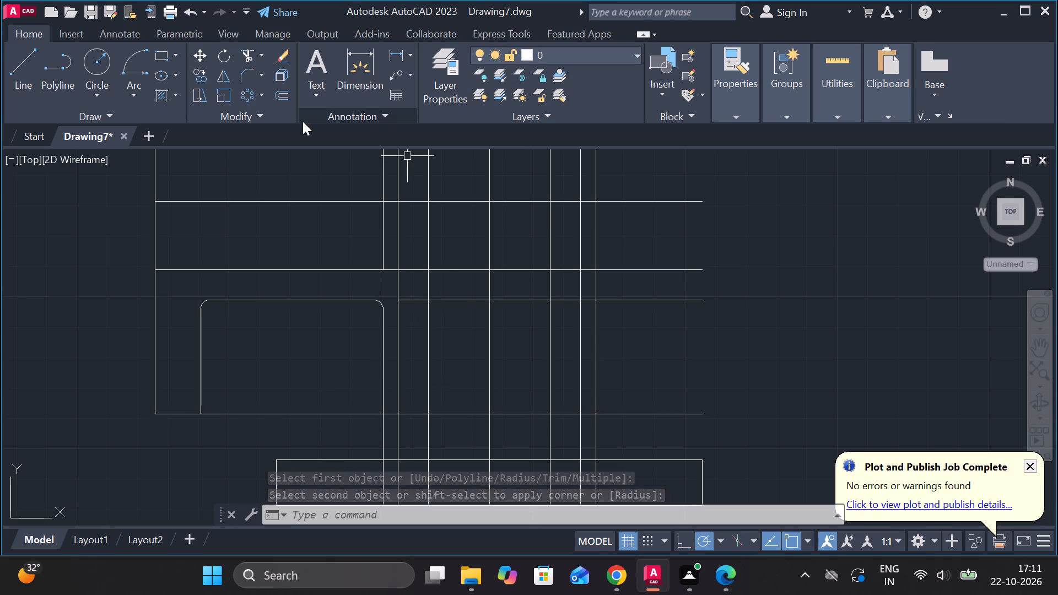
# Trim the lowest horizontal above the base up to the vertical 35 left of centre, and that vertical's portions below it and inside the base.
pyautogui.click(250, 61)
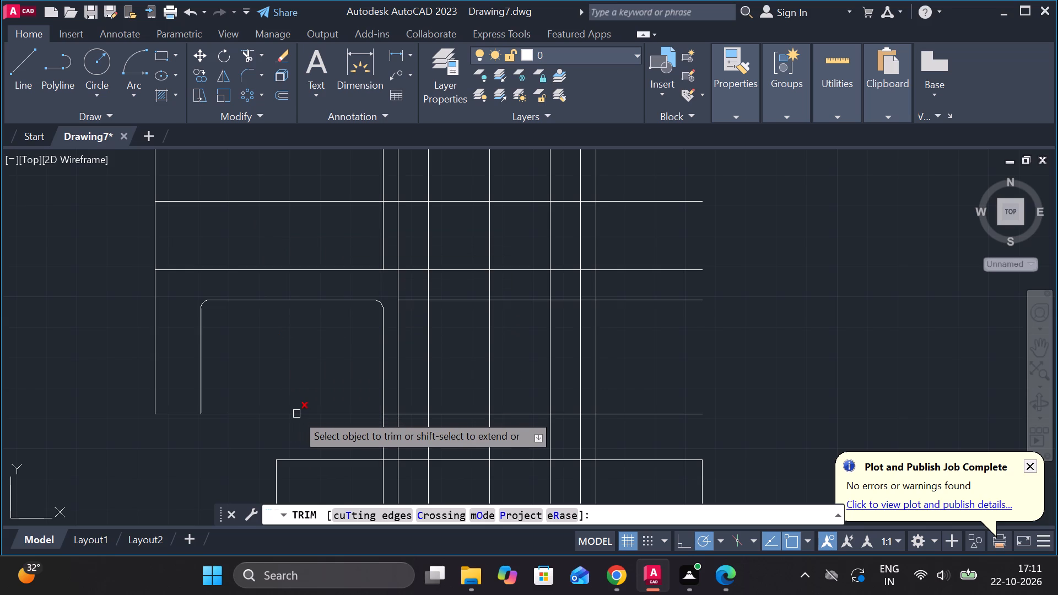
pyautogui.click(296, 414)
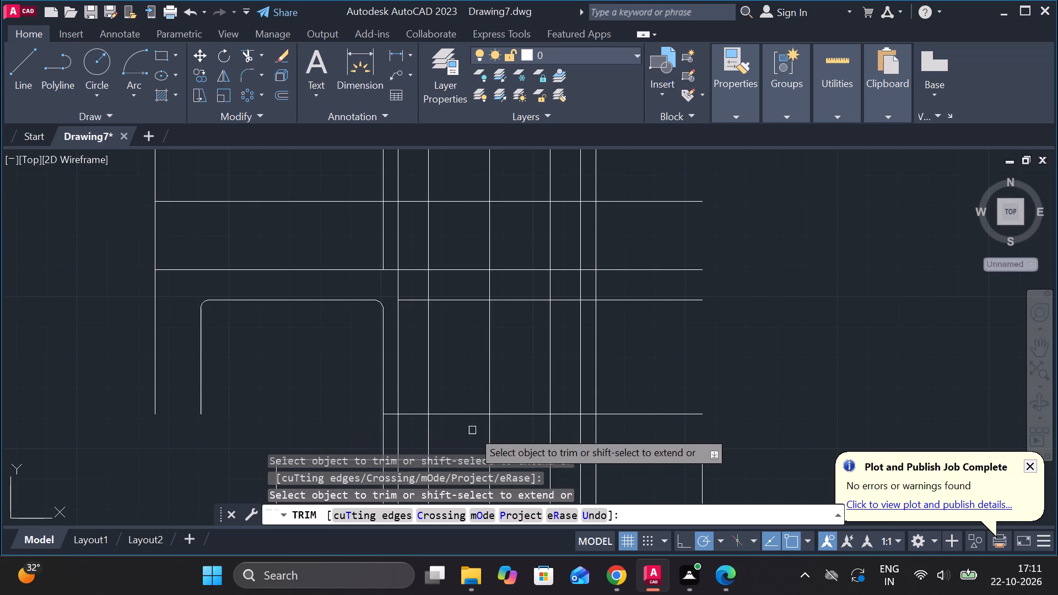
pyautogui.scroll(-1, 463, 417)
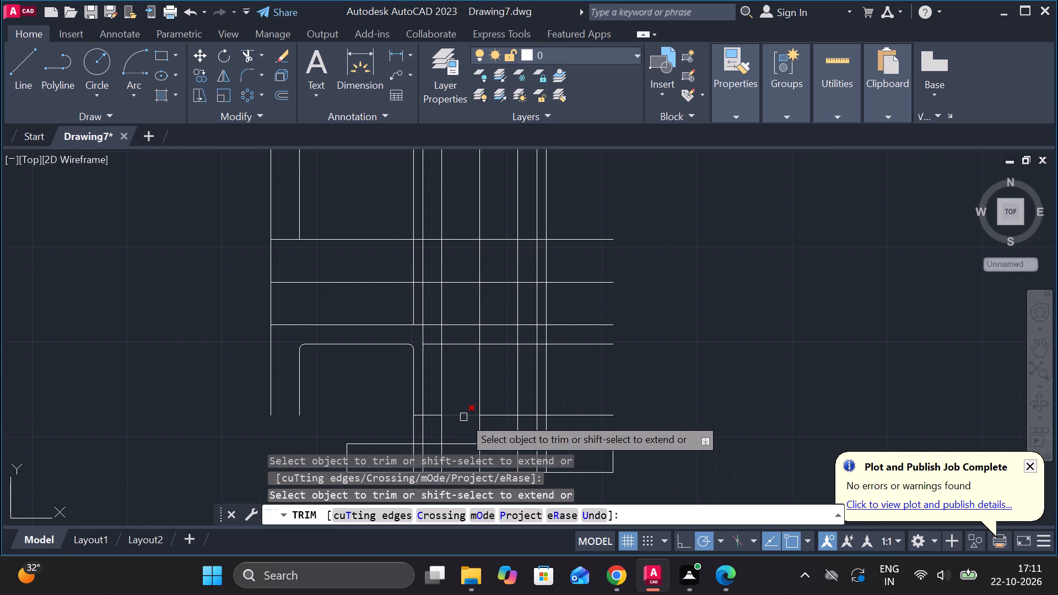
pyautogui.scroll(1, 459, 432)
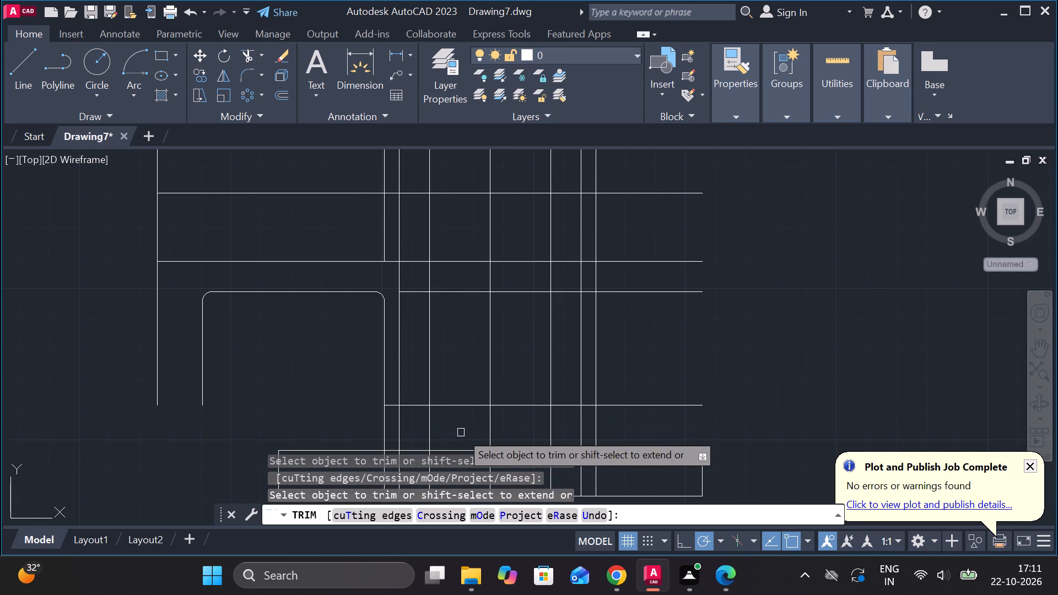
pyautogui.scroll(1, 353, 435)
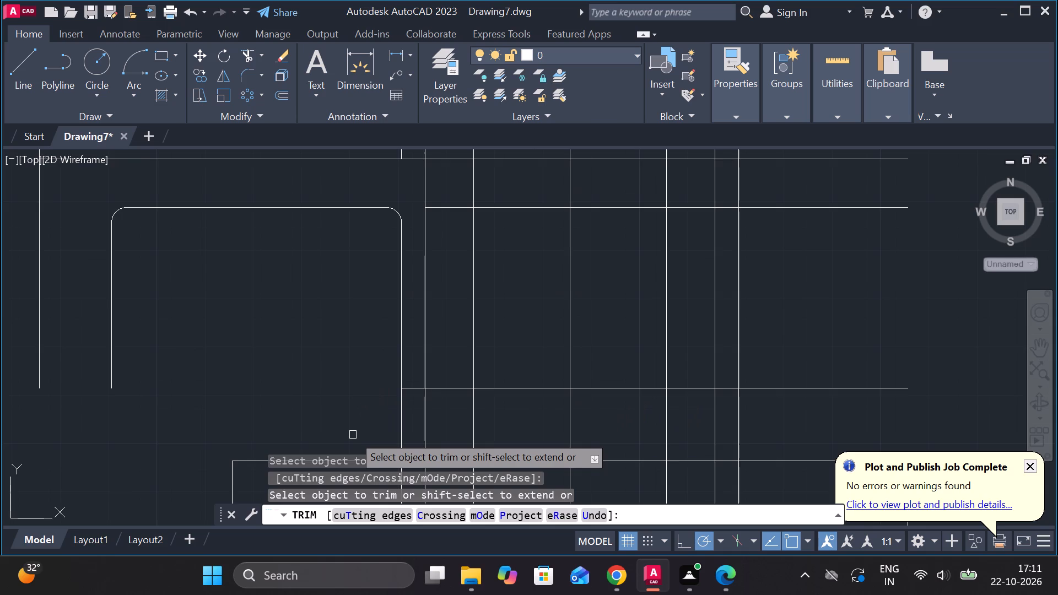
pyautogui.scroll(-1, 353, 435)
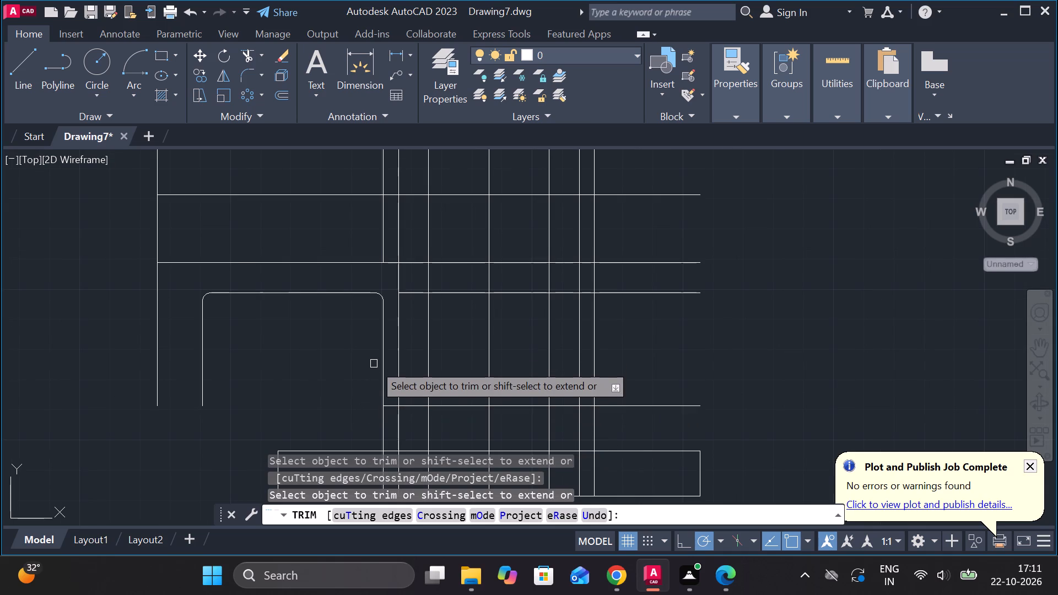
pyautogui.scroll(-1, 374, 364)
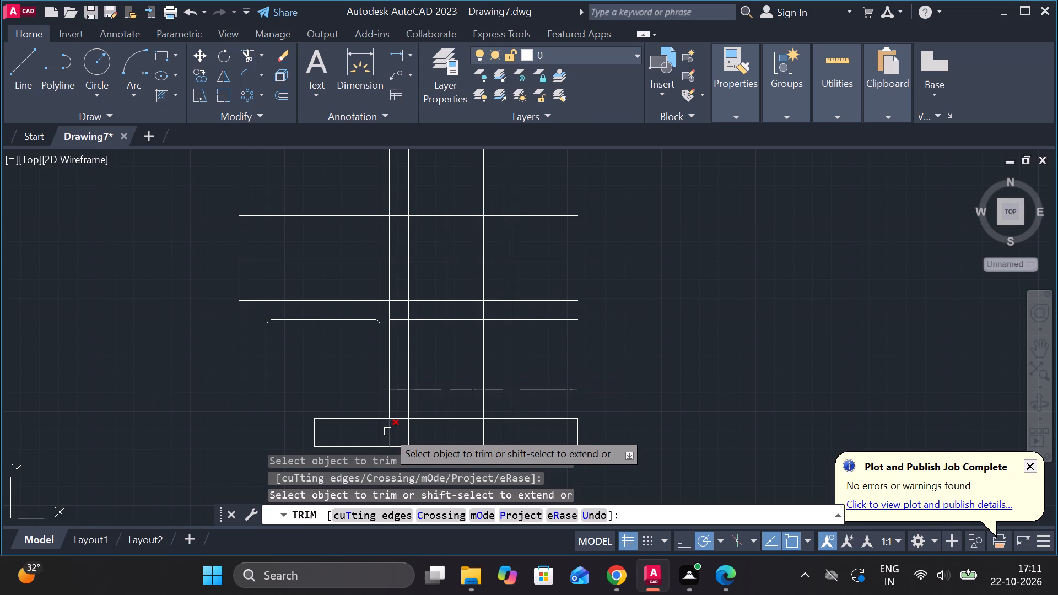
pyautogui.click(379, 403)
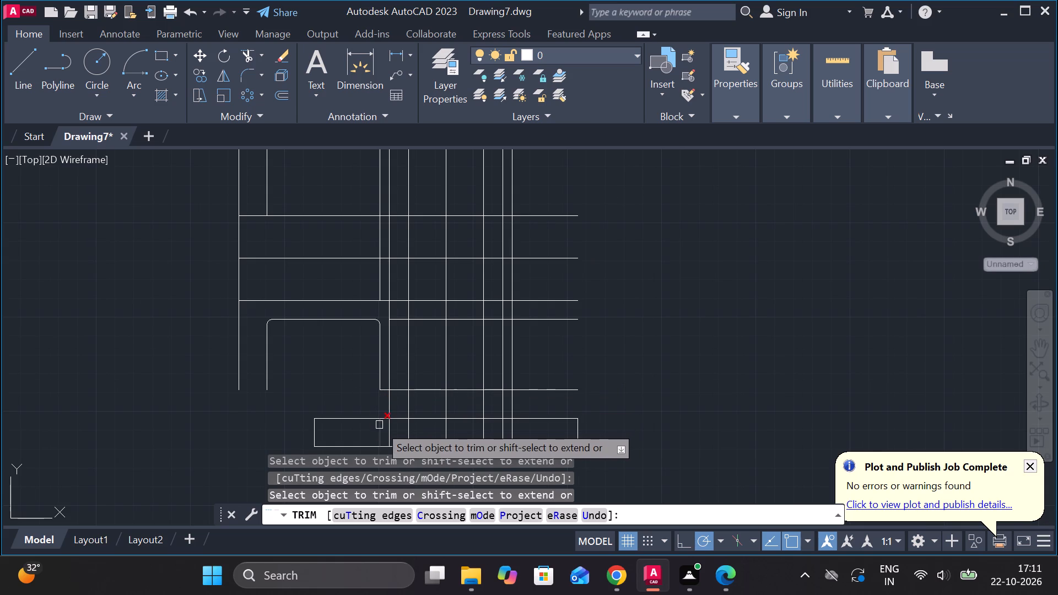
pyautogui.click(379, 434)
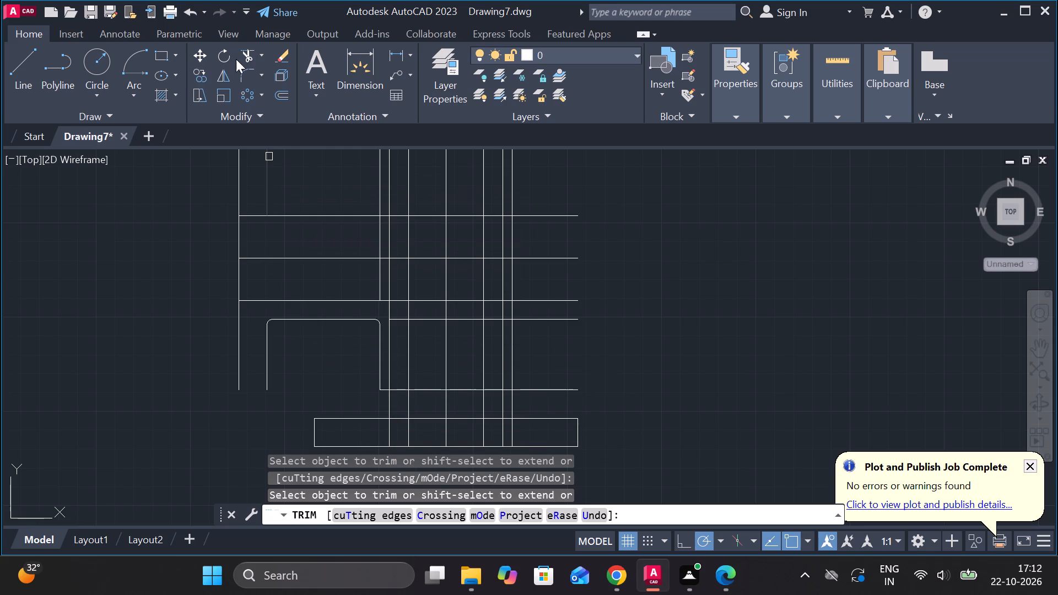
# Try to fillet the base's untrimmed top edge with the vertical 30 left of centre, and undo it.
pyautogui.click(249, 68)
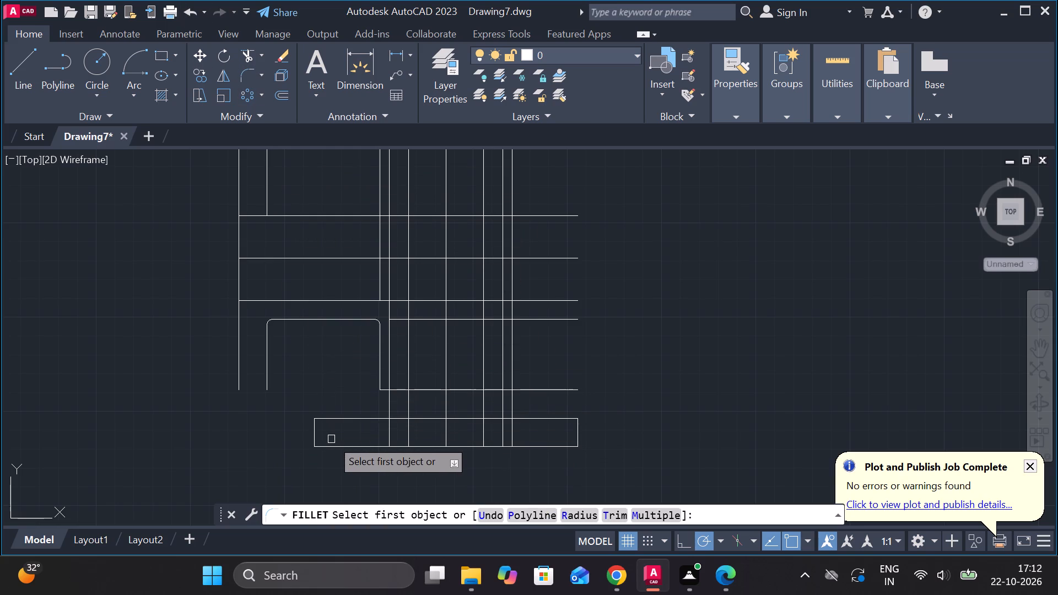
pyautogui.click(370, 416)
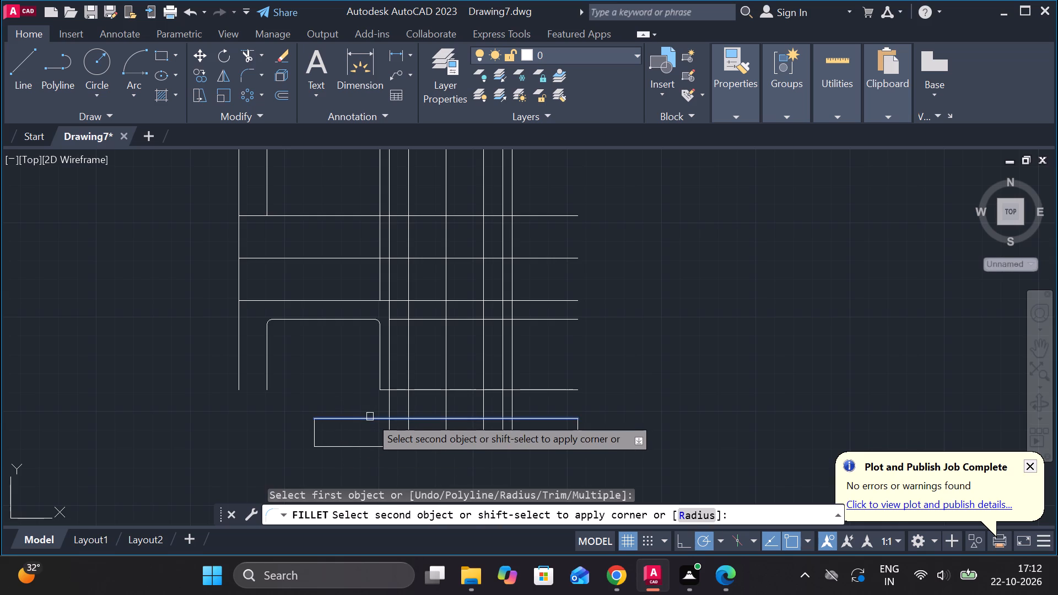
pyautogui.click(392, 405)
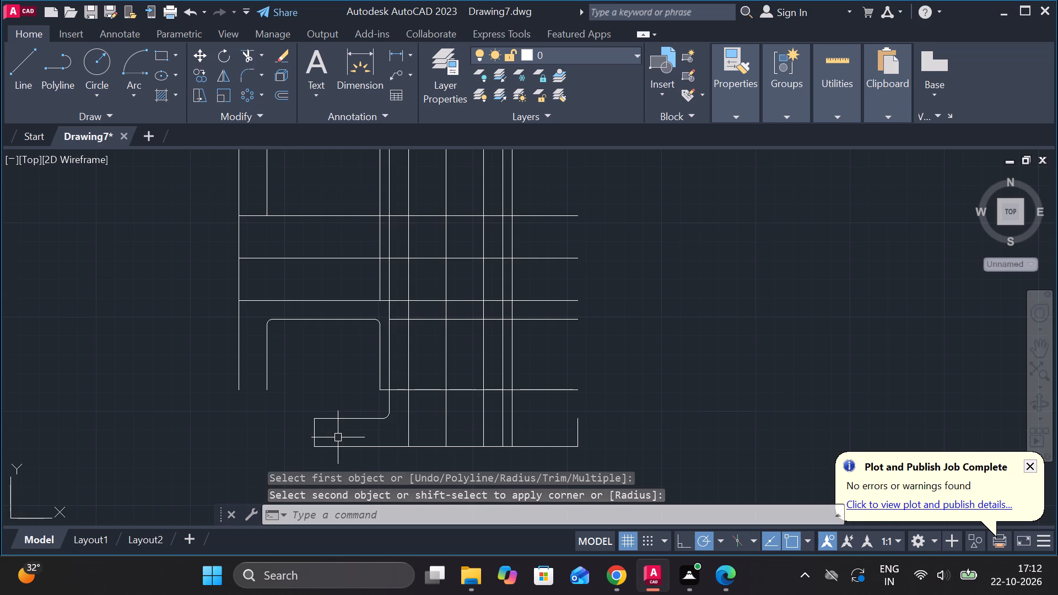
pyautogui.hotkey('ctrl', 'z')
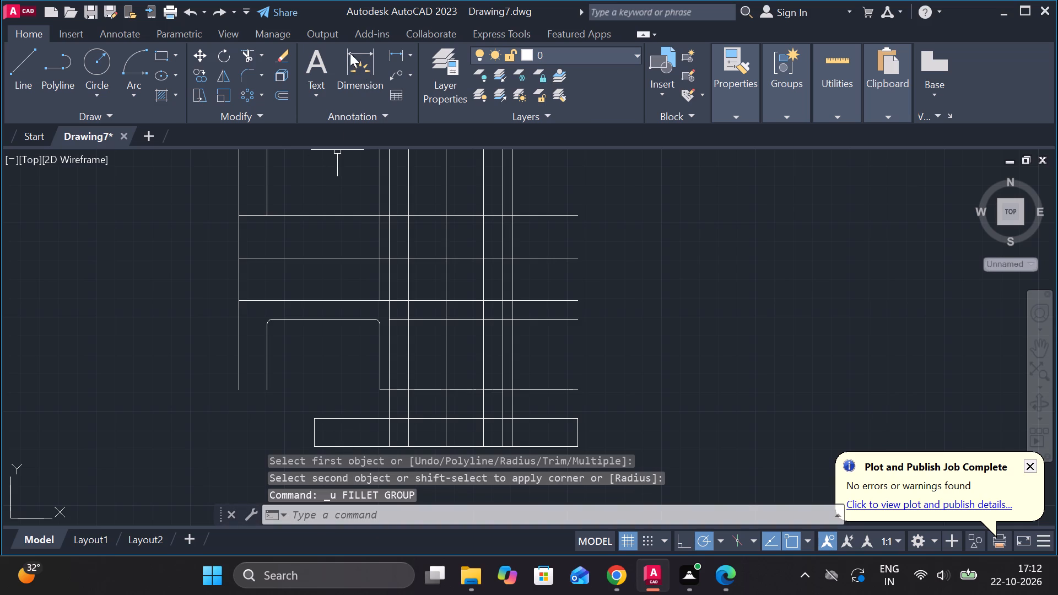
# Trim the base's top edge between the 20 and 30 verticals on both sides, and the right 35 vertical below the lowest horizontal above the base.
pyautogui.click(251, 53)
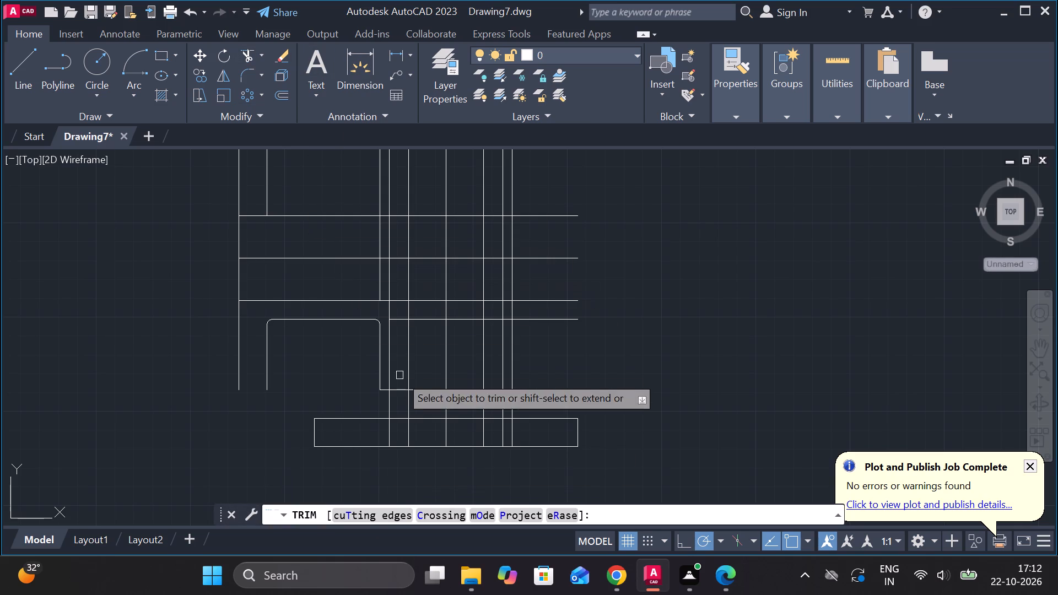
pyautogui.click(402, 415)
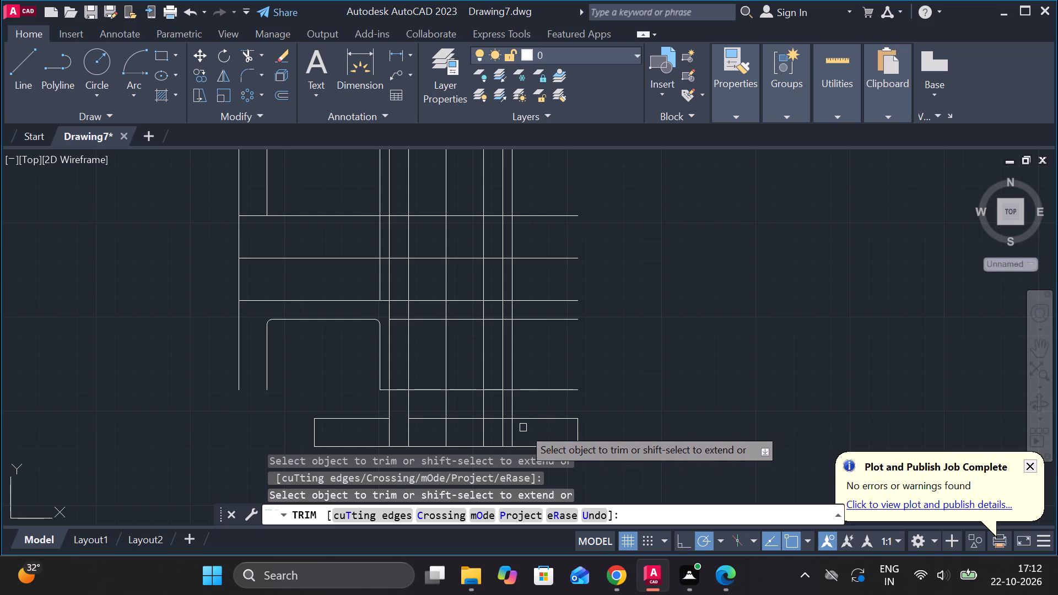
pyautogui.click(515, 434)
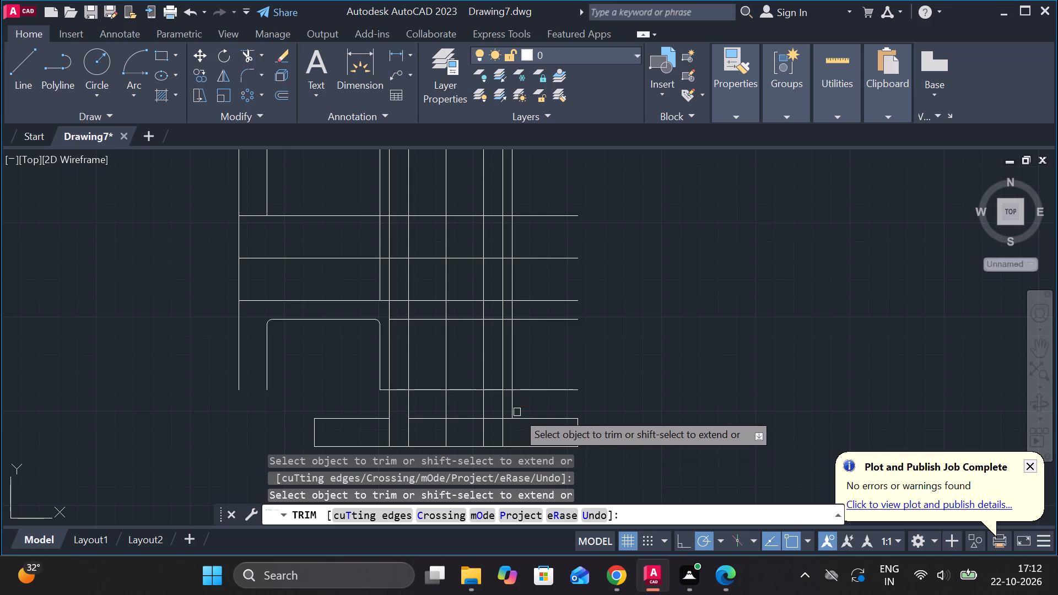
pyautogui.click(517, 412)
pyautogui.click(514, 406)
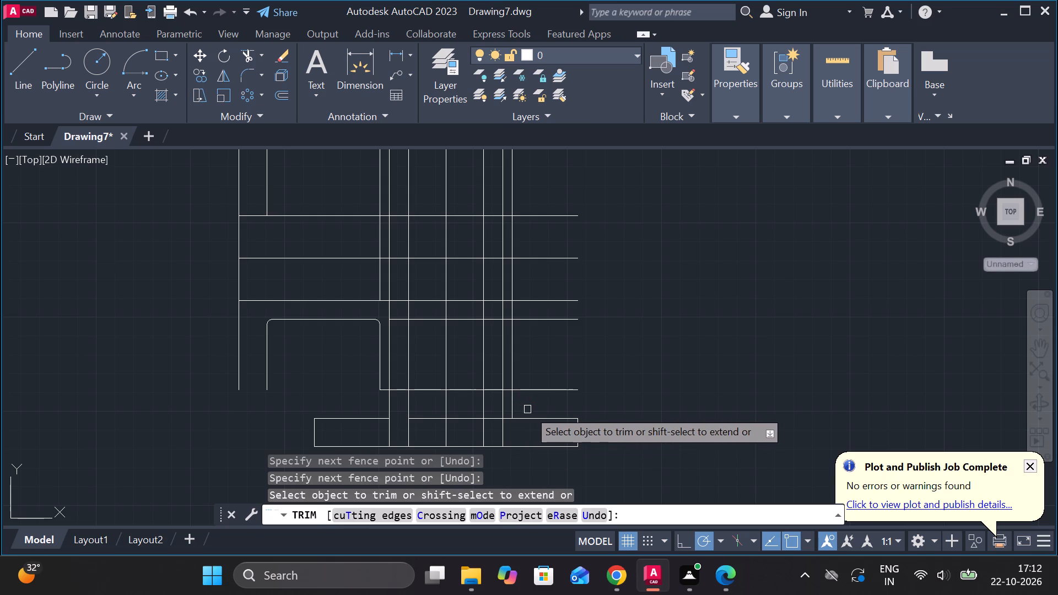
pyautogui.click(513, 406)
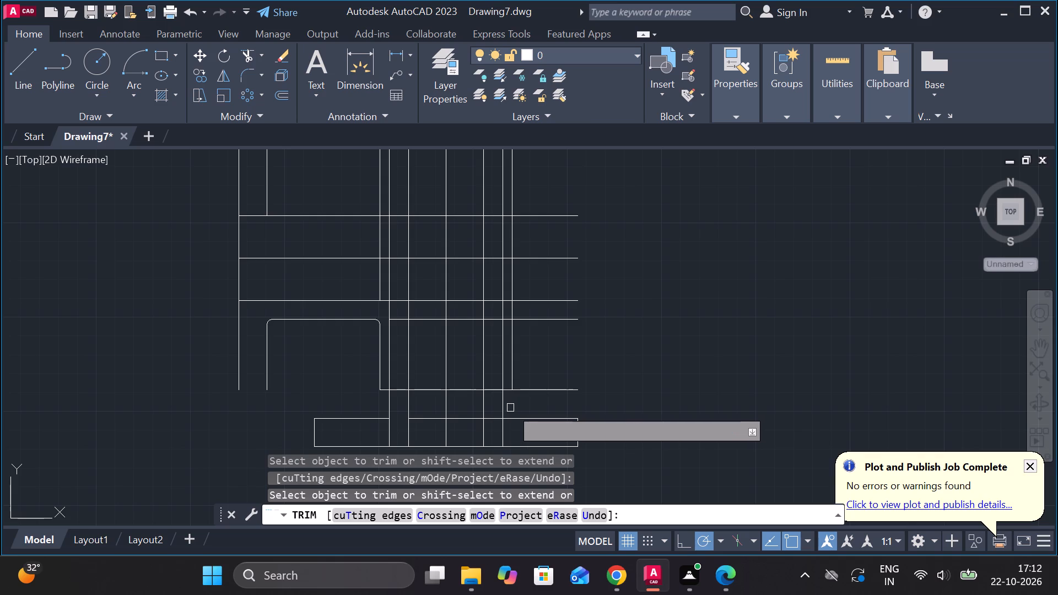
pyautogui.click(488, 419)
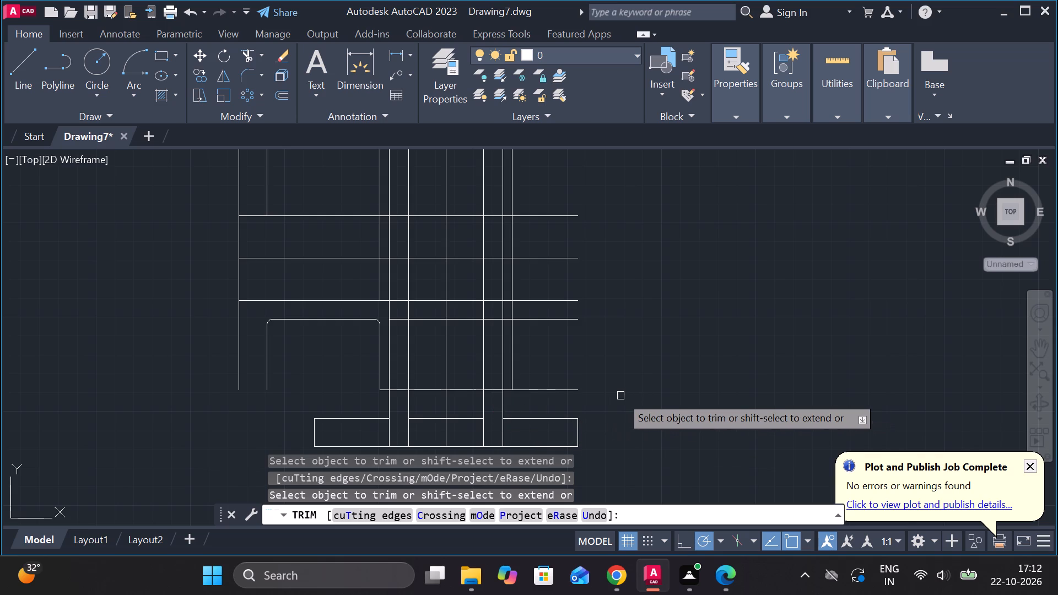
pyautogui.press('Escape')
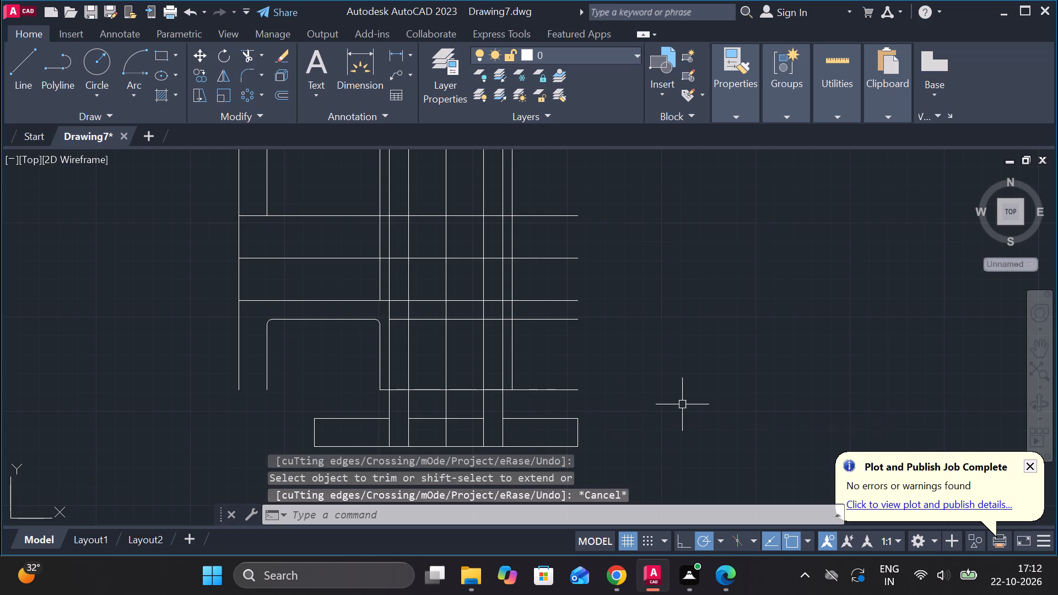
# Fillet the corner between the base's left top edge and the vertical 30 left of centre.
pyautogui.click(243, 70)
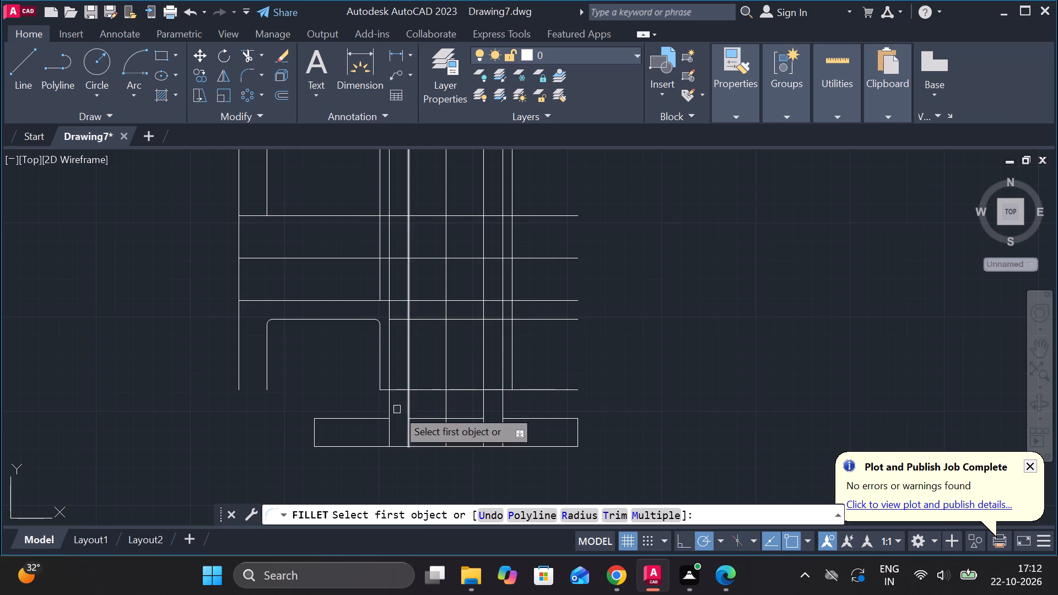
pyautogui.click(375, 416)
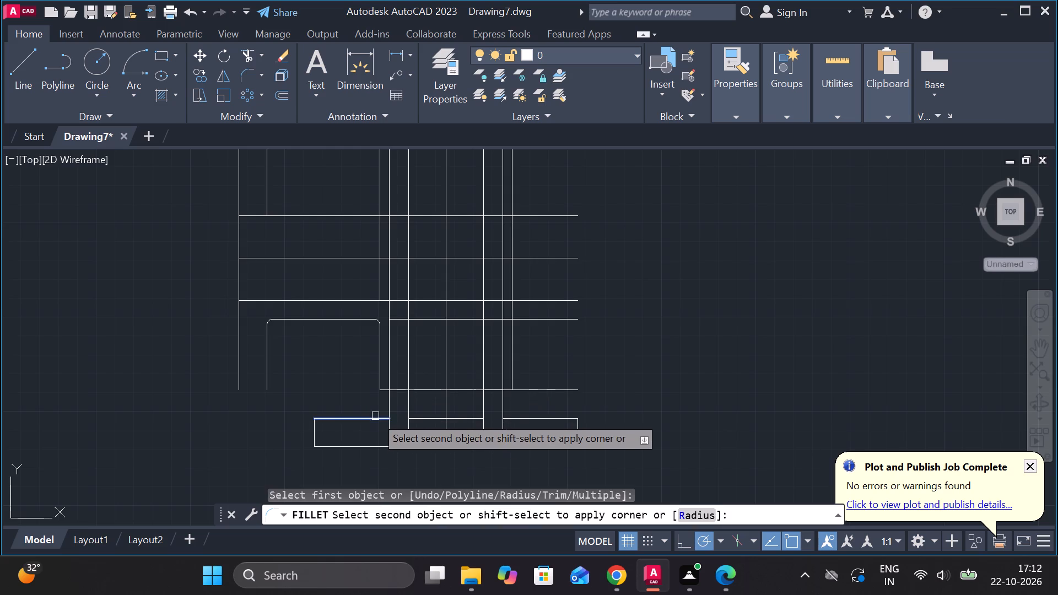
pyautogui.click(392, 410)
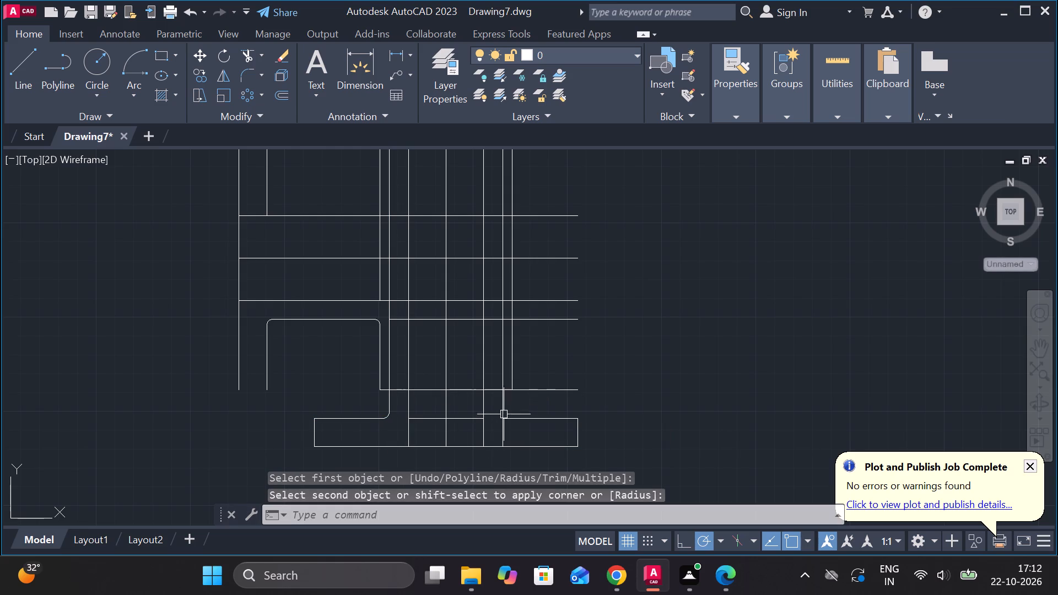
# Fillet the corner between the base's right top edge and the vertical 30 right of centre.
pyautogui.click(501, 413)
pyautogui.click(514, 420)
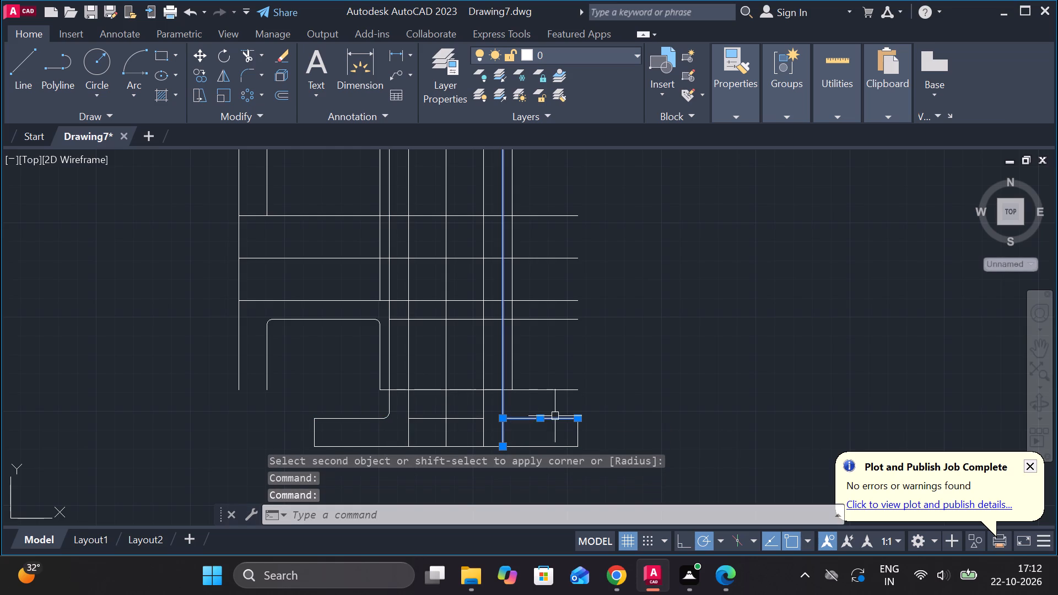
pyautogui.click(250, 79)
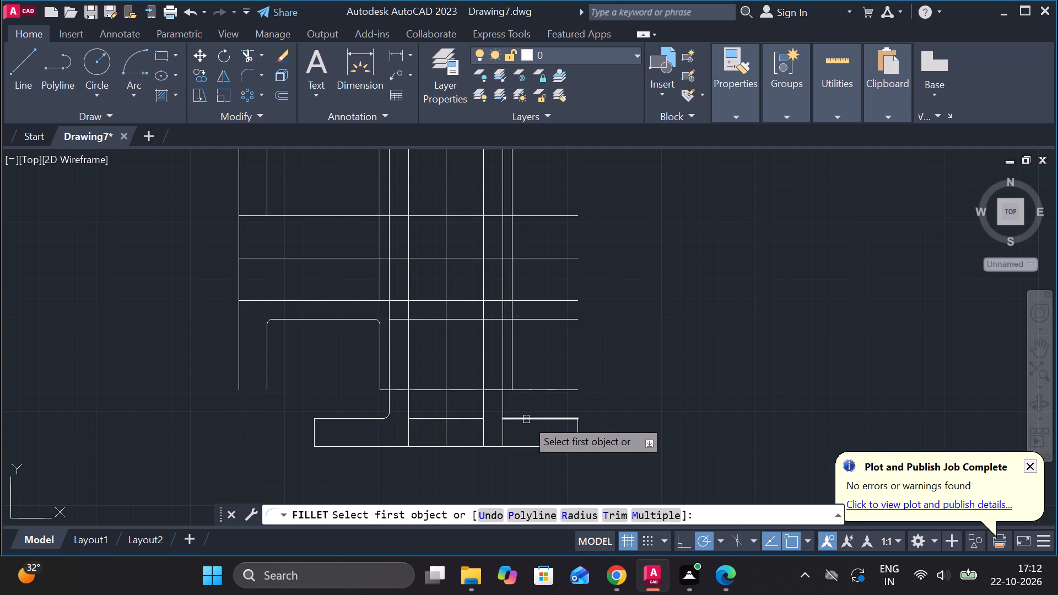
pyautogui.click(526, 419)
pyautogui.click(502, 414)
# Draw a line closing the open lower end between the two leftmost verticals, from the outer one to the inner one.
pyautogui.scroll(-1, 624, 389)
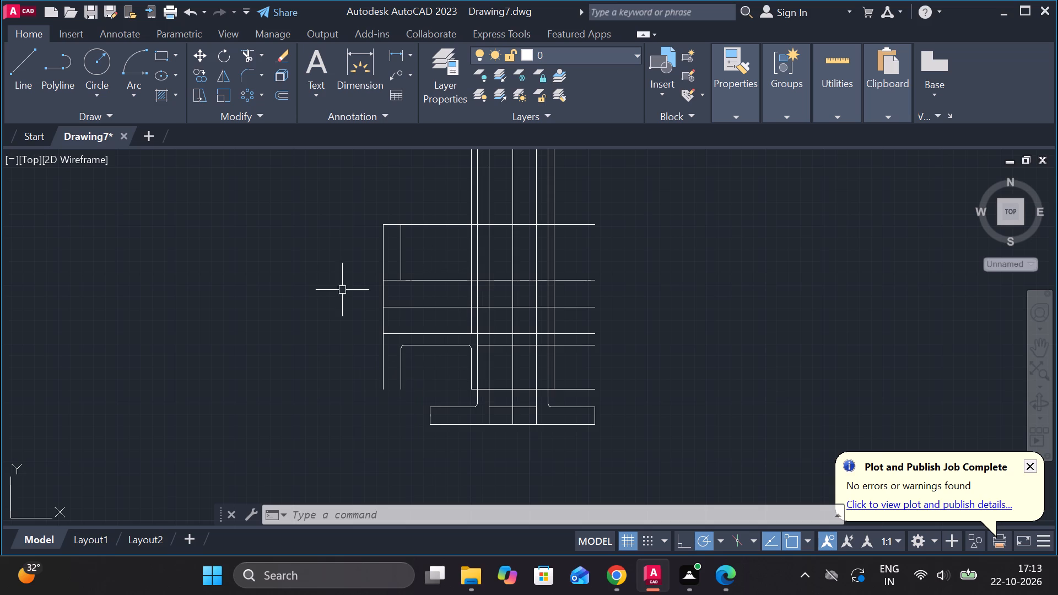
pyautogui.click(27, 78)
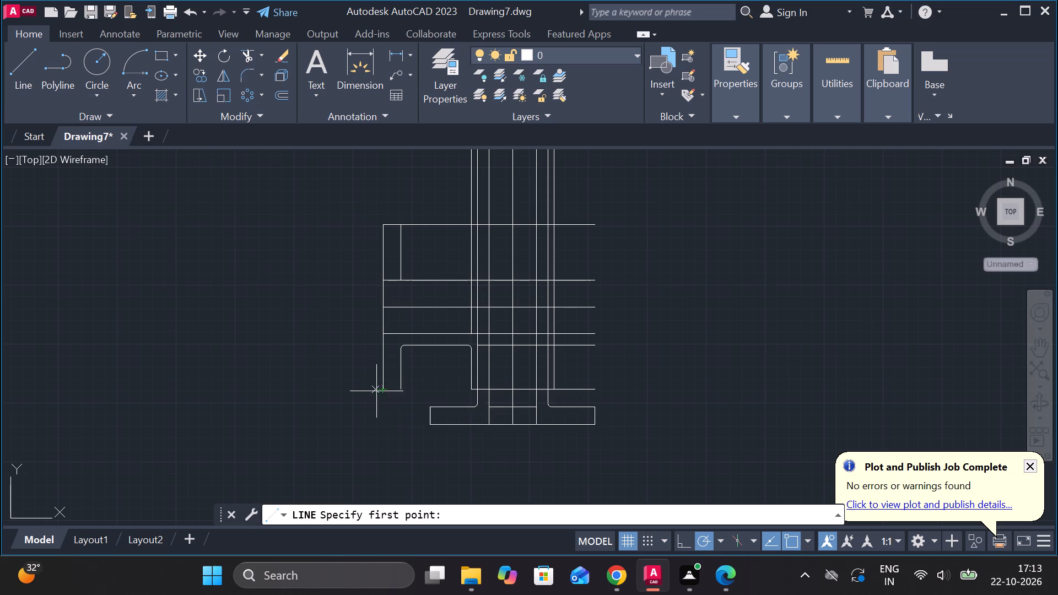
pyautogui.click(384, 393)
pyautogui.click(400, 383)
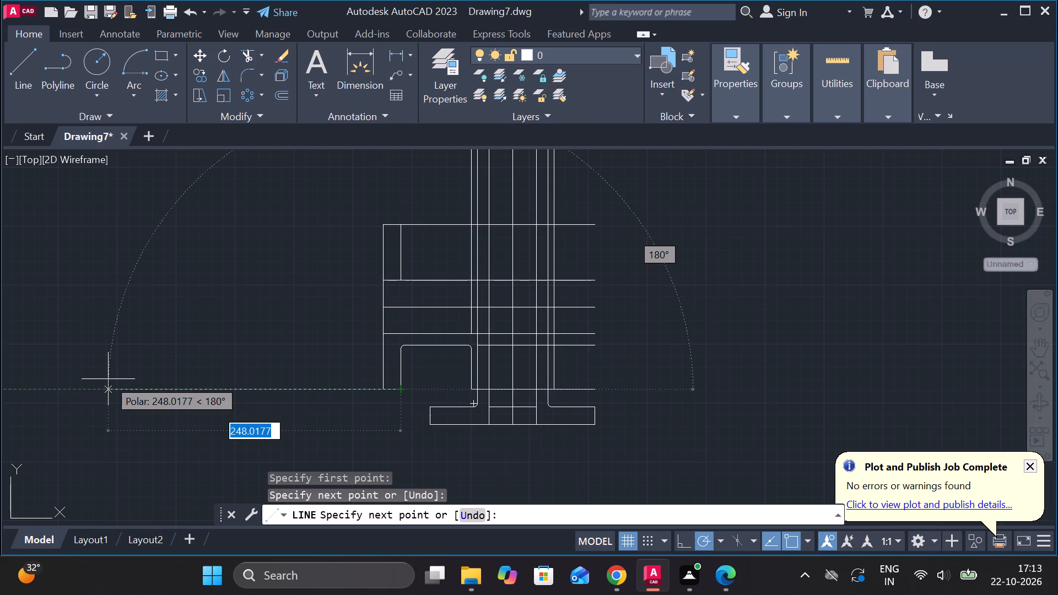
pyautogui.press('Escape')
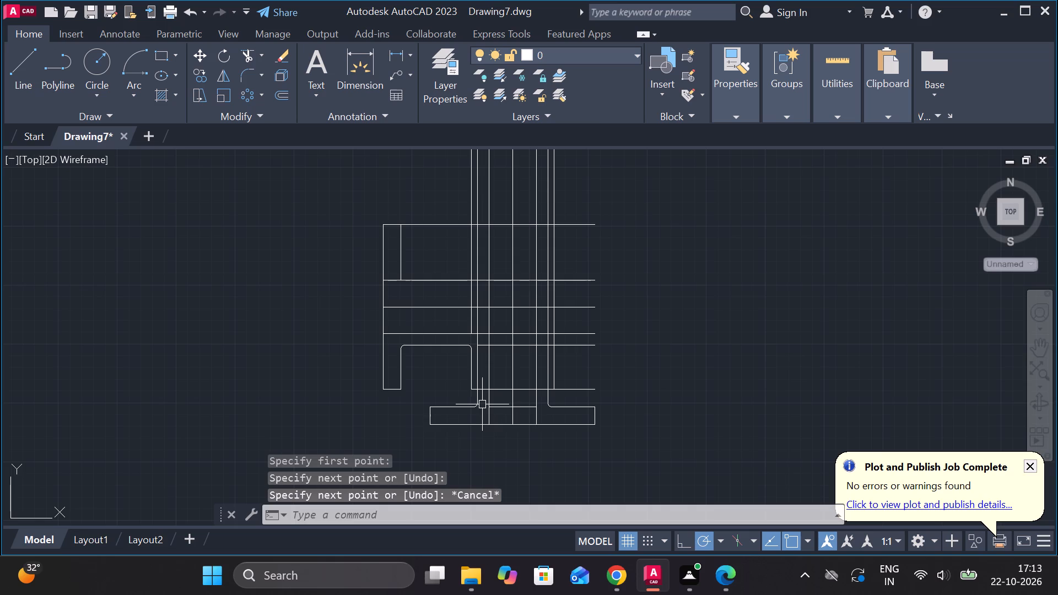
# Fillet the lowest horizontal above the base with the vertical 30 left of centre, keeping the short horizontal portion outside that vertical.
pyautogui.scroll(3, 481, 401)
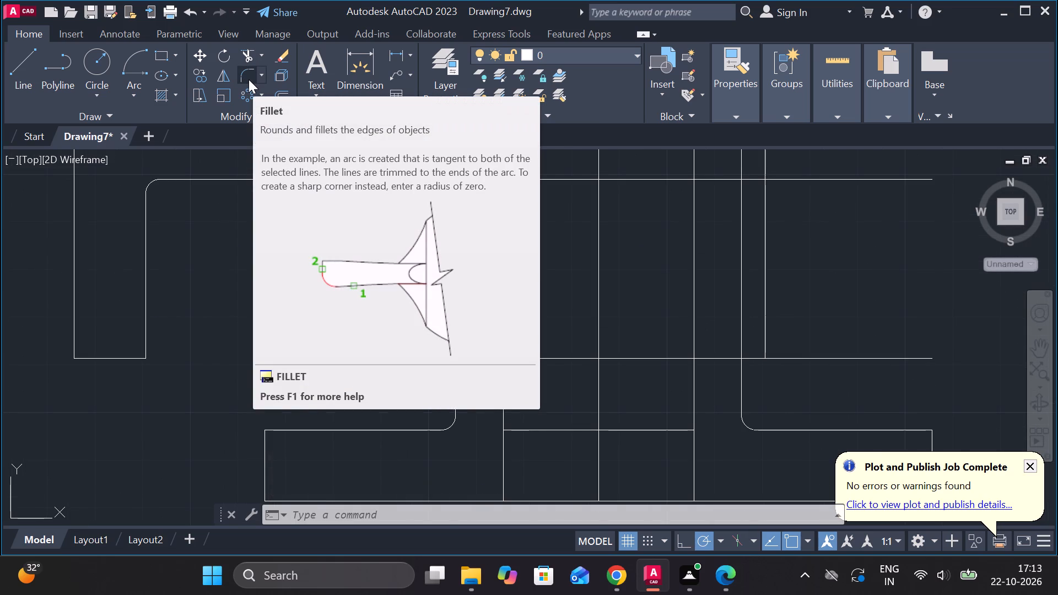
pyautogui.click(249, 78)
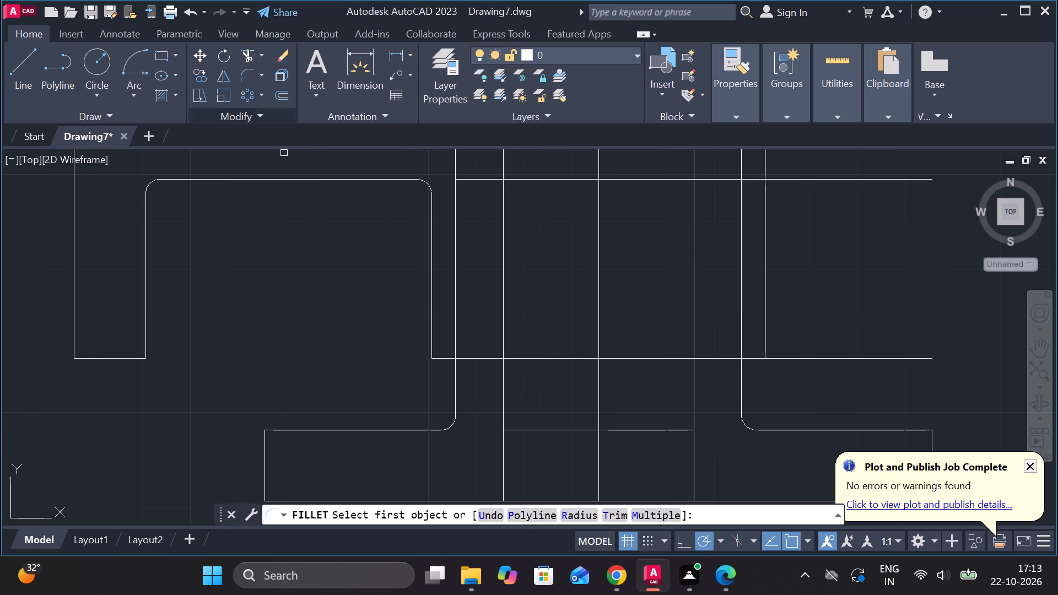
pyautogui.click(456, 372)
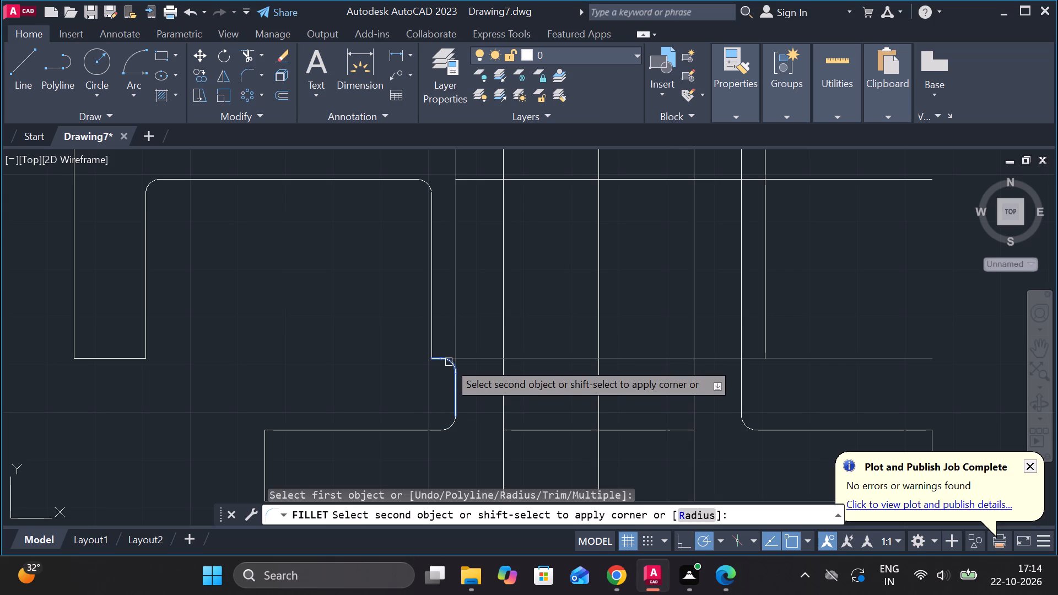
pyautogui.click(447, 360)
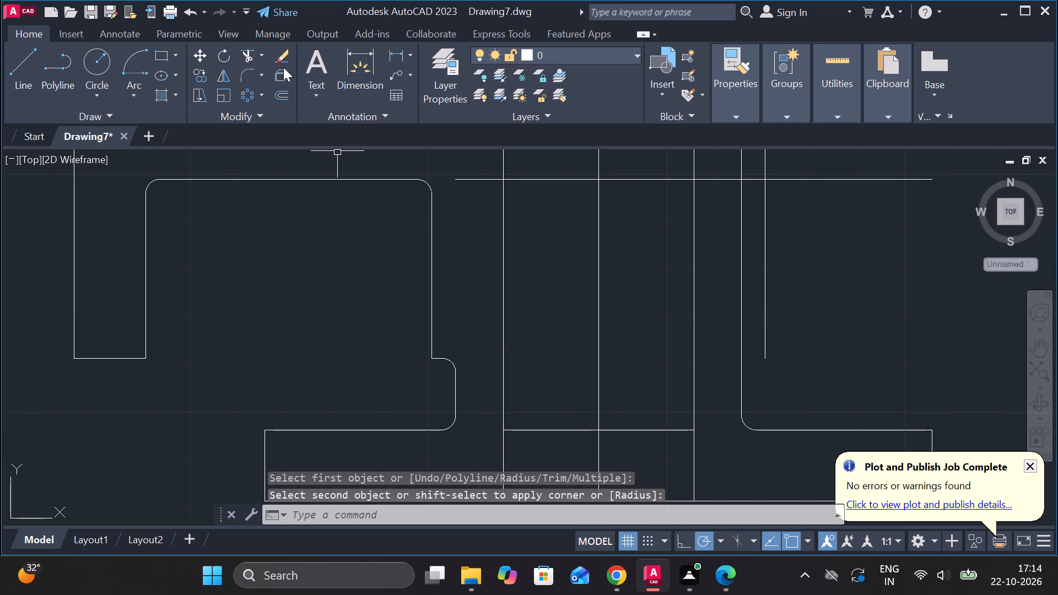
# Fillet the short remaining horizontal with the vertical 35 left of centre, and trim the leftover stub outside the curve.
pyautogui.click(249, 75)
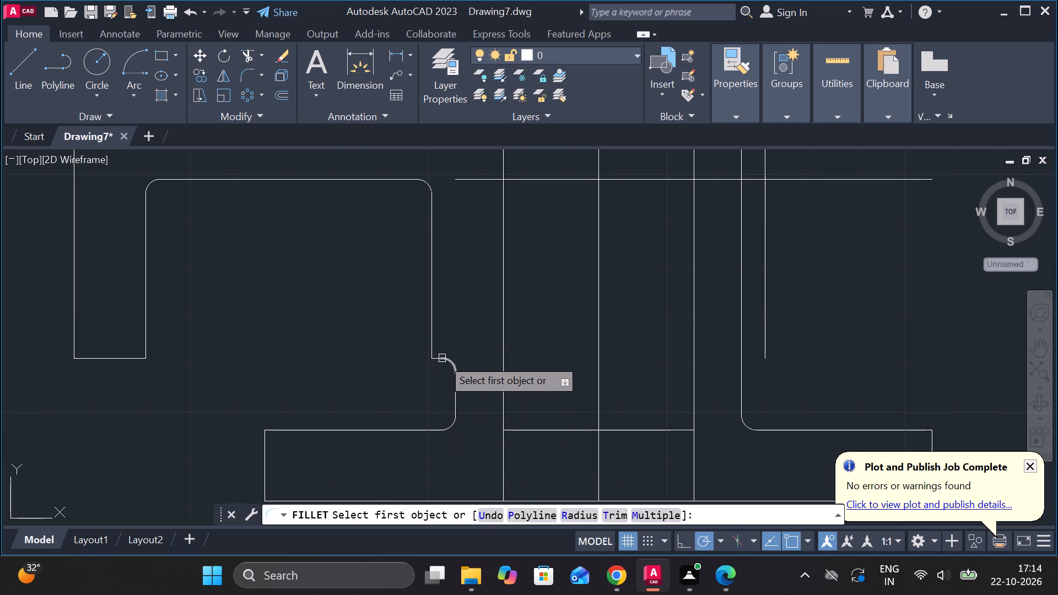
pyautogui.click(442, 358)
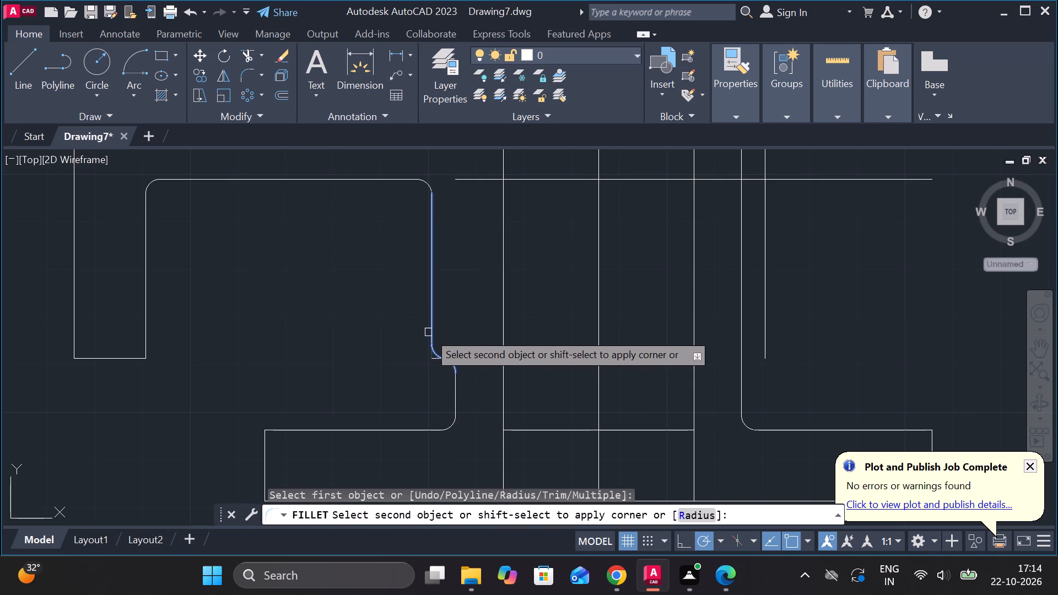
pyautogui.click(430, 333)
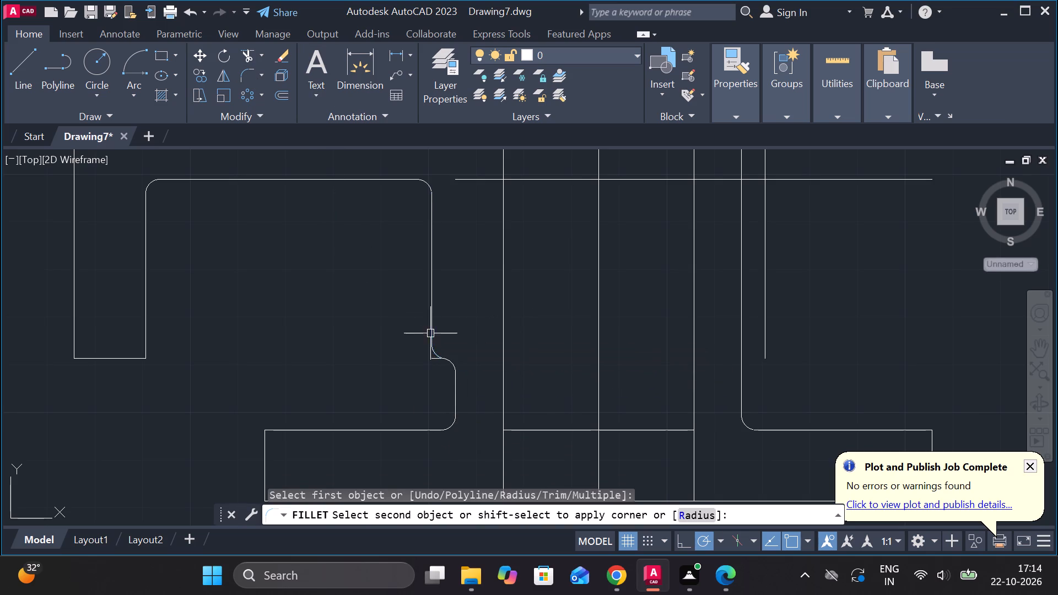
pyautogui.scroll(2, 452, 338)
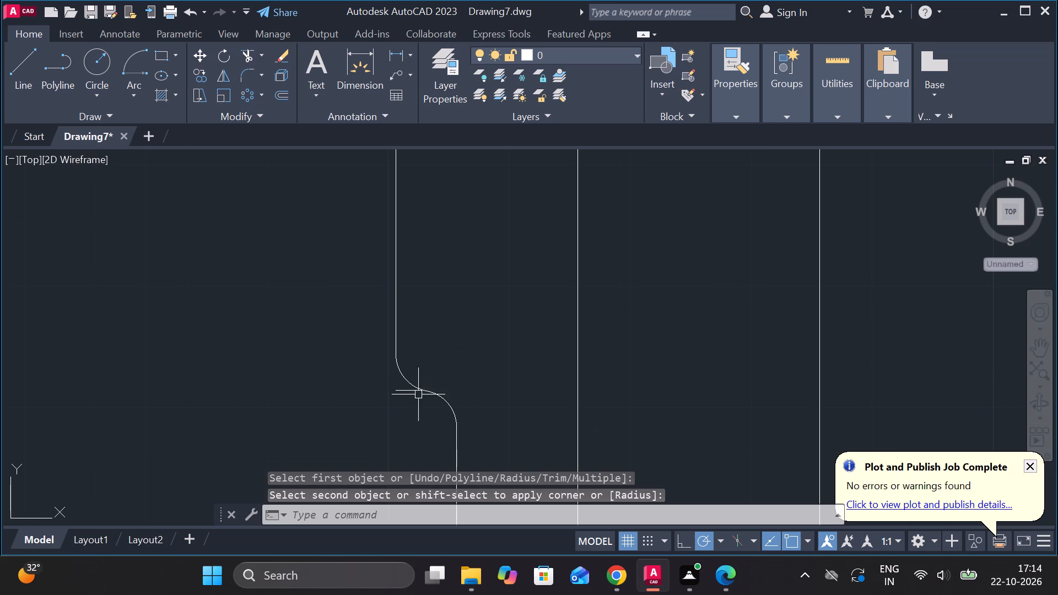
pyautogui.click(246, 47)
pyautogui.click(397, 392)
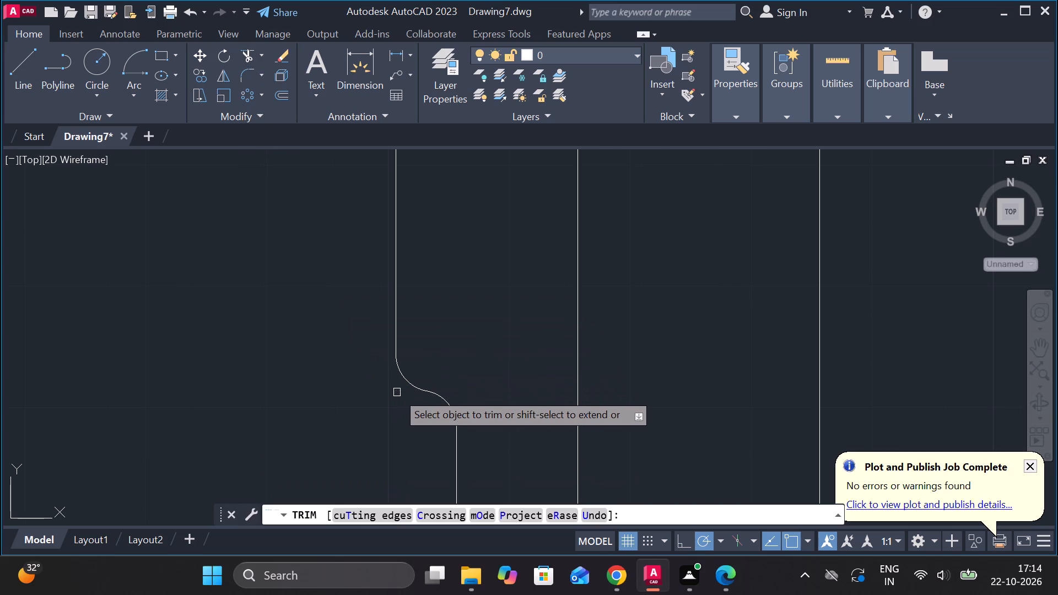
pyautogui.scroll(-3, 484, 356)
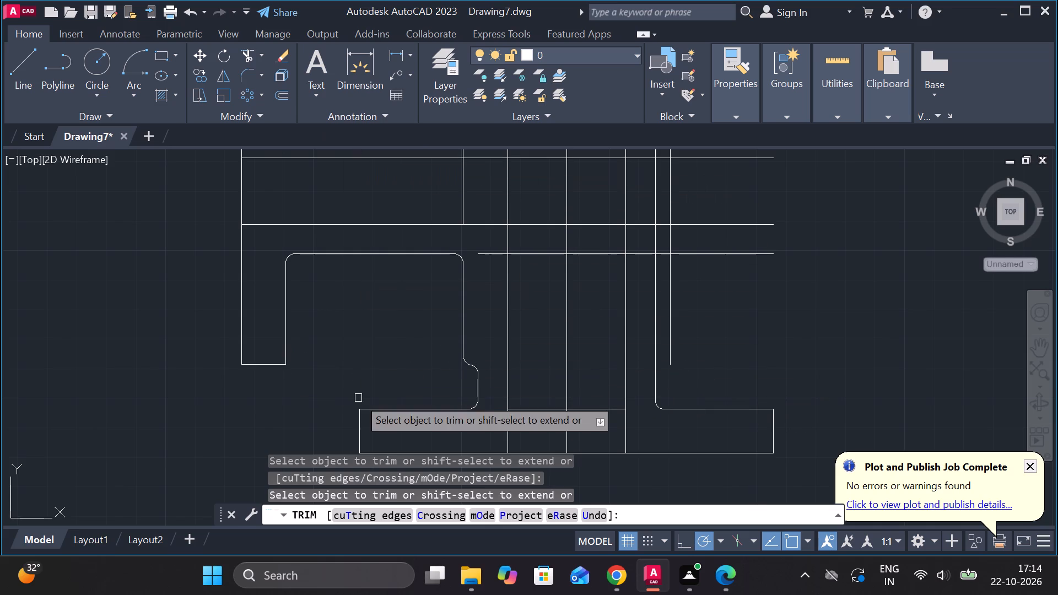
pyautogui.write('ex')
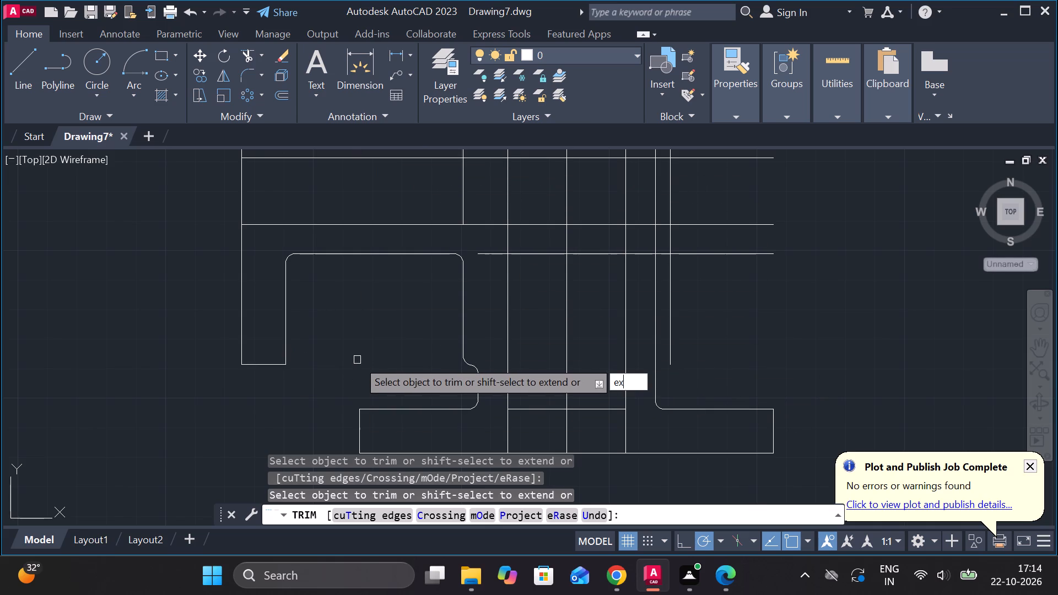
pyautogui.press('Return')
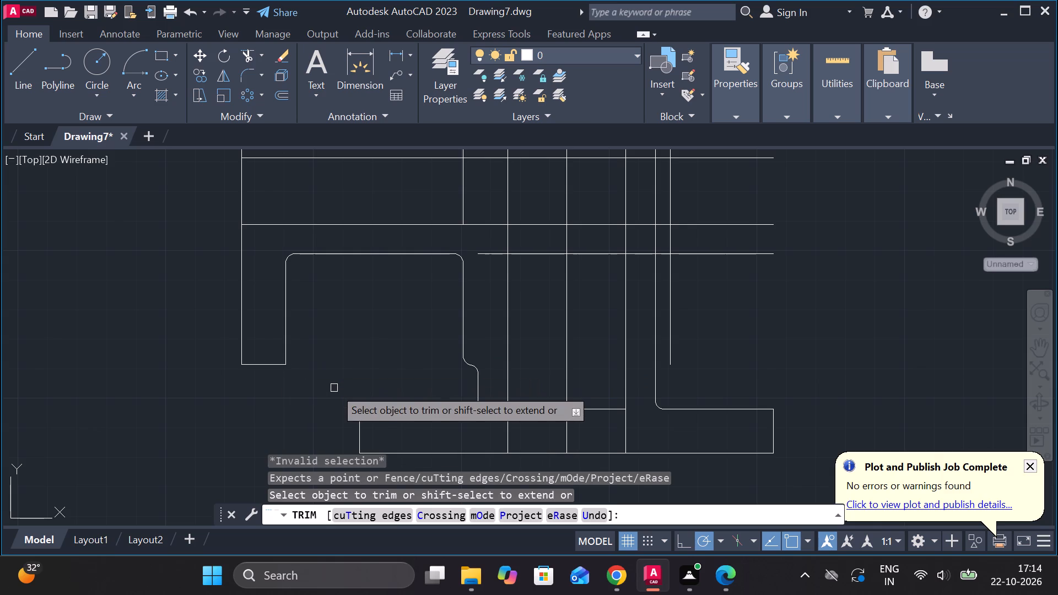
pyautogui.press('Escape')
# Extend the left leg's bottom line across the part to the vertical 35 right of centre.
pyautogui.write('ex')
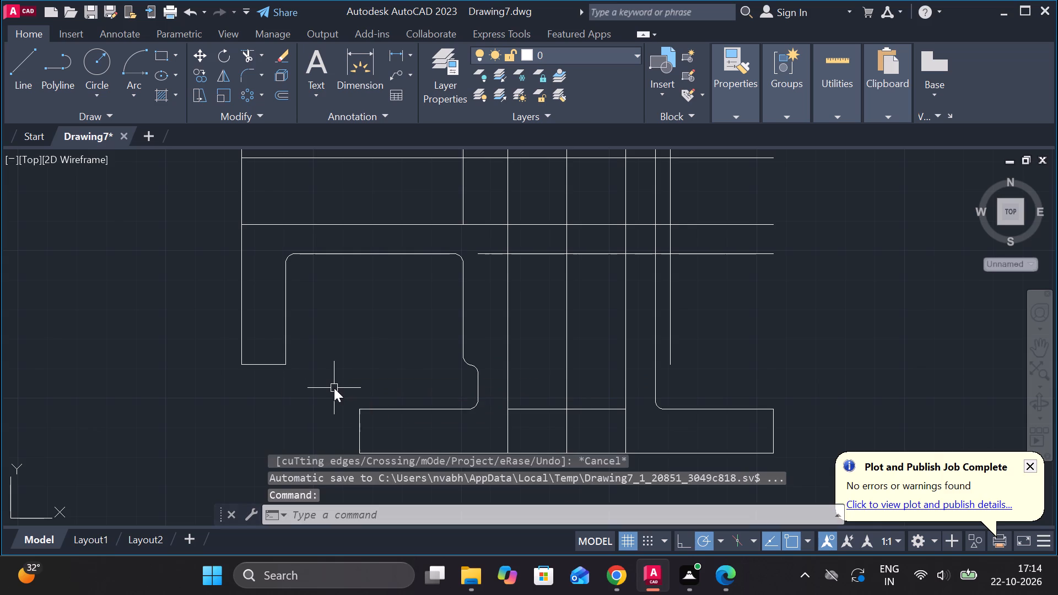
pyautogui.press('Return')
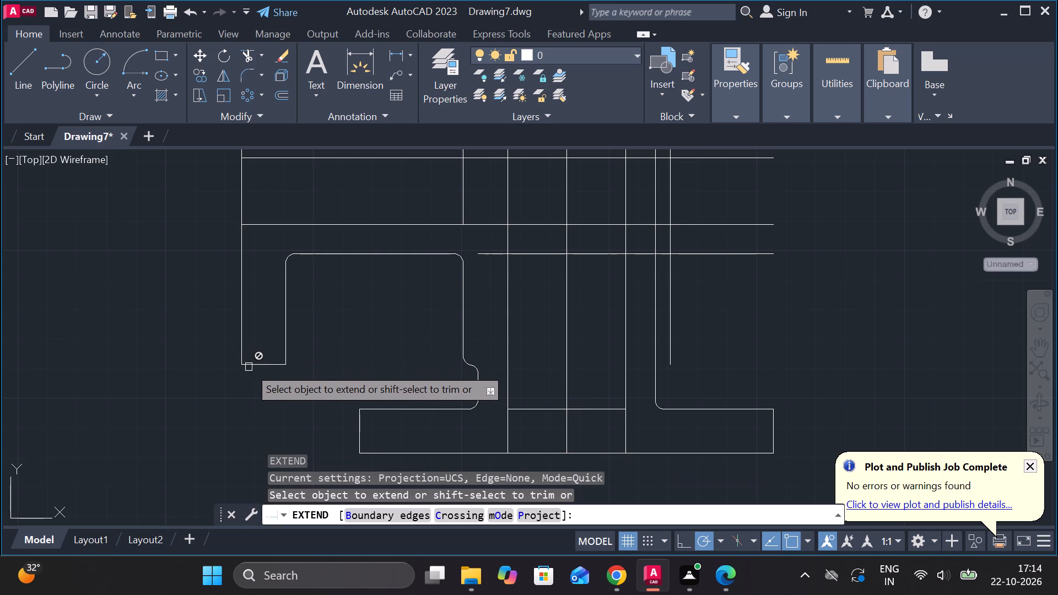
pyautogui.click(275, 361)
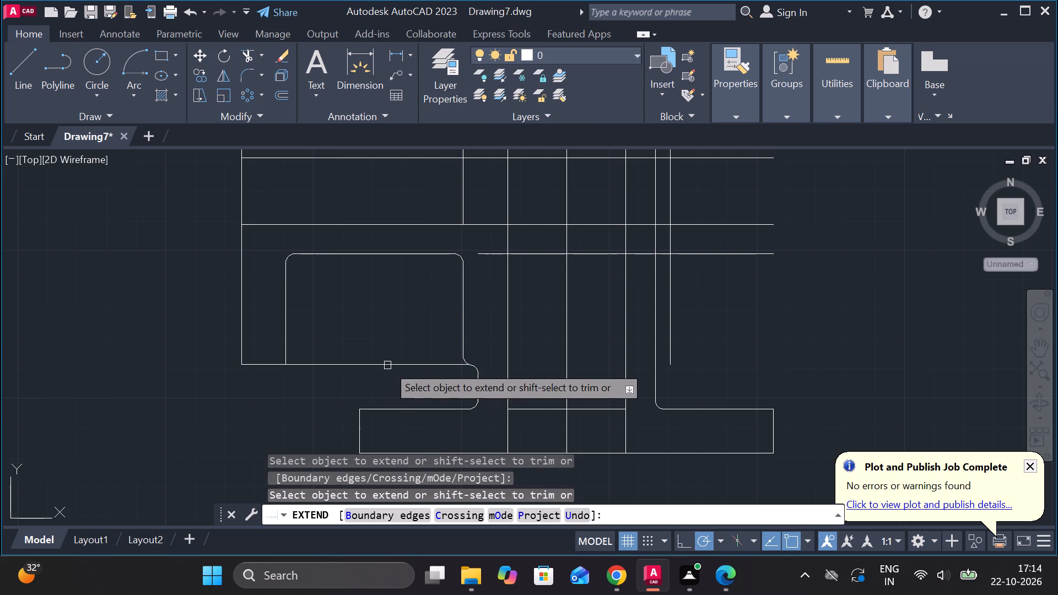
pyautogui.click(431, 363)
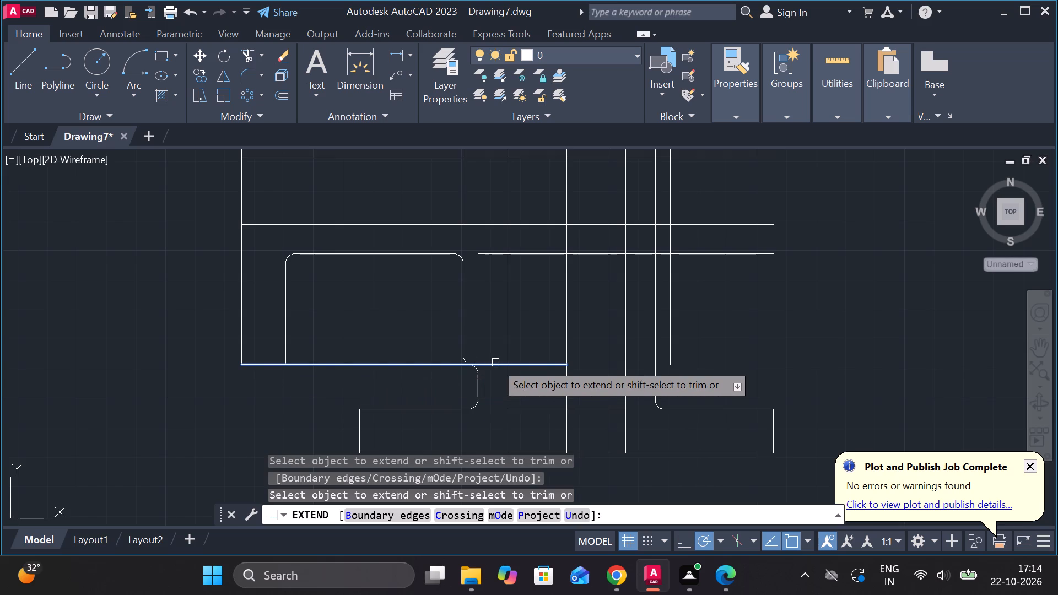
pyautogui.click(495, 363)
pyautogui.click(516, 365)
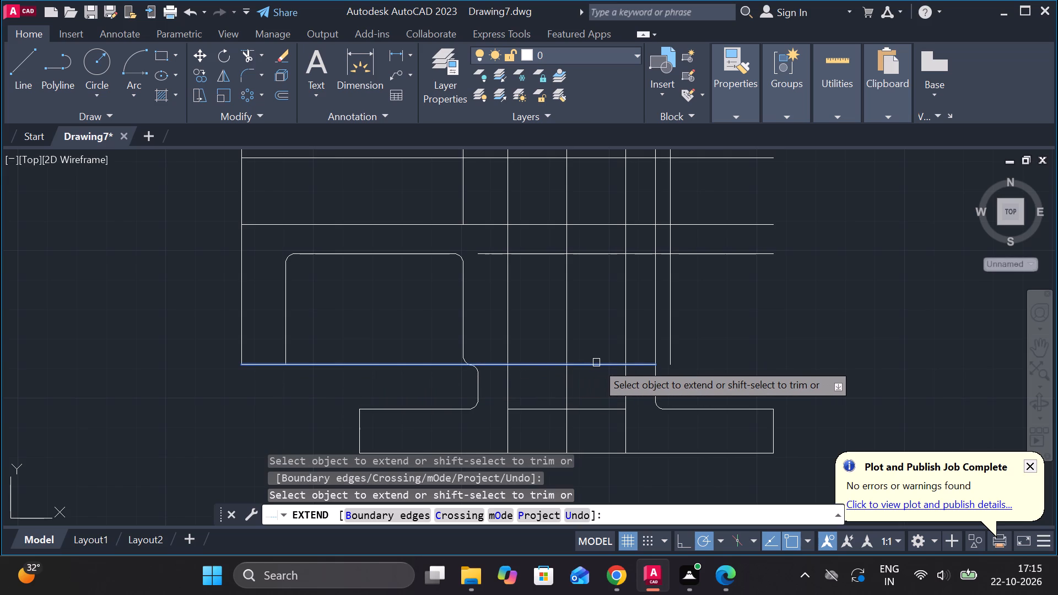
pyautogui.click(596, 363)
pyautogui.click(639, 360)
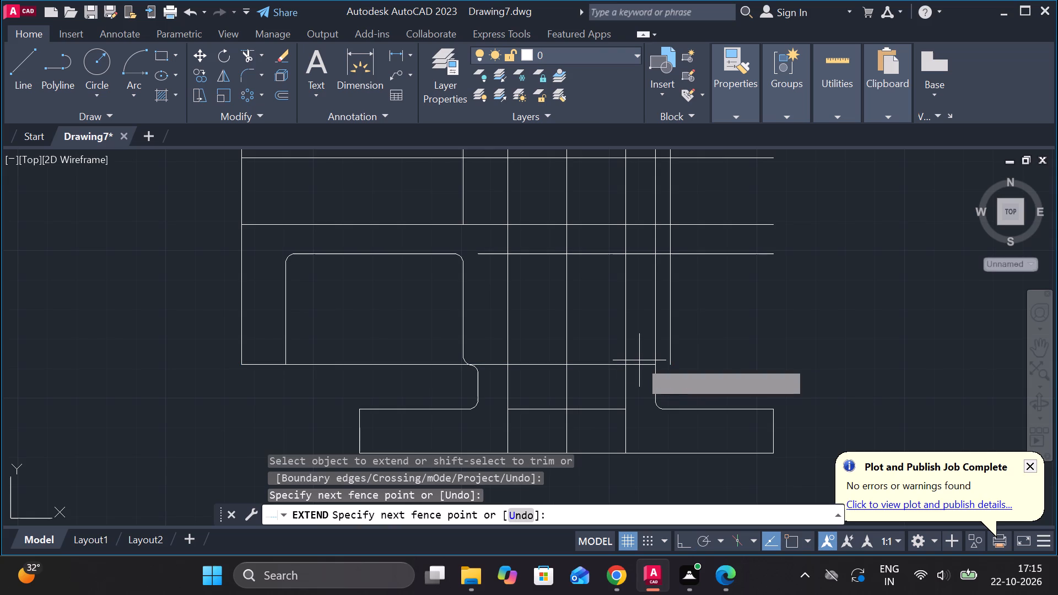
pyautogui.click(641, 366)
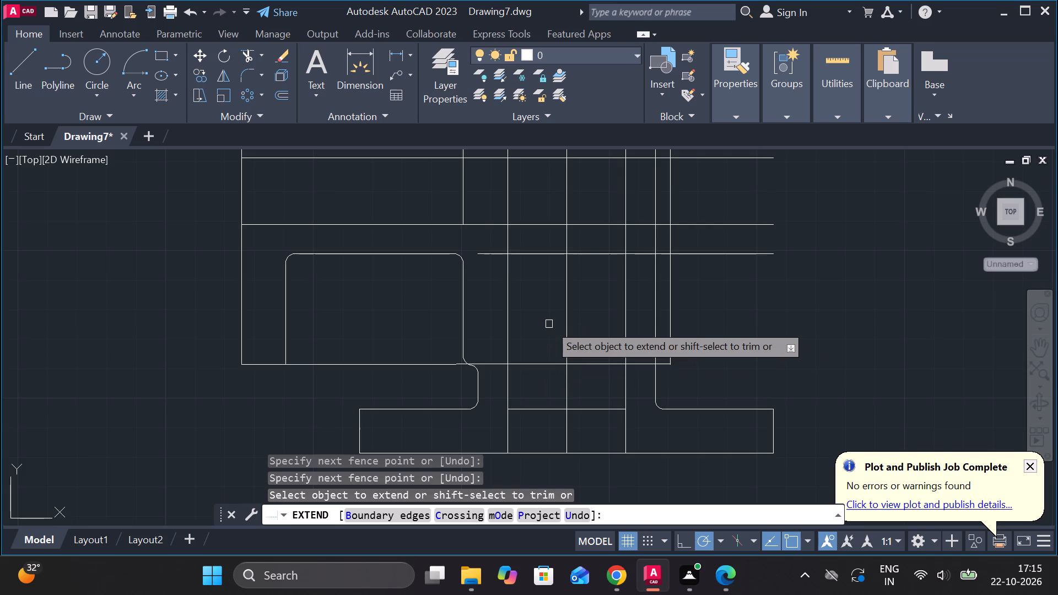
# Extend the vertical 30 left of centre down to the base's bottom edge, and it and the 35 left vertical up to the horizontal above the rounded opening.
pyautogui.scroll(-3, 549, 324)
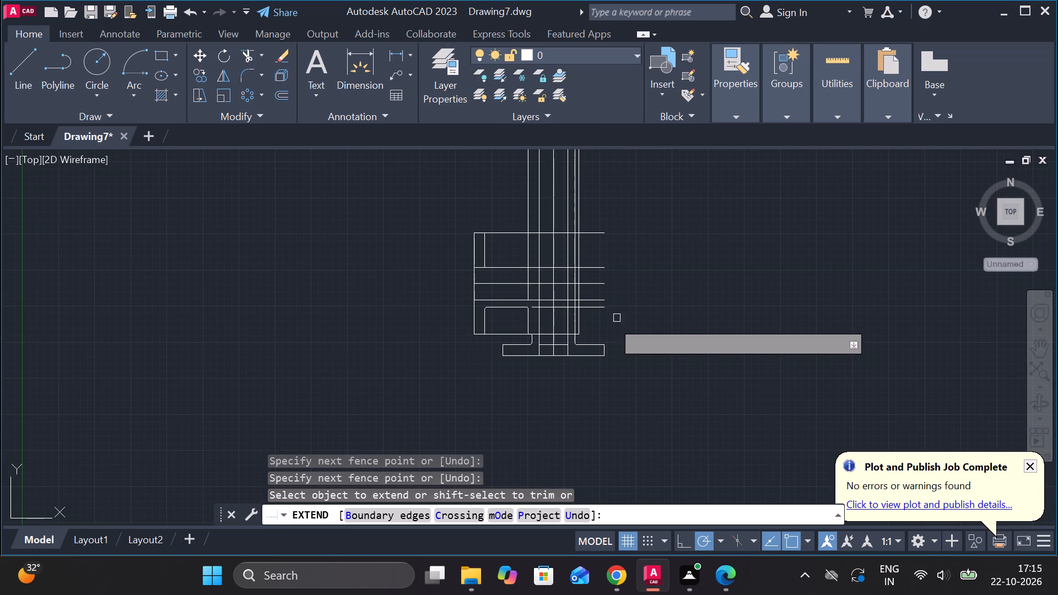
pyautogui.scroll(3, 524, 333)
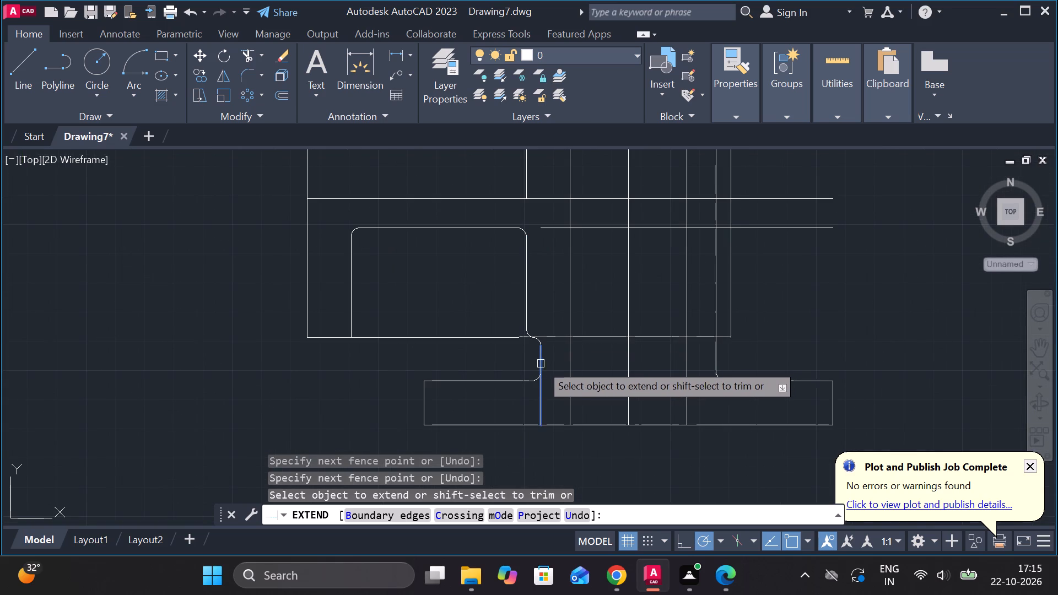
pyautogui.click(540, 364)
pyautogui.click(542, 351)
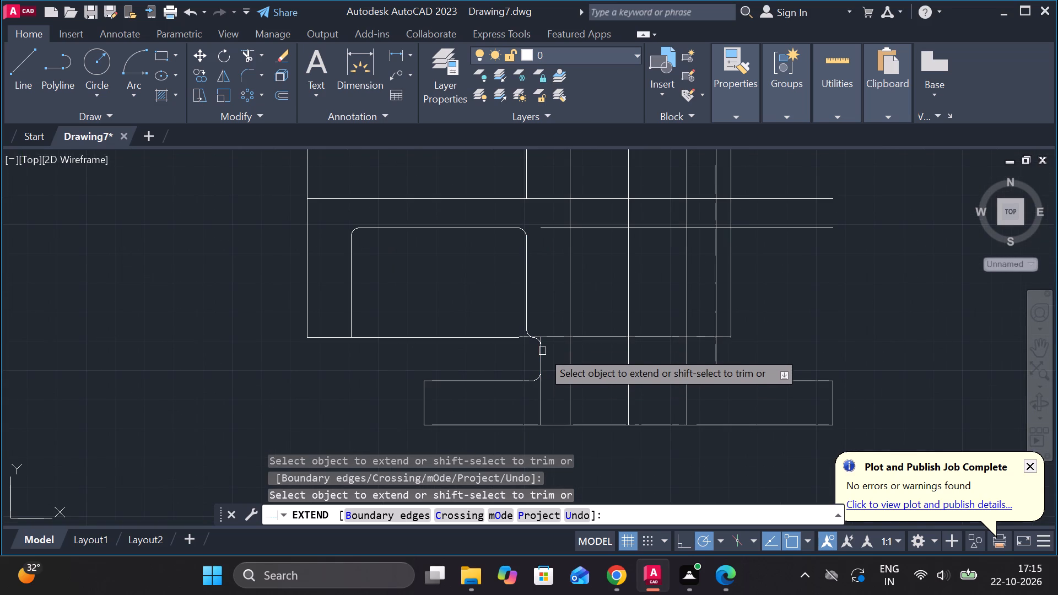
pyautogui.click(541, 360)
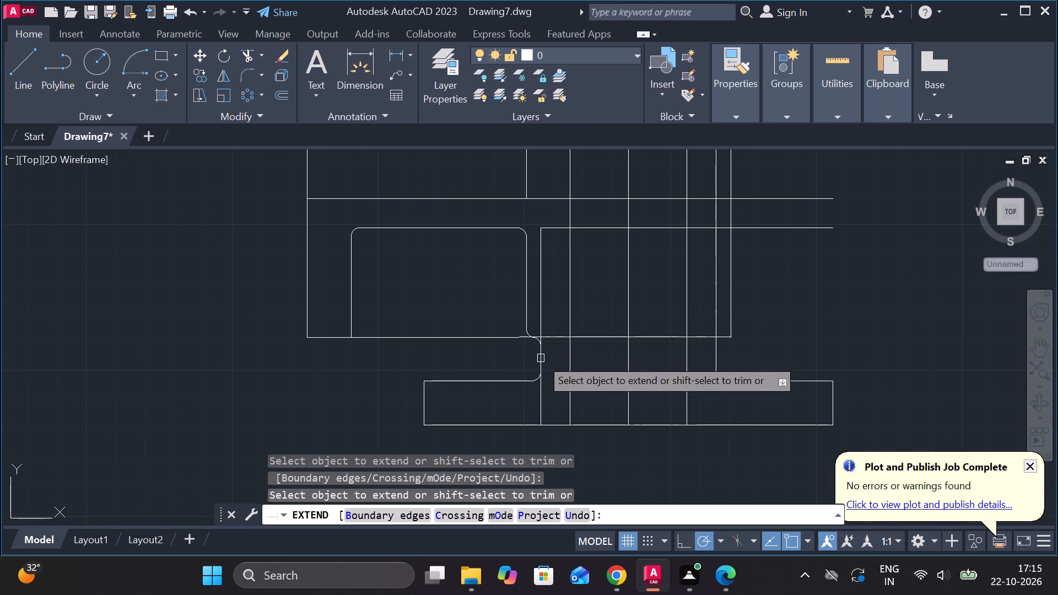
pyautogui.click(544, 301)
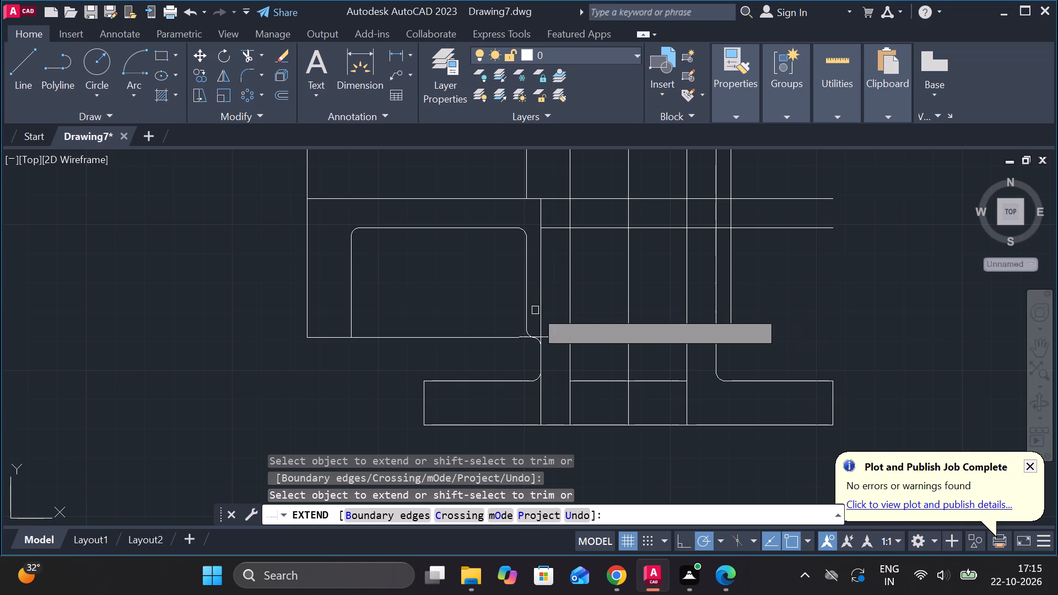
pyautogui.click(529, 282)
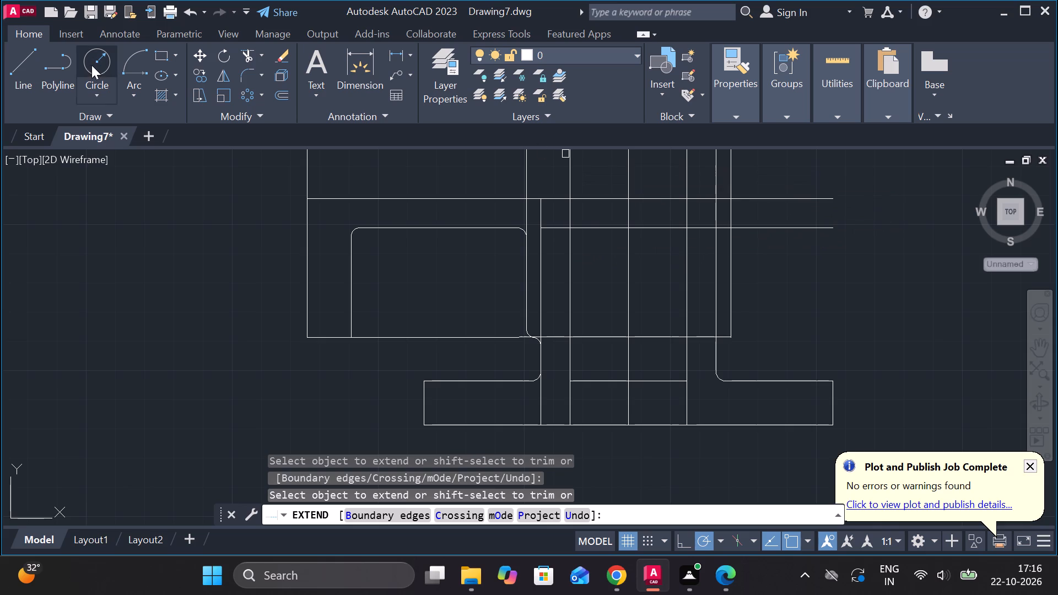
pyautogui.press('Escape')
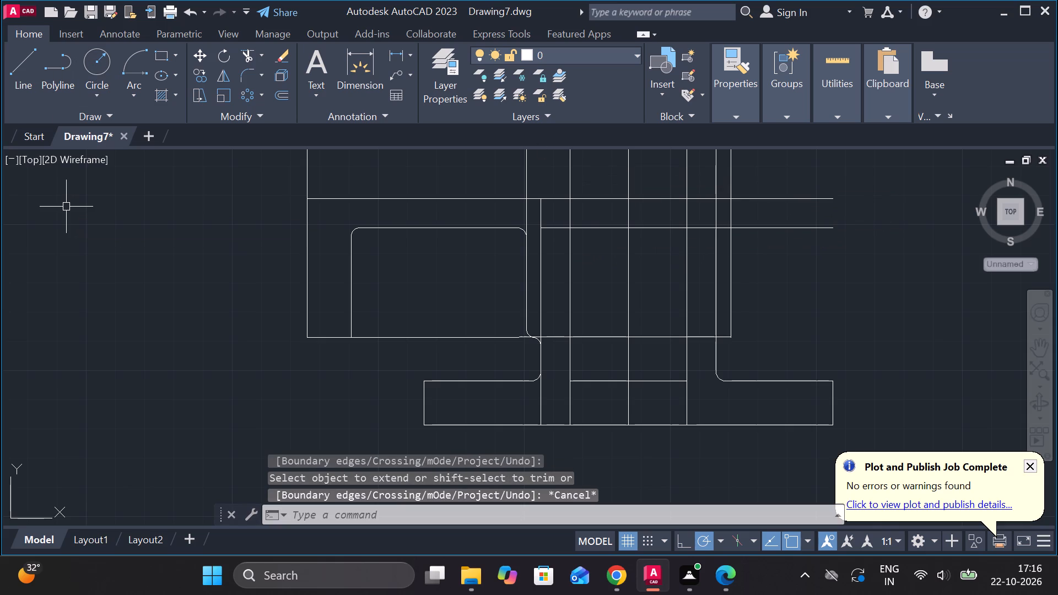
# Copy the horizontal line just above the rounded opening straight down by 40.
pyautogui.scroll(-2, 498, 180)
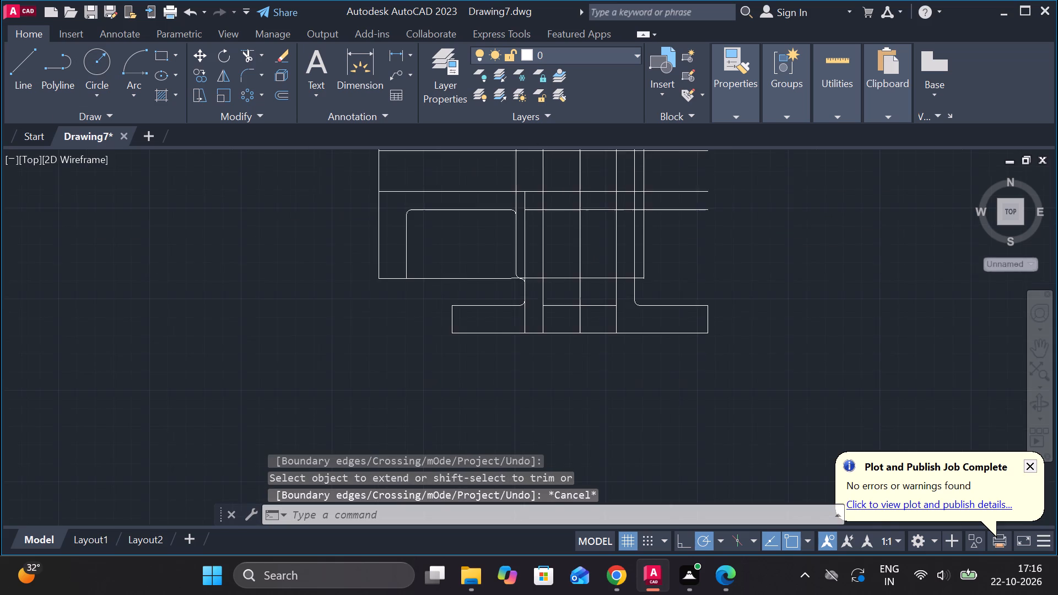
pyautogui.scroll(2, 555, 156)
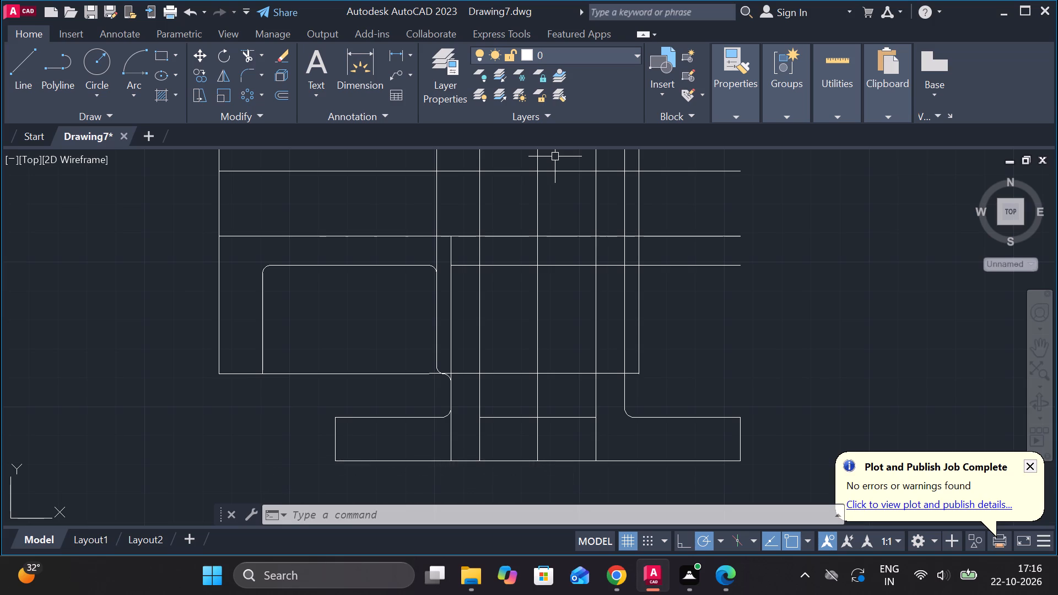
pyautogui.click(517, 233)
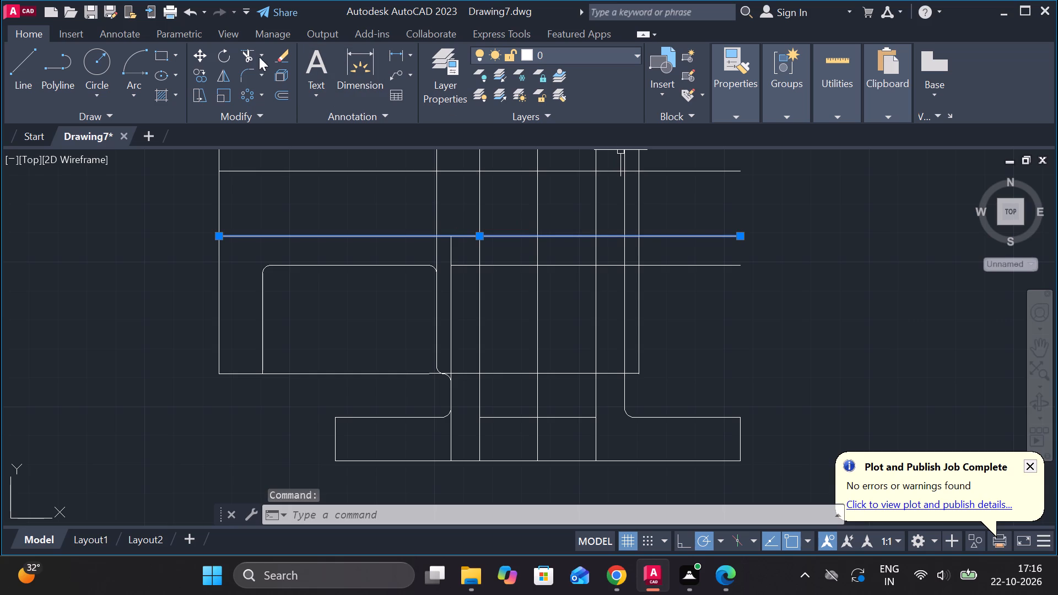
pyautogui.click(204, 69)
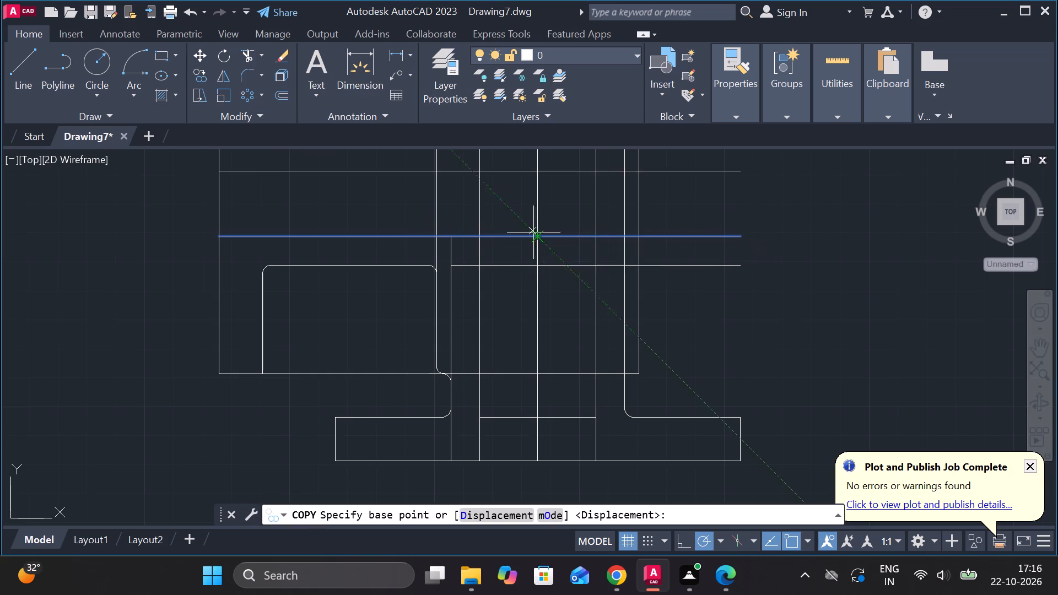
pyautogui.click(541, 237)
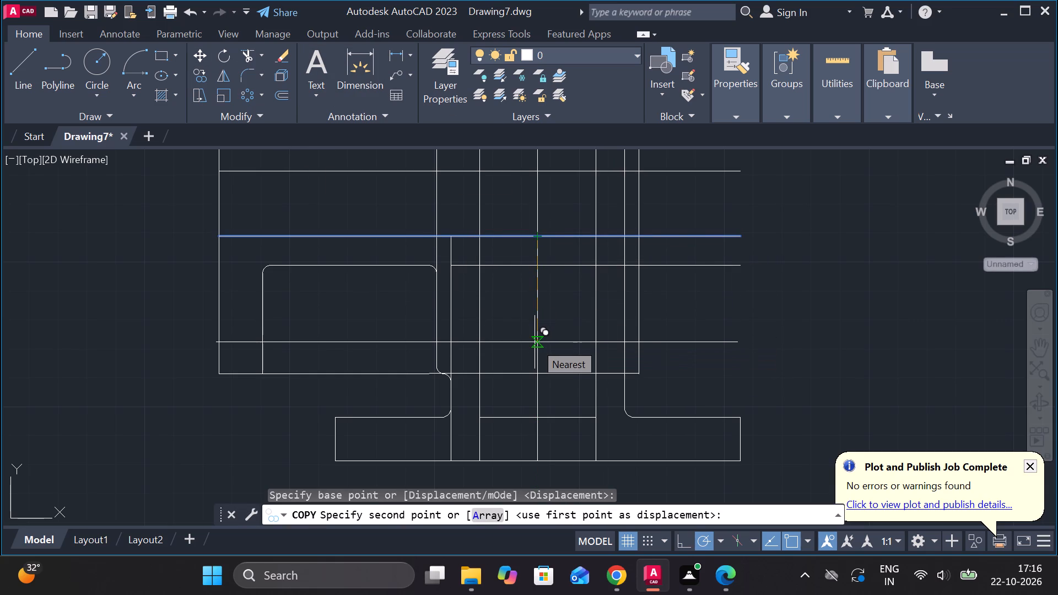
pyautogui.write('40')
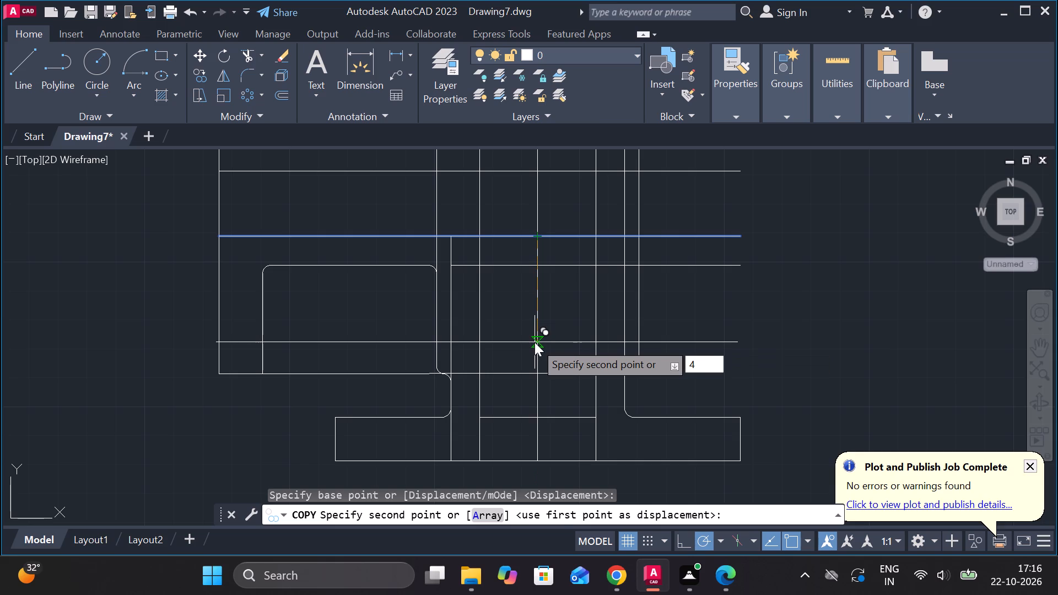
pyautogui.press('Return')
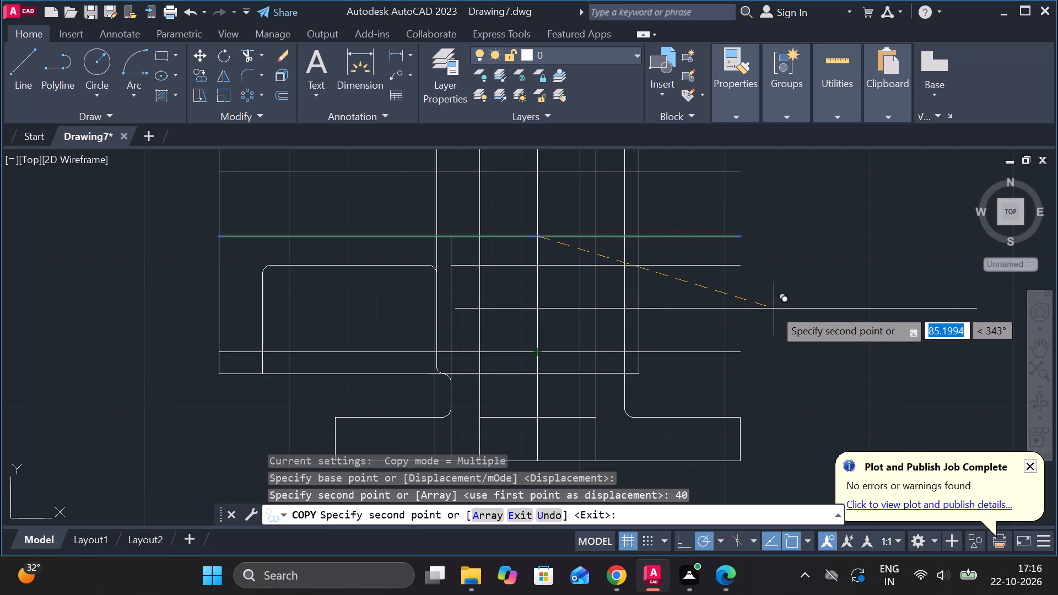
pyautogui.press('Escape')
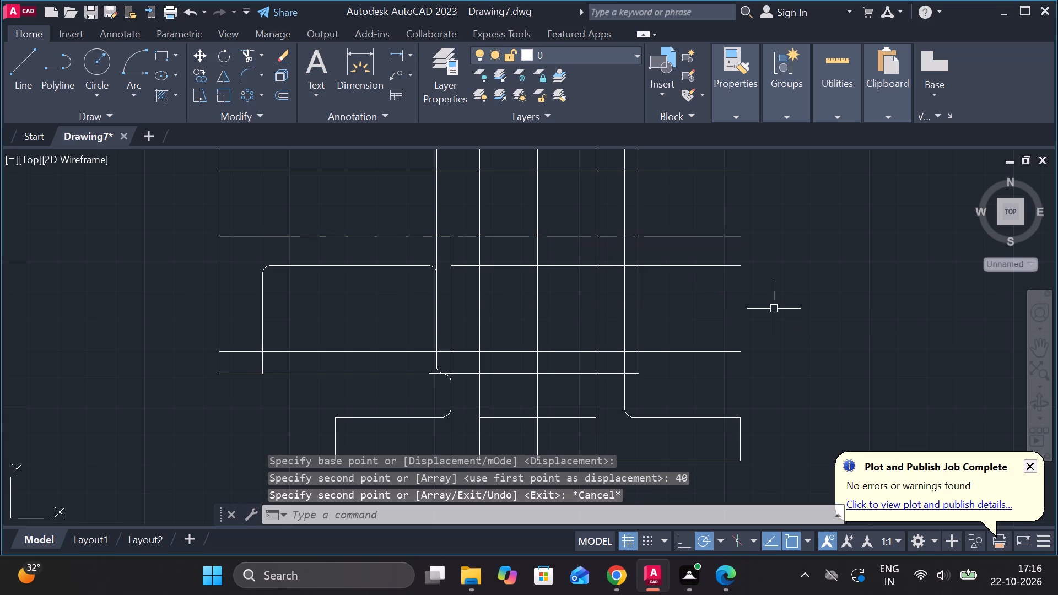
# Copy the new horizontal line straight down by 2.
pyautogui.click(540, 353)
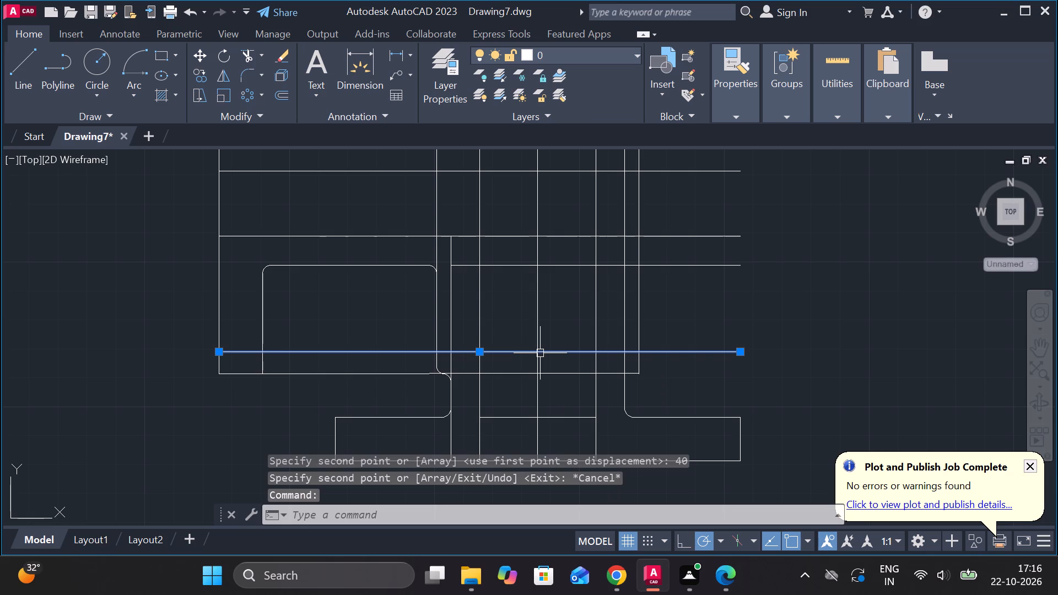
pyautogui.press('c')
pyautogui.press('o')
pyautogui.press('Return')
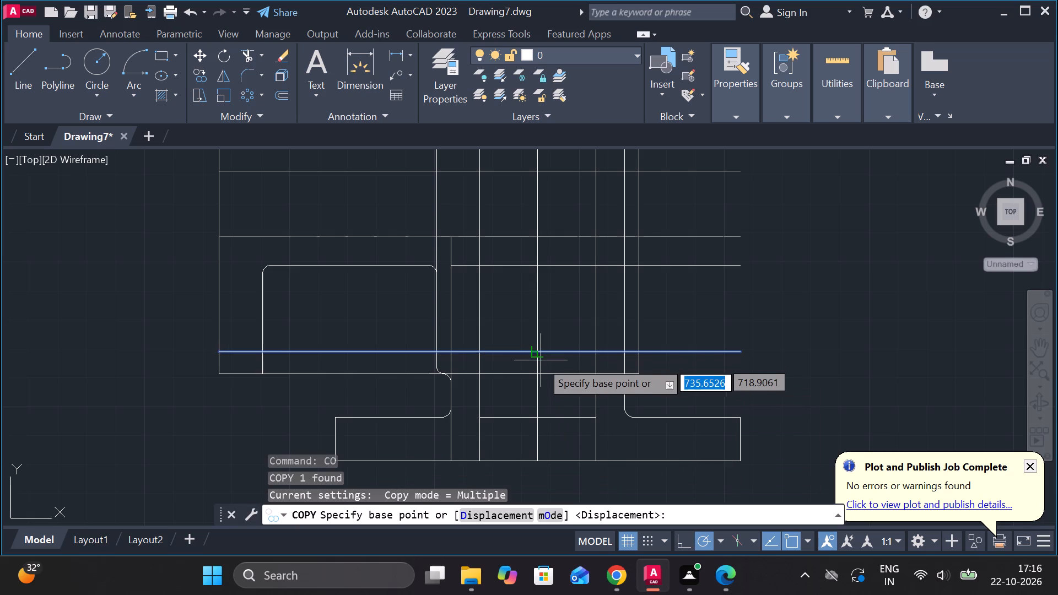
pyautogui.click(537, 353)
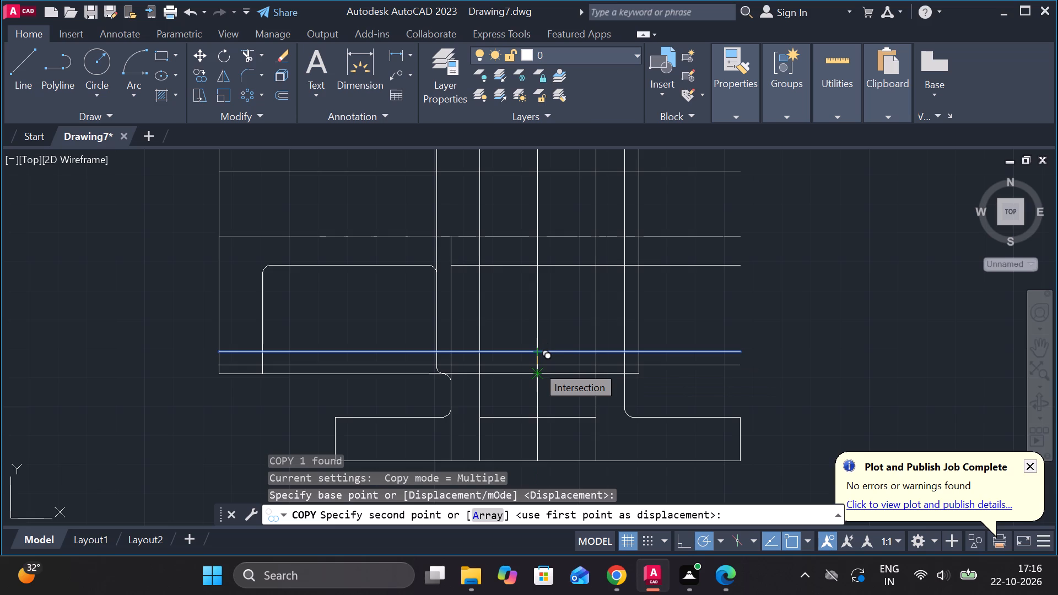
pyautogui.press('2')
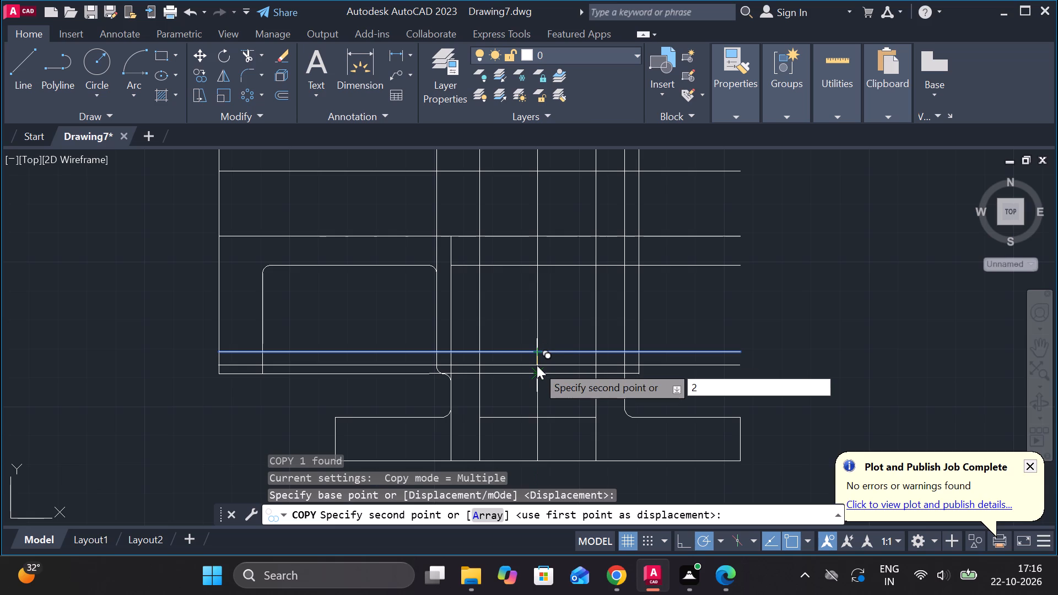
pyautogui.press('Return')
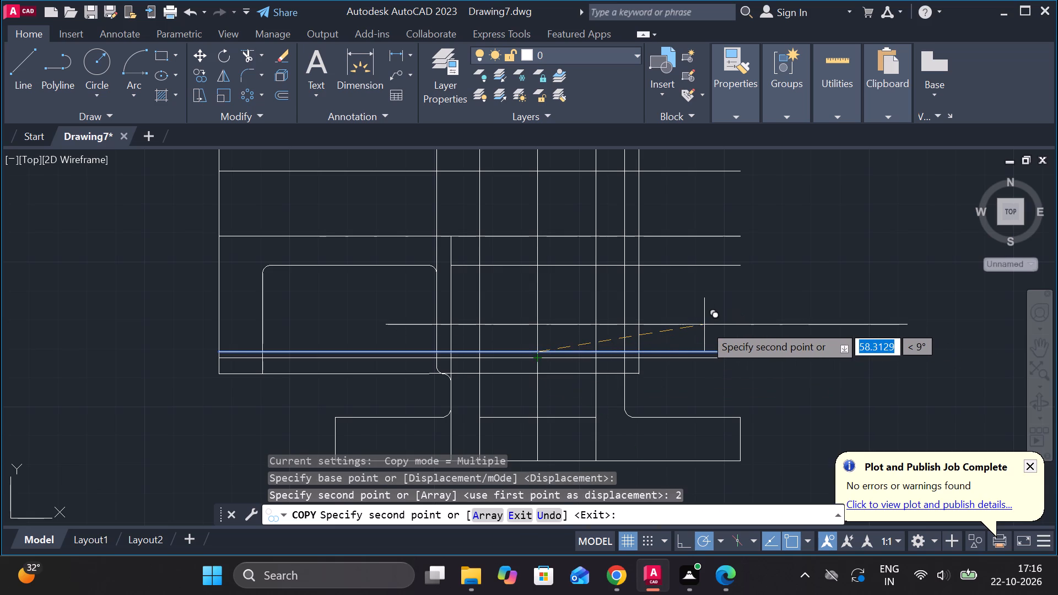
pyautogui.press('Escape')
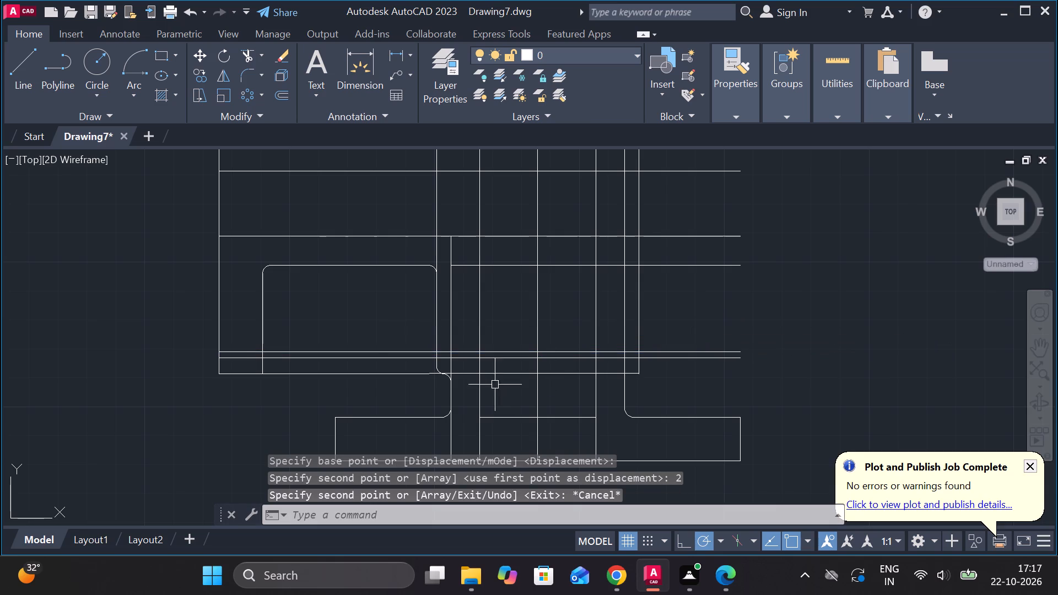
# Trim the left leg's bottom line from the rounded opening's left side to the vertical 20 right of centre.
pyautogui.click(241, 54)
pyautogui.click(344, 375)
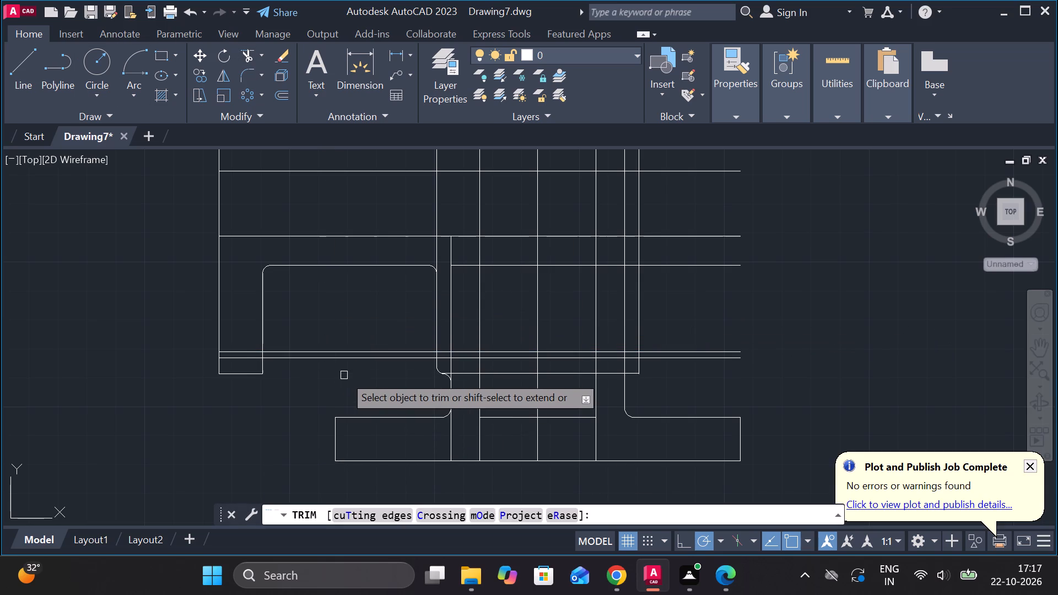
pyautogui.scroll(3, 474, 368)
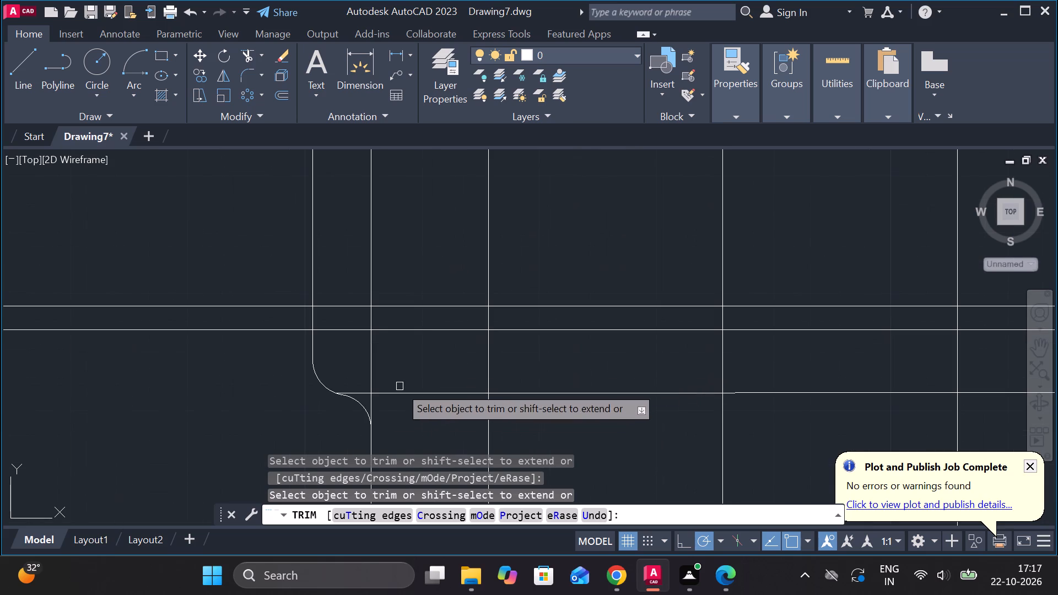
pyautogui.click(362, 390)
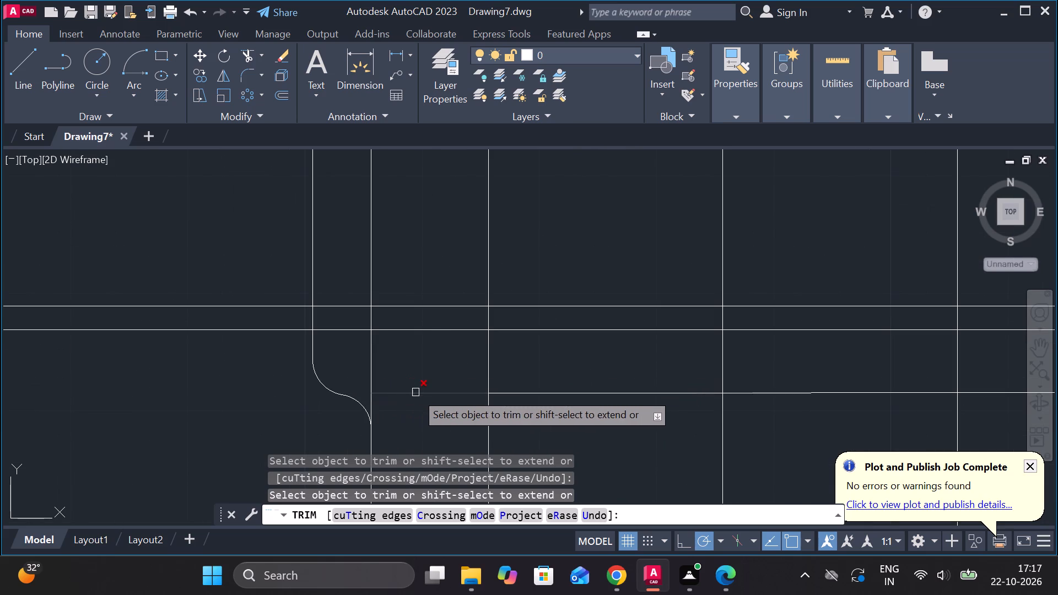
pyautogui.click(415, 392)
pyautogui.click(567, 394)
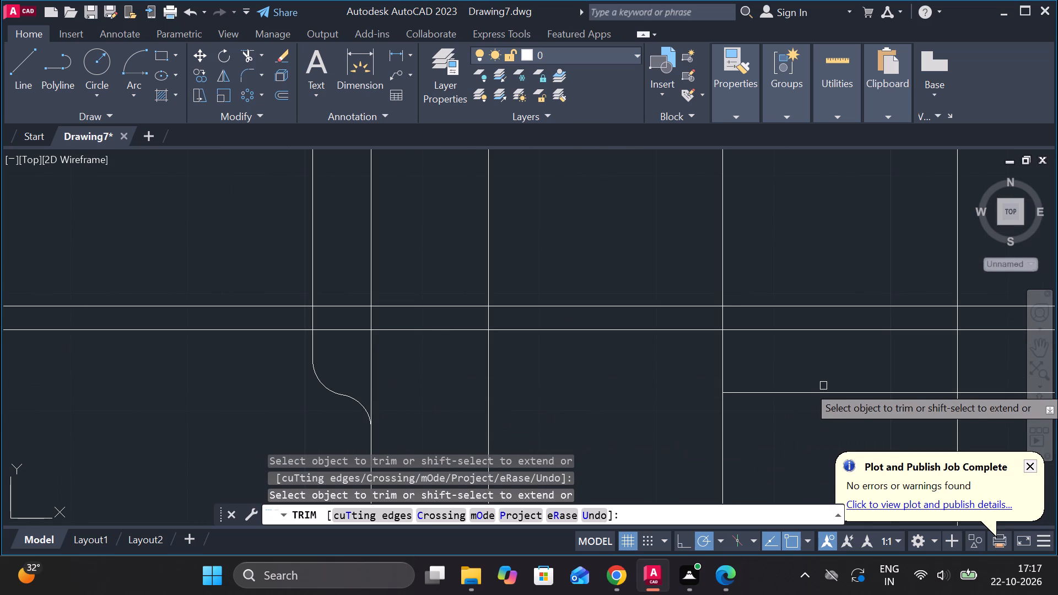
pyautogui.click(825, 389)
# Trim the lower of the two closely spaced horizontals from the left edge to the vertical 20 left of centre.
pyautogui.scroll(-3, 825, 389)
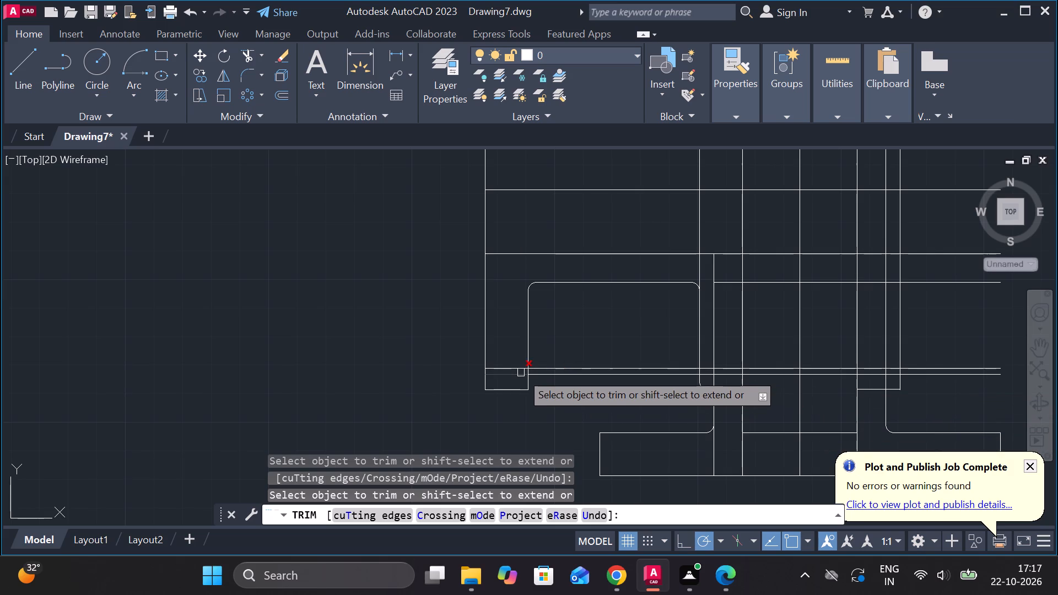
pyautogui.click(521, 372)
pyautogui.click(607, 376)
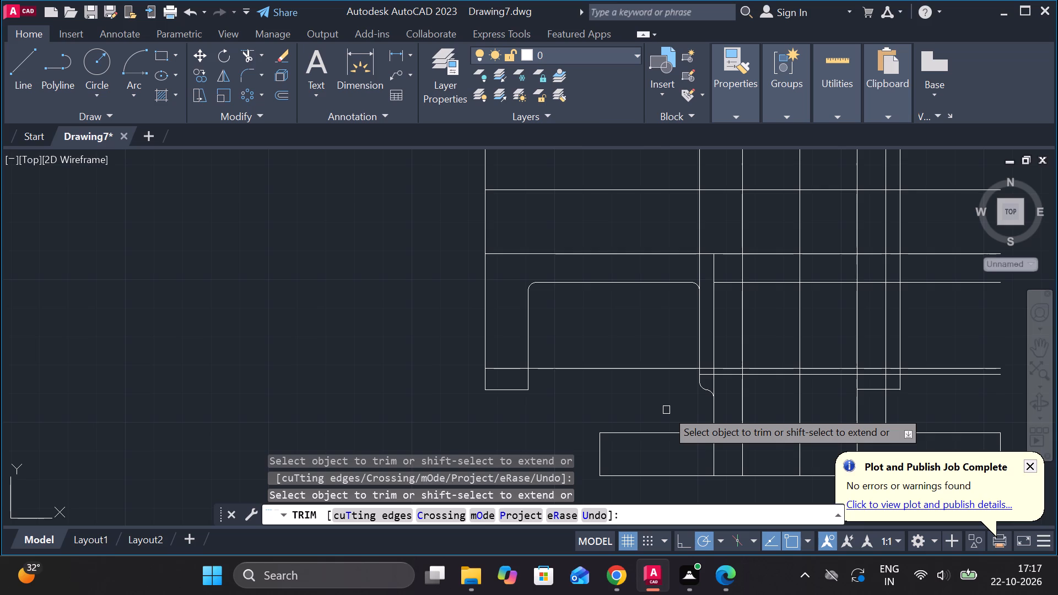
pyautogui.scroll(3, 723, 399)
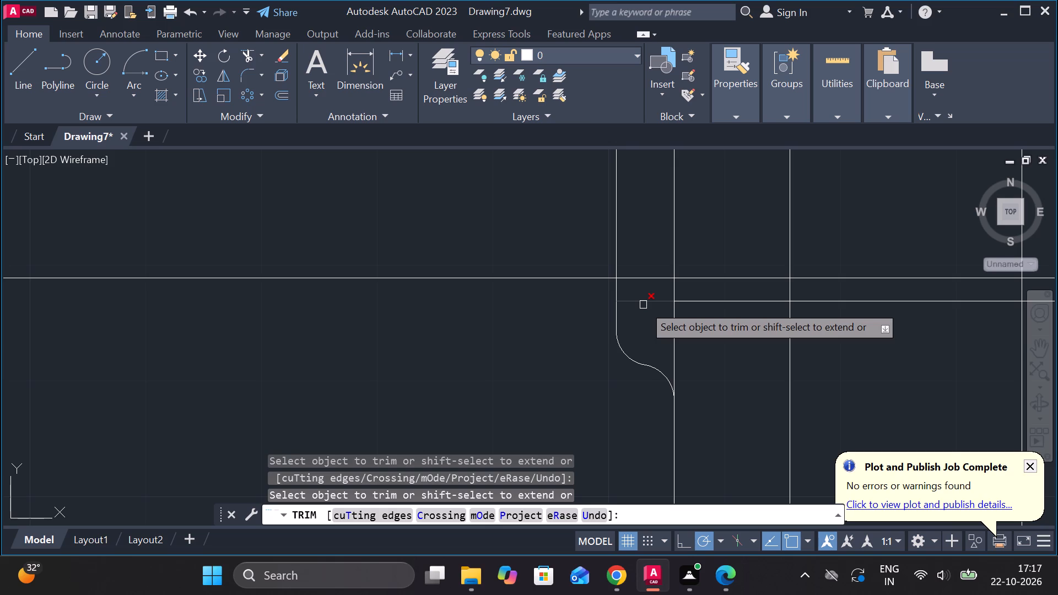
pyautogui.scroll(-3, 702, 323)
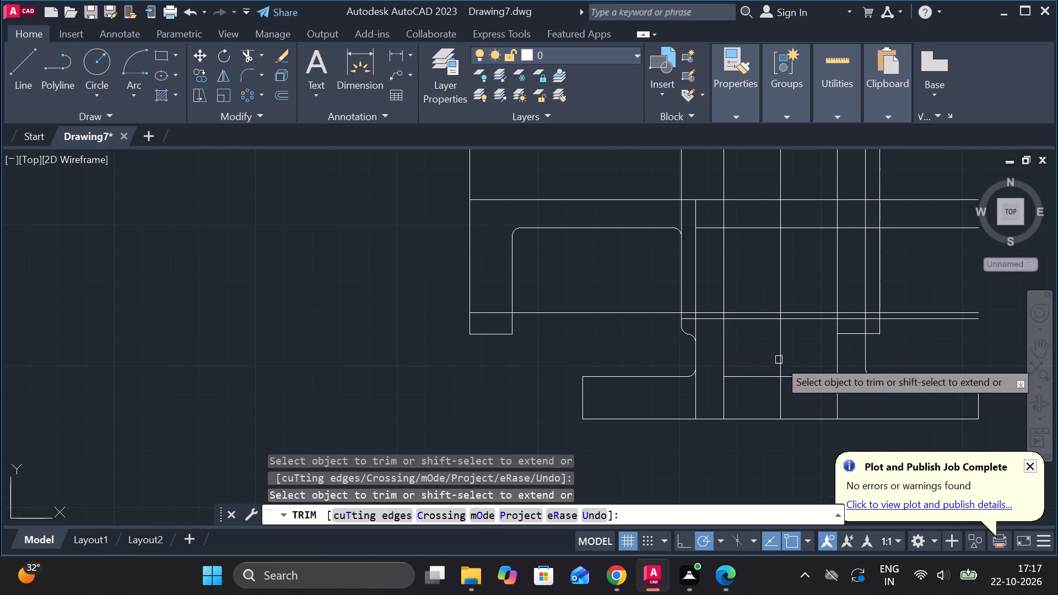
pyautogui.click(687, 319)
pyautogui.click(703, 319)
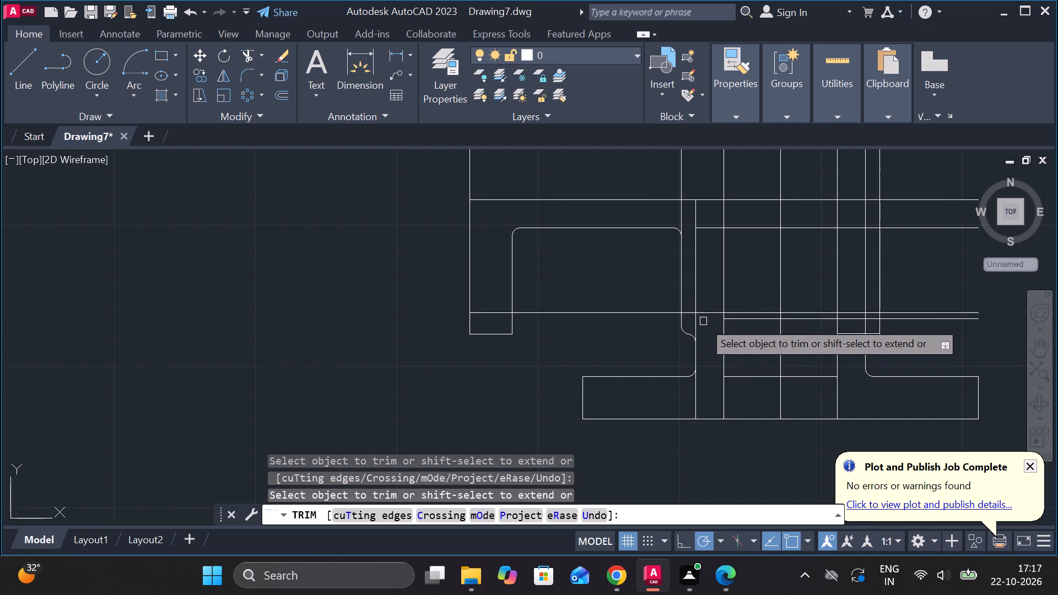
# Trim the base's top edge between the verticals 20 left and 20 right of centre.
pyautogui.click(806, 376)
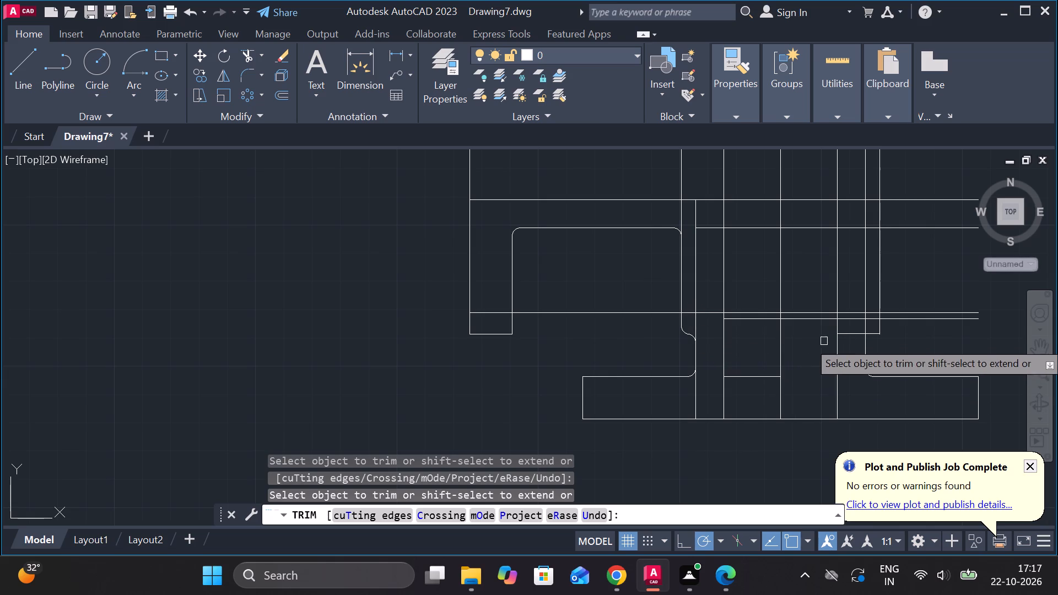
pyautogui.click(758, 380)
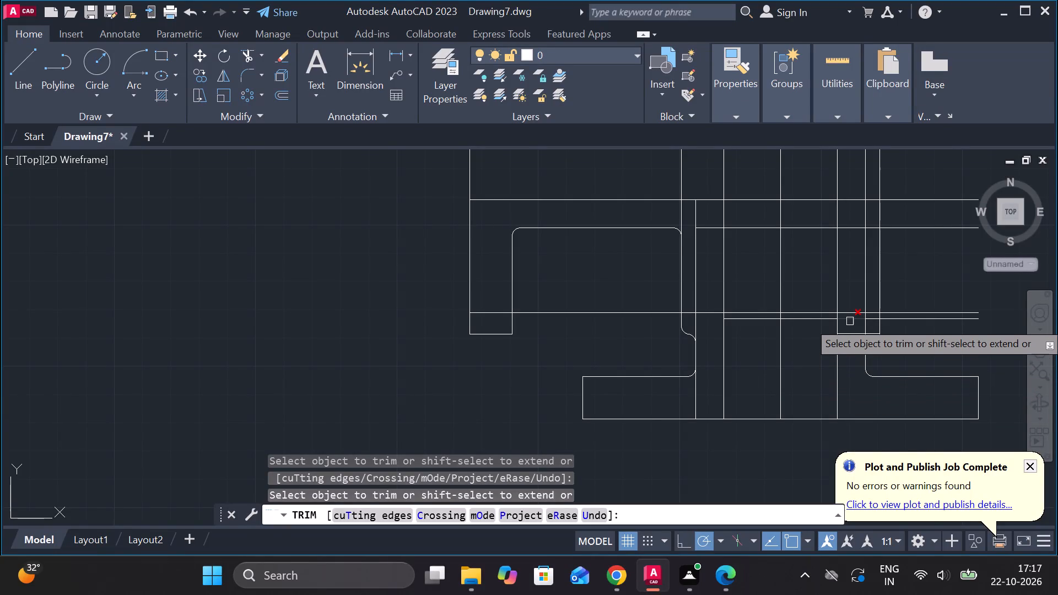
# Trim the lower of the two closely spaced horizontals beyond the vertical 20 right of centre.
pyautogui.click(850, 321)
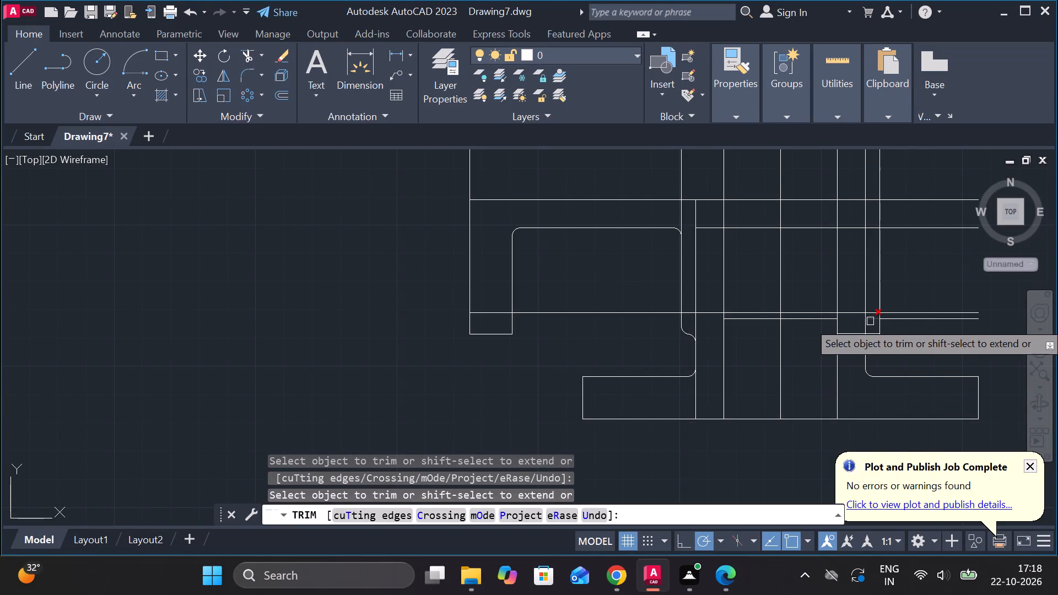
pyautogui.click(872, 321)
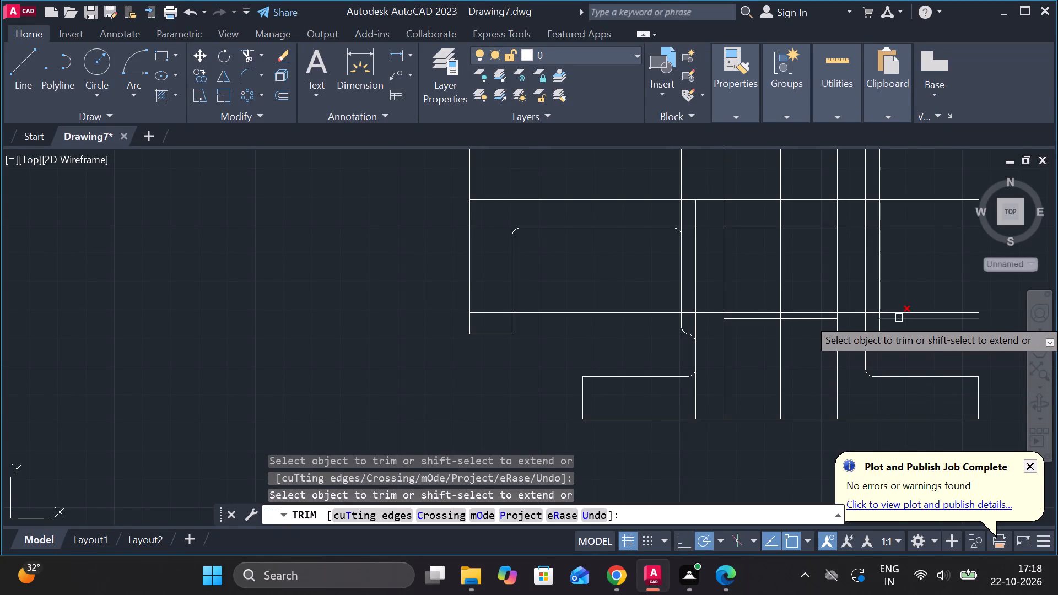
pyautogui.click(899, 318)
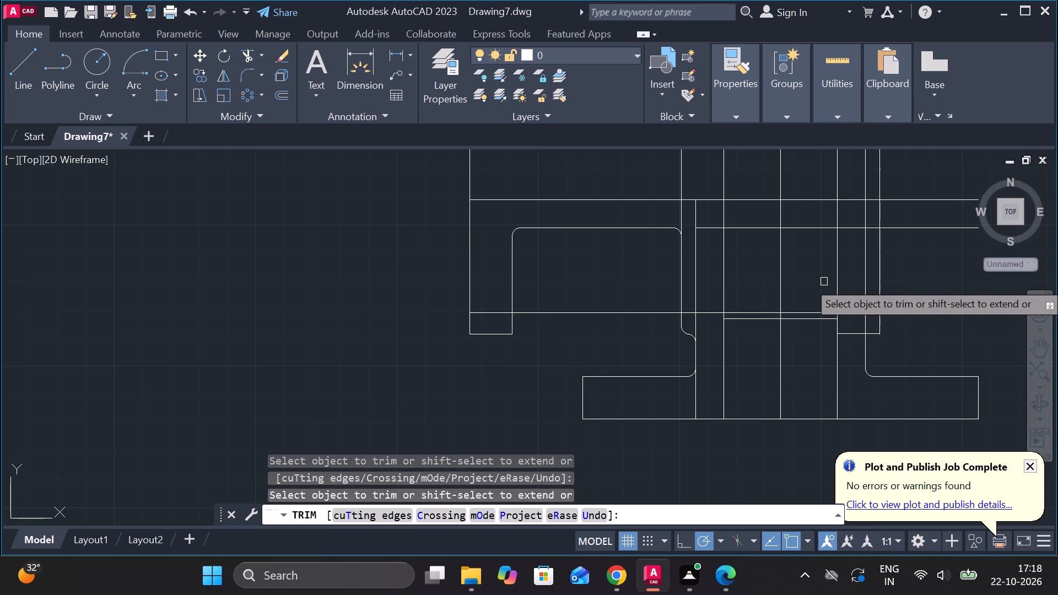
# Trim all six verticals between the two long horizontals directly above the rounded opening, leaving that band clear from the left edge.
pyautogui.scroll(1, 824, 282)
pyautogui.scroll(-2, 824, 282)
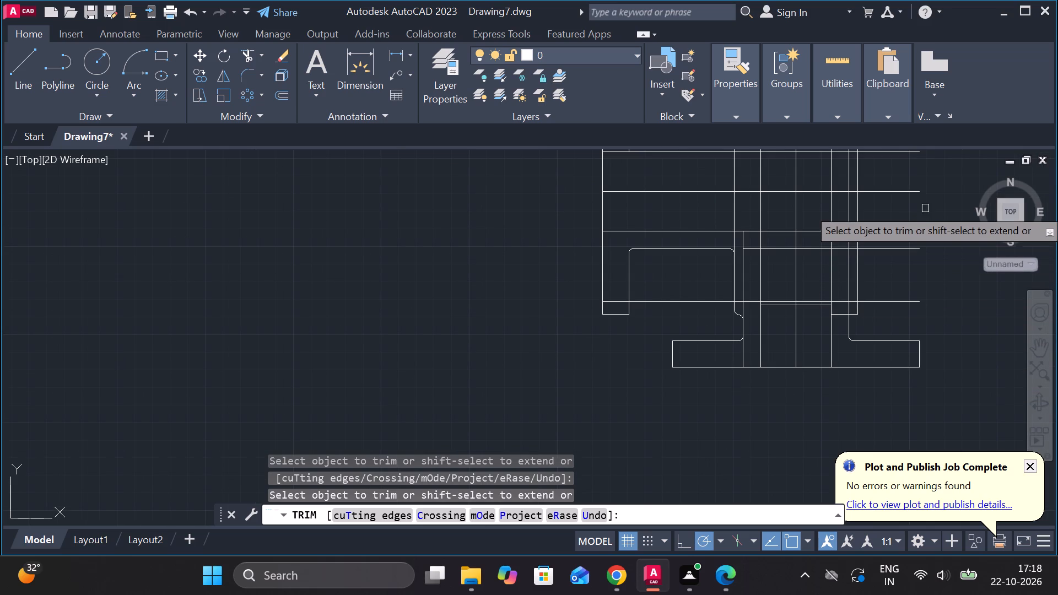
pyautogui.scroll(1, 936, 180)
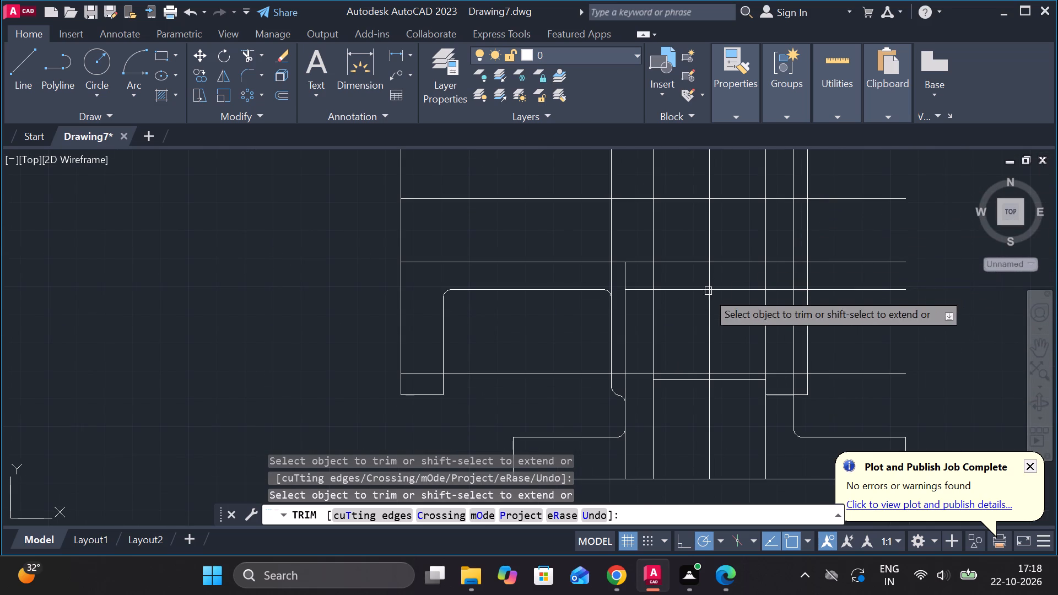
pyautogui.scroll(-2, 668, 249)
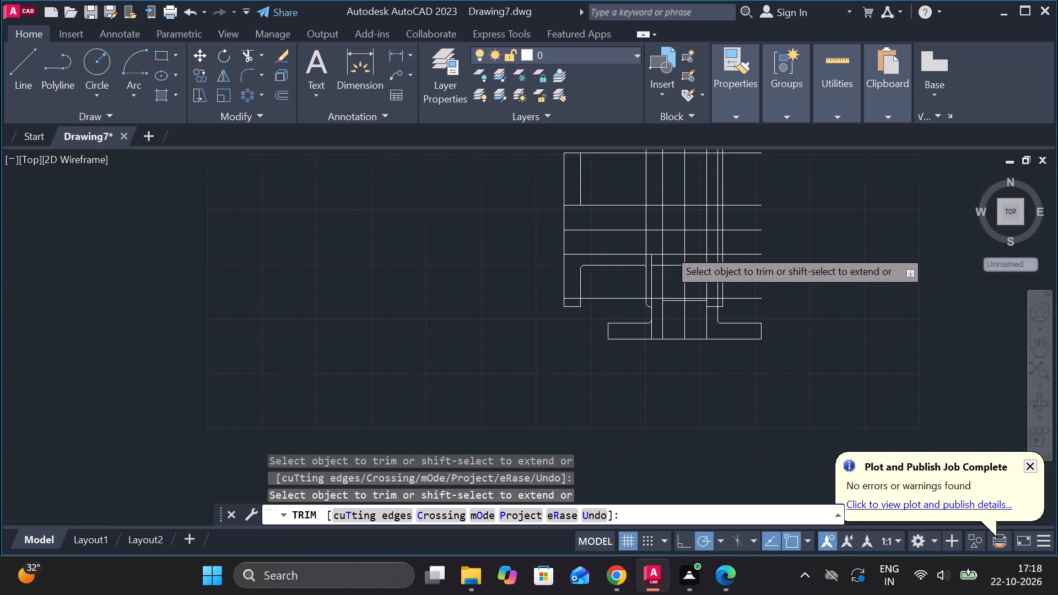
pyautogui.click(645, 242)
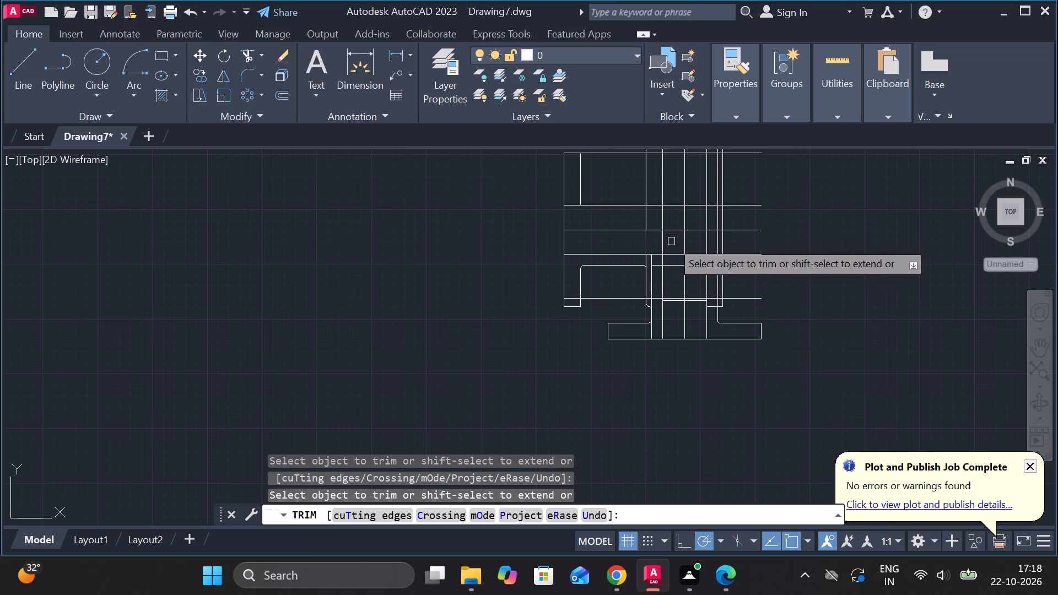
pyautogui.click(659, 241)
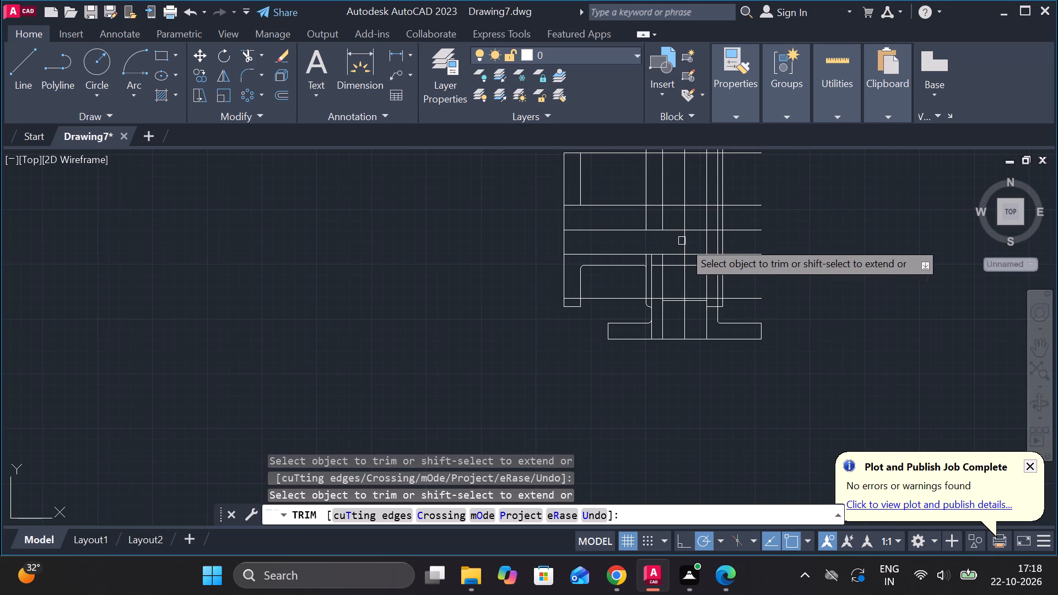
pyautogui.click(685, 242)
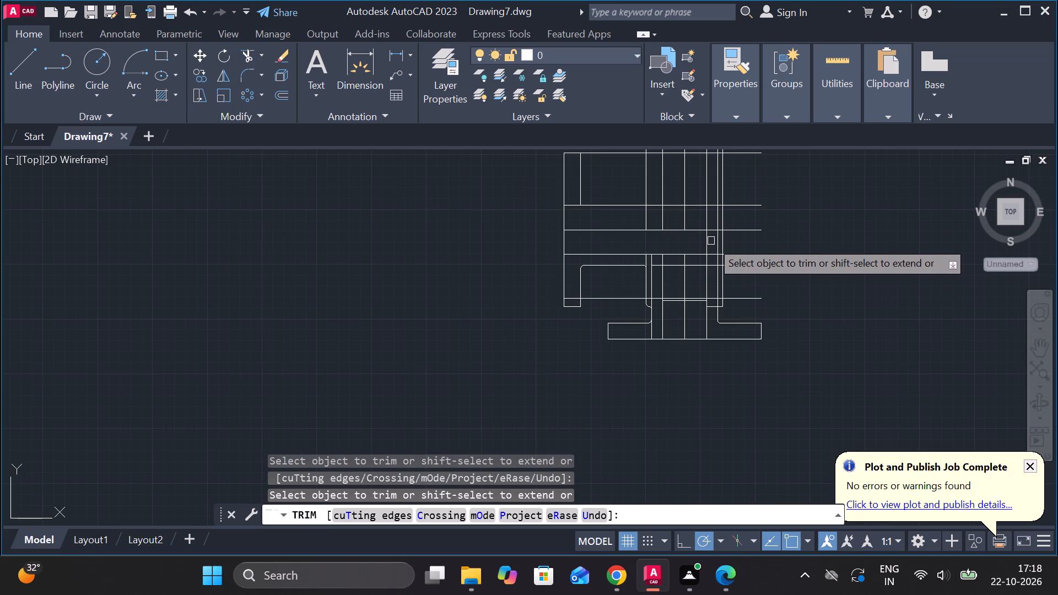
pyautogui.doubleClick(708, 242)
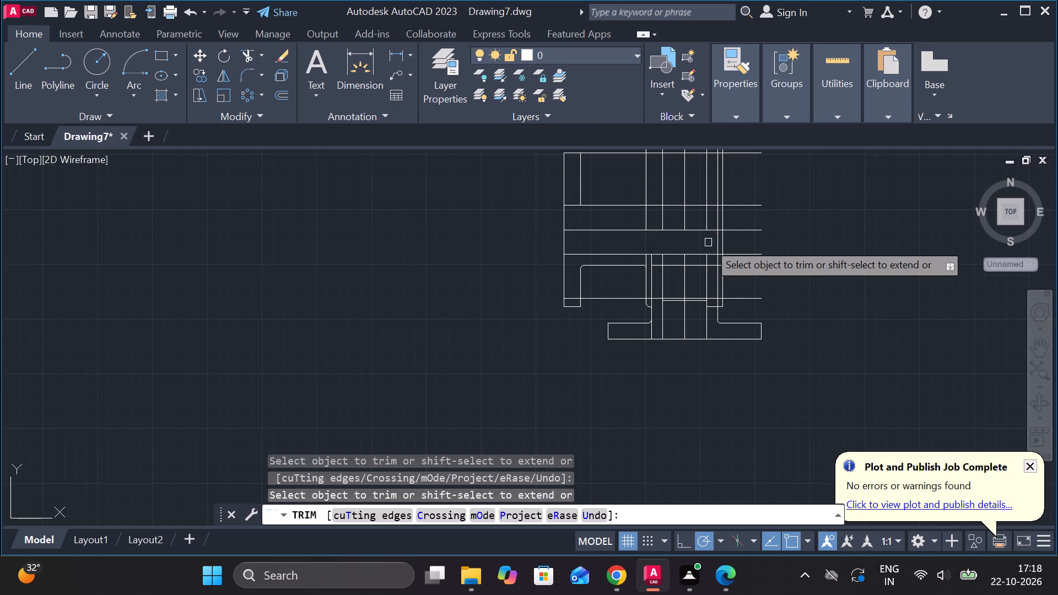
pyautogui.click(714, 242)
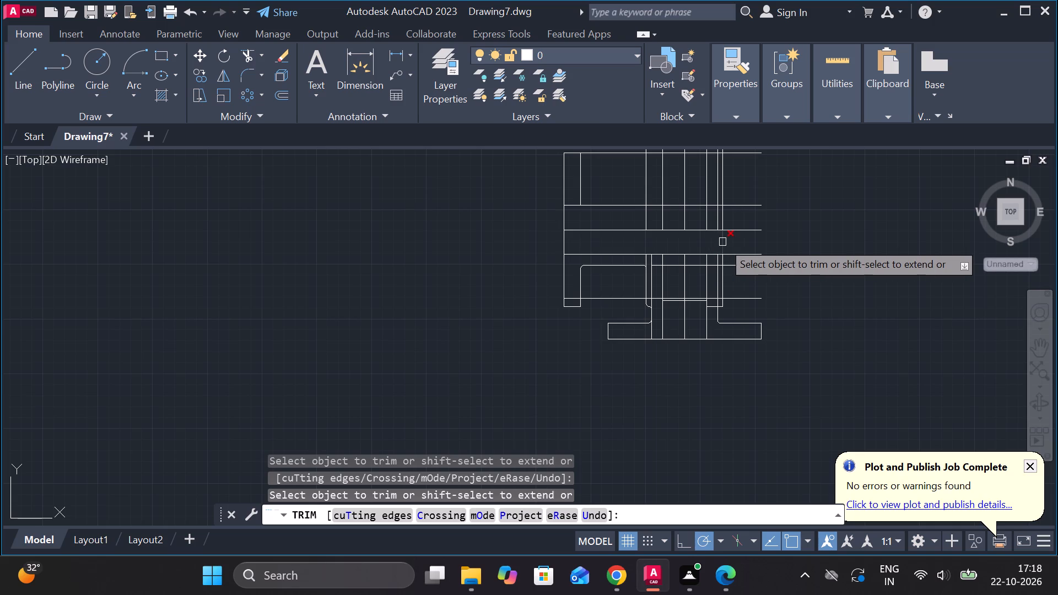
pyautogui.click(722, 242)
pyautogui.scroll(2, 697, 242)
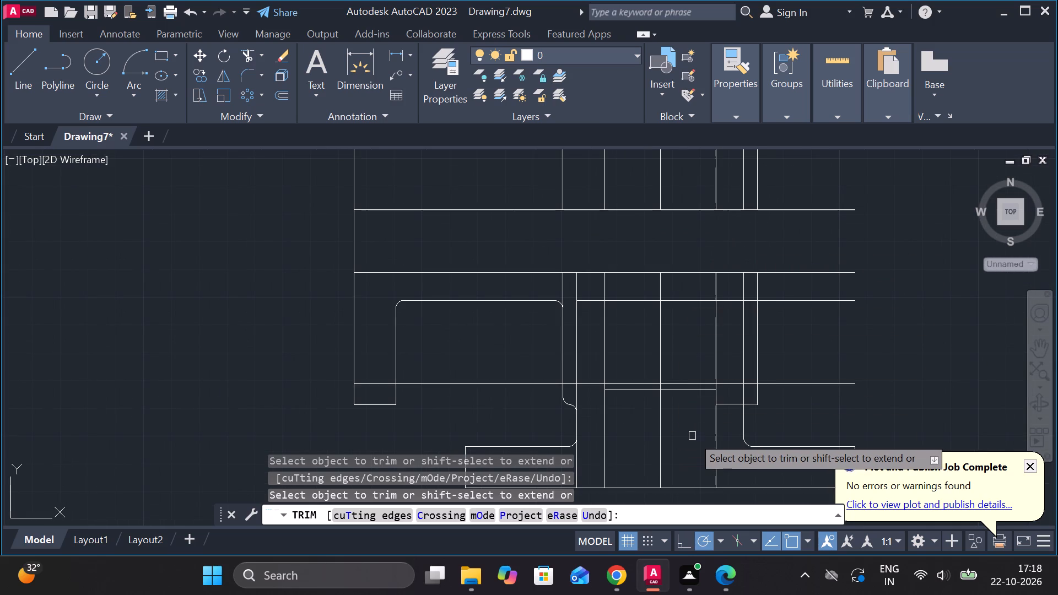
pyautogui.press('Escape')
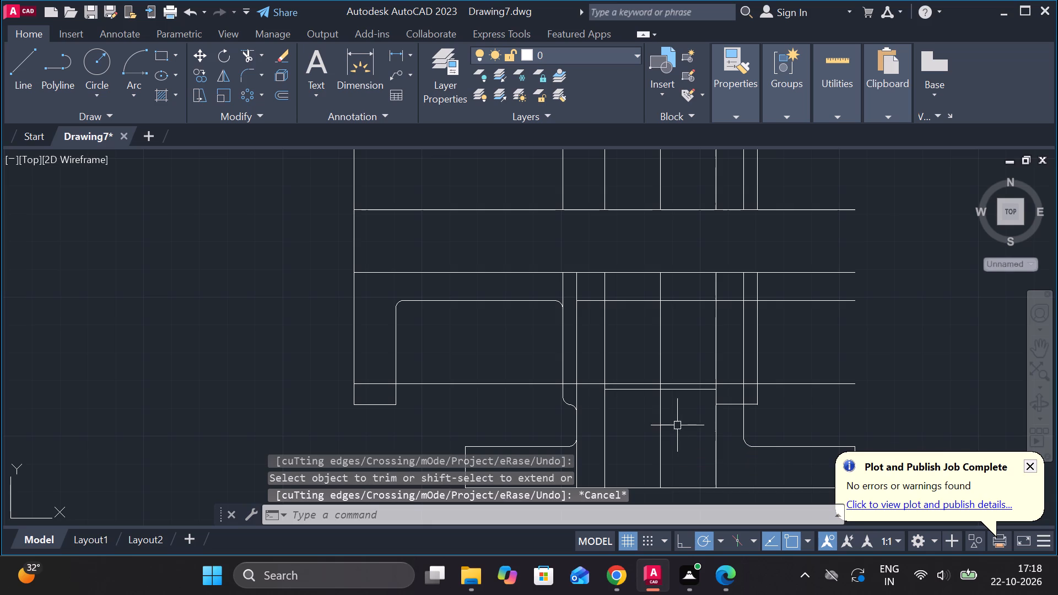
# Copy the lower centre line 25 to the right and 25 to the left.
pyautogui.click(663, 428)
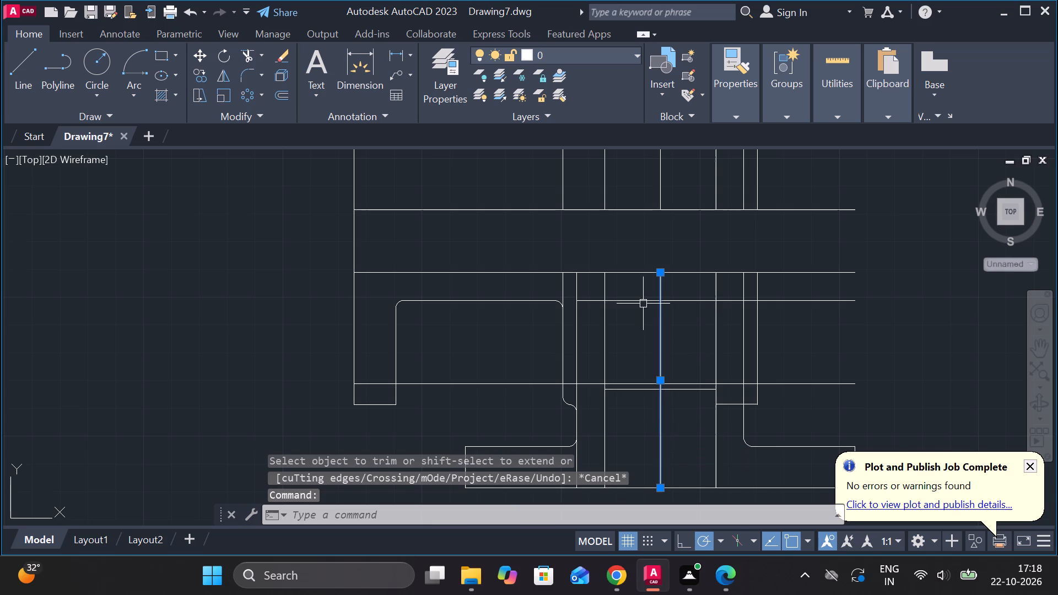
pyautogui.click(199, 72)
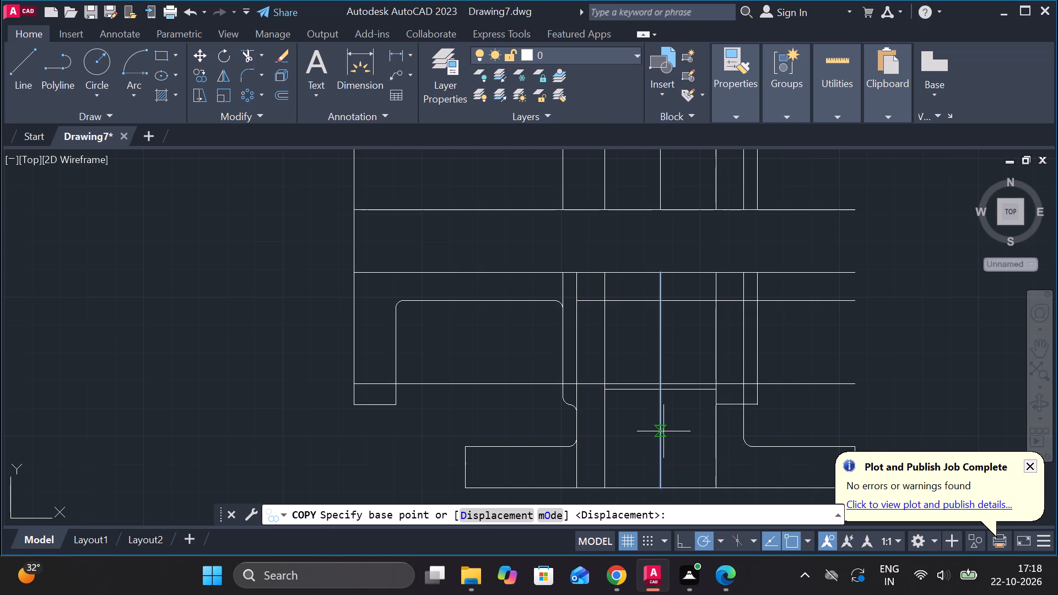
pyautogui.click(663, 431)
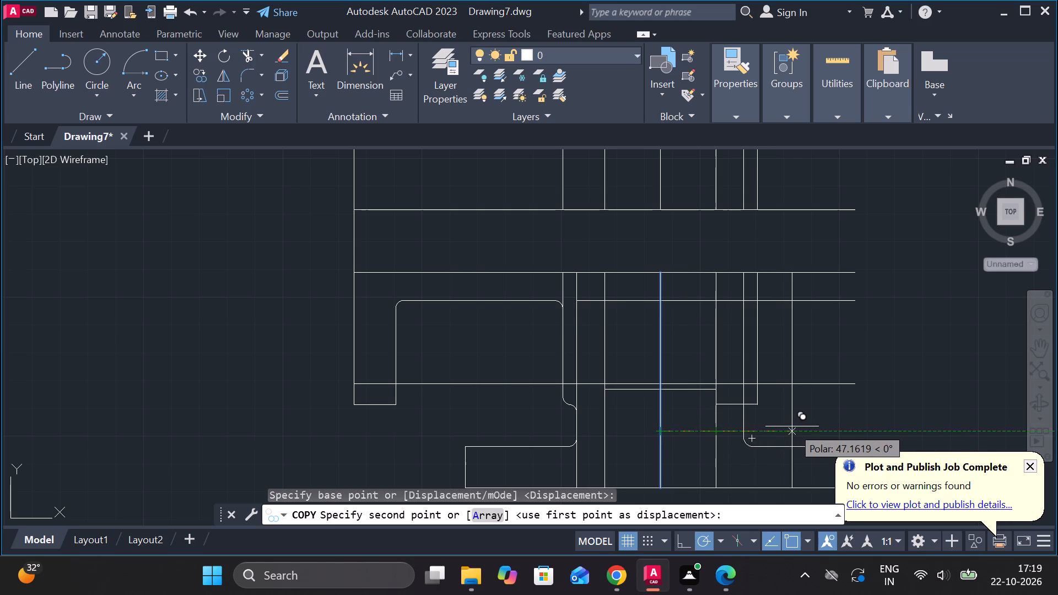
pyautogui.press('2')
pyautogui.press('5')
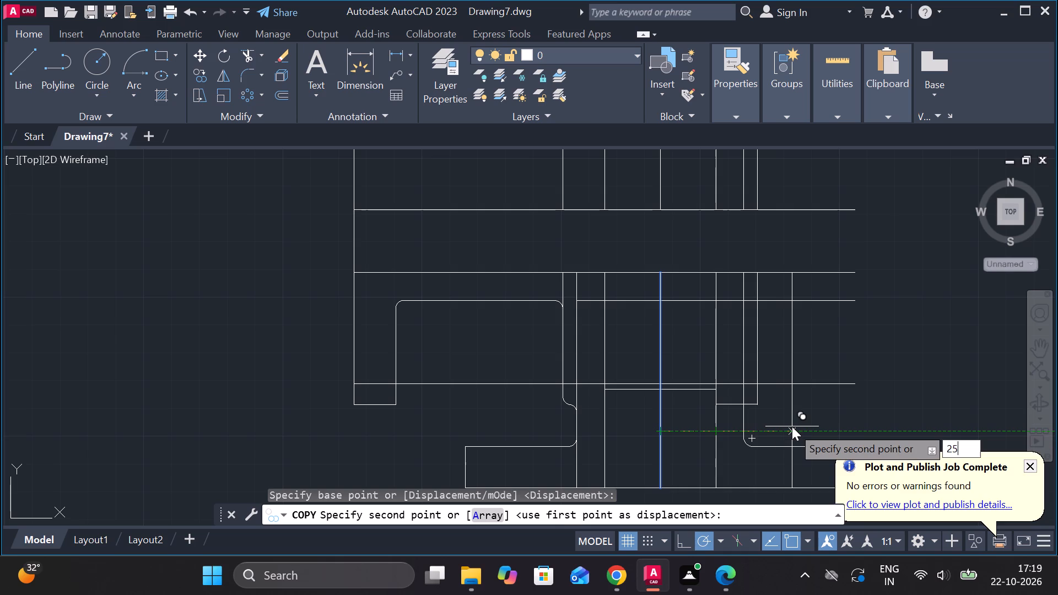
pyautogui.press('Return')
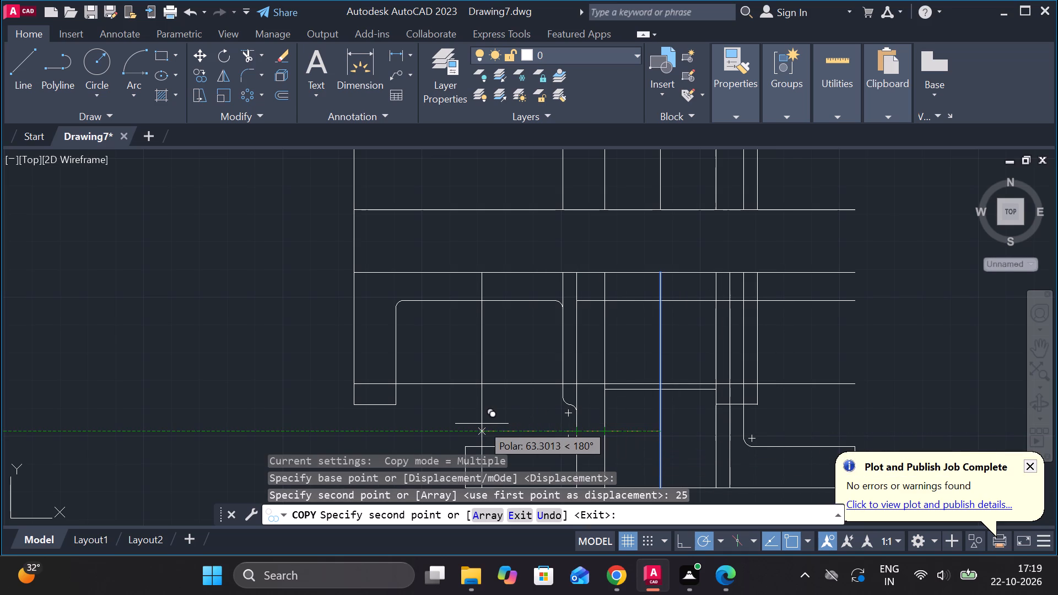
pyautogui.press('2')
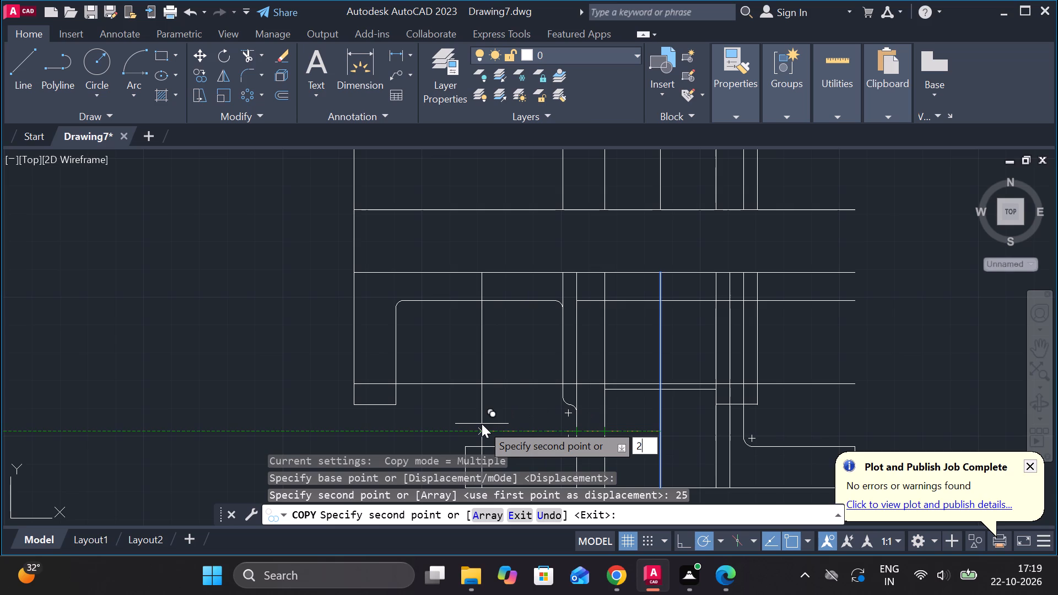
pyautogui.press('5')
pyautogui.press('Return')
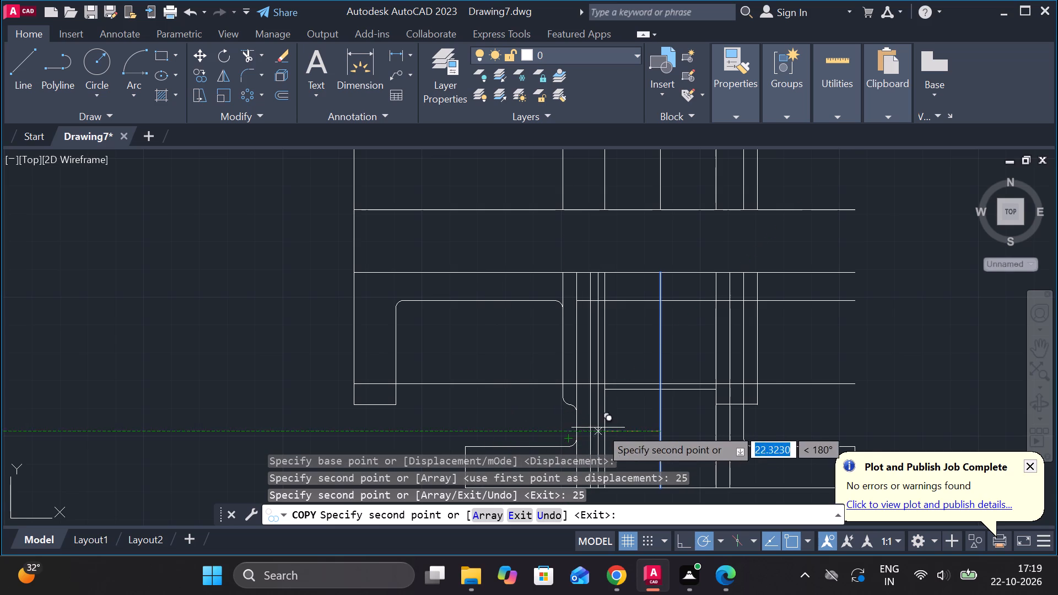
pyautogui.press('Escape')
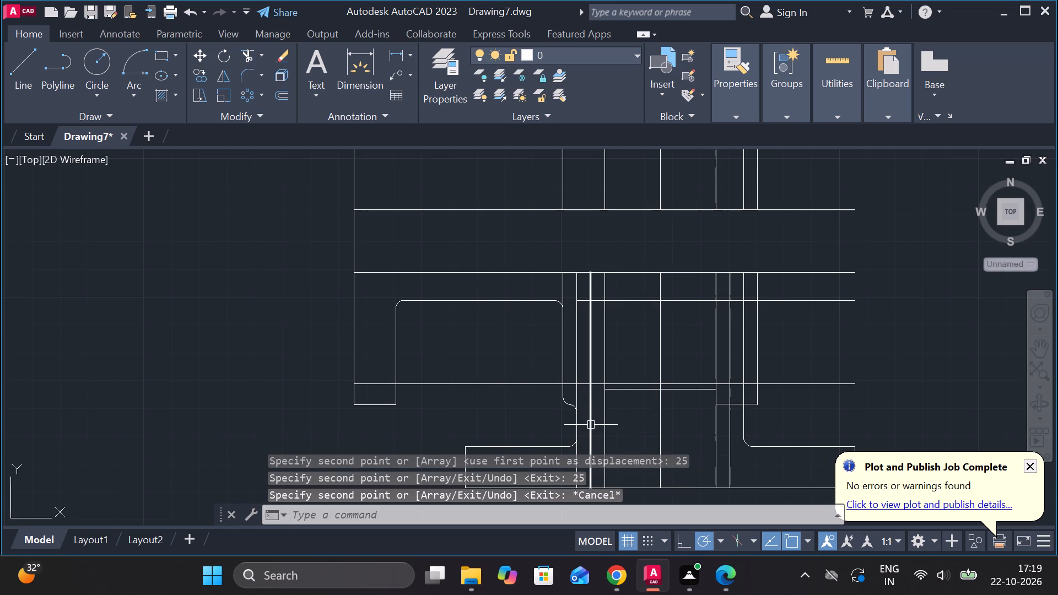
# Trim the vertical 25 left of centre below the long horizontal, and the next vertical outward below the level of the opening's top.
pyautogui.click(250, 57)
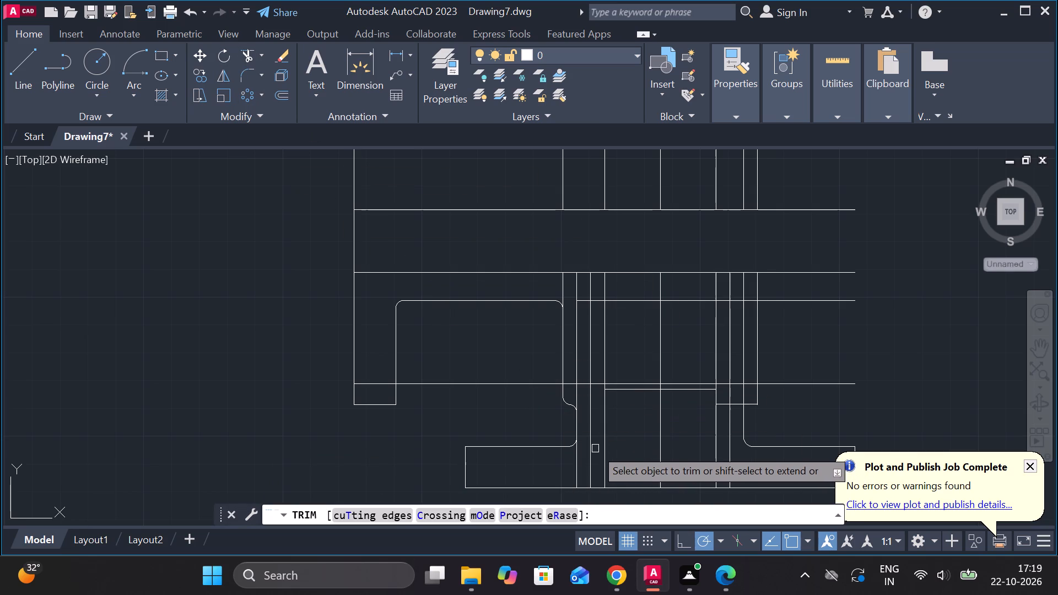
pyautogui.click(587, 430)
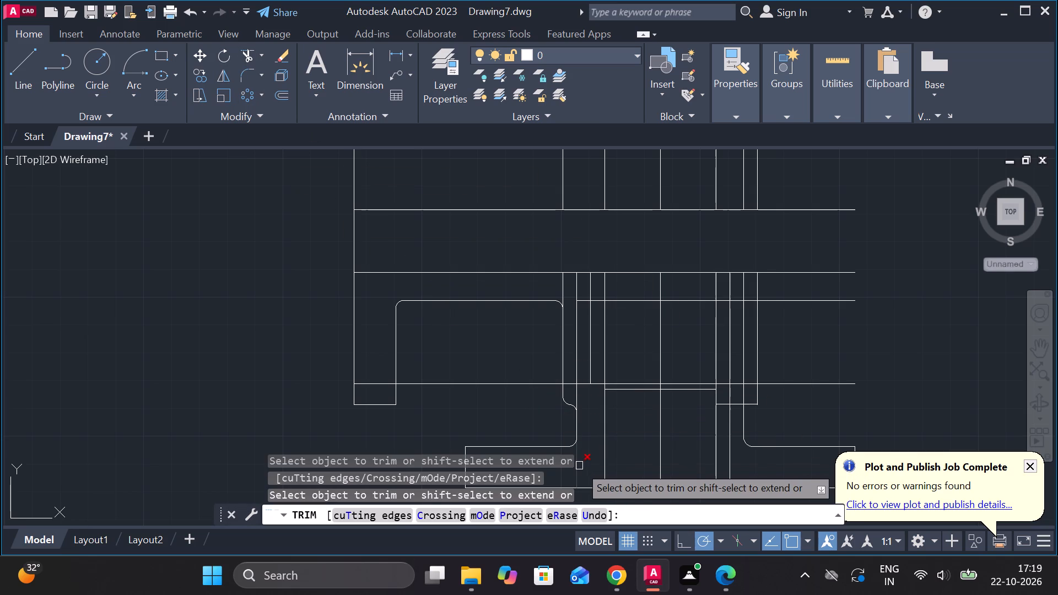
pyautogui.click(579, 466)
pyautogui.click(576, 395)
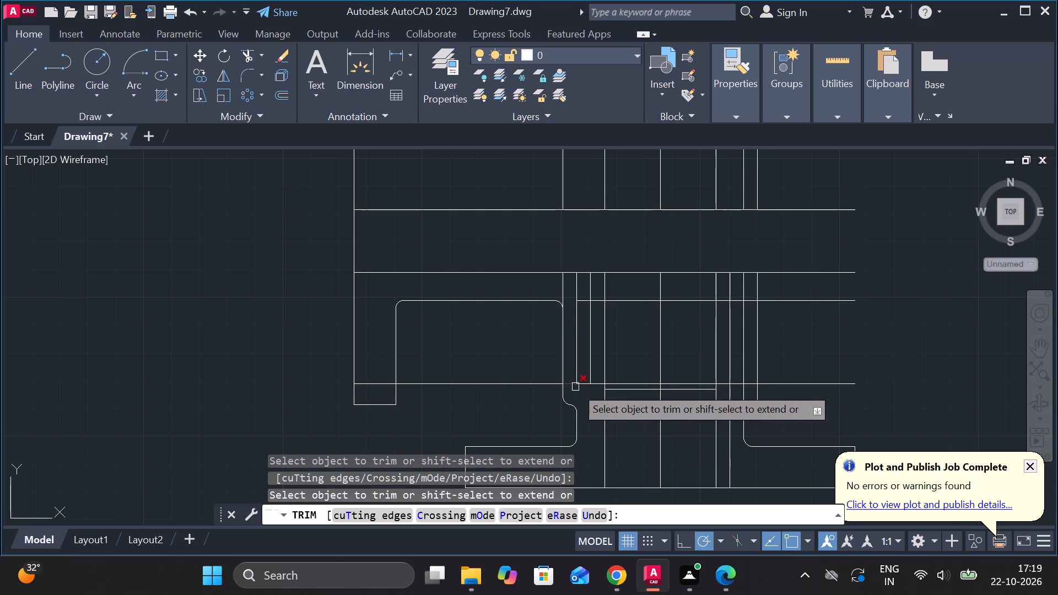
pyautogui.click(576, 361)
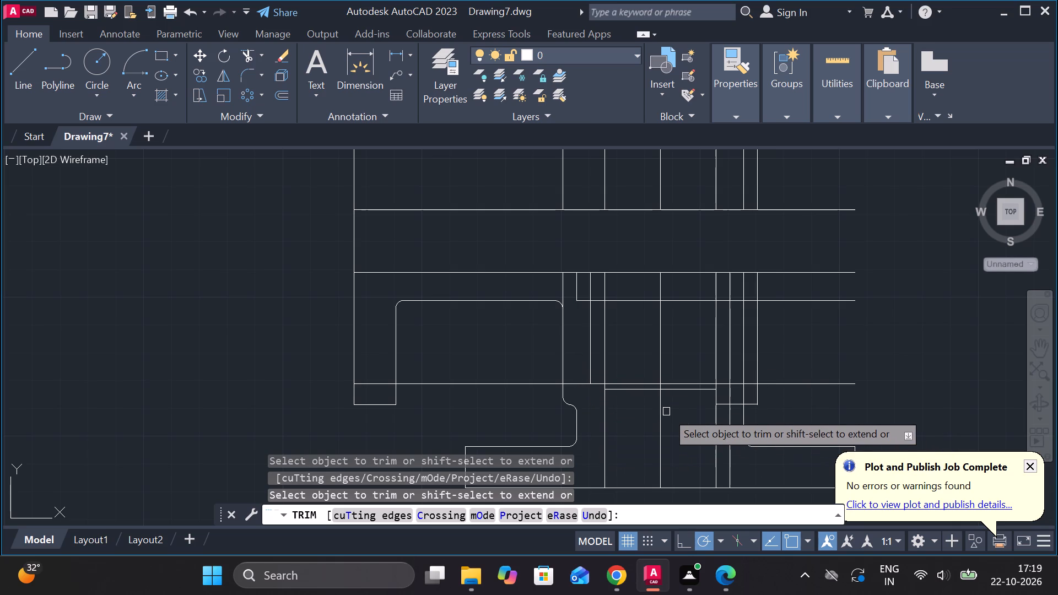
pyautogui.press('Escape')
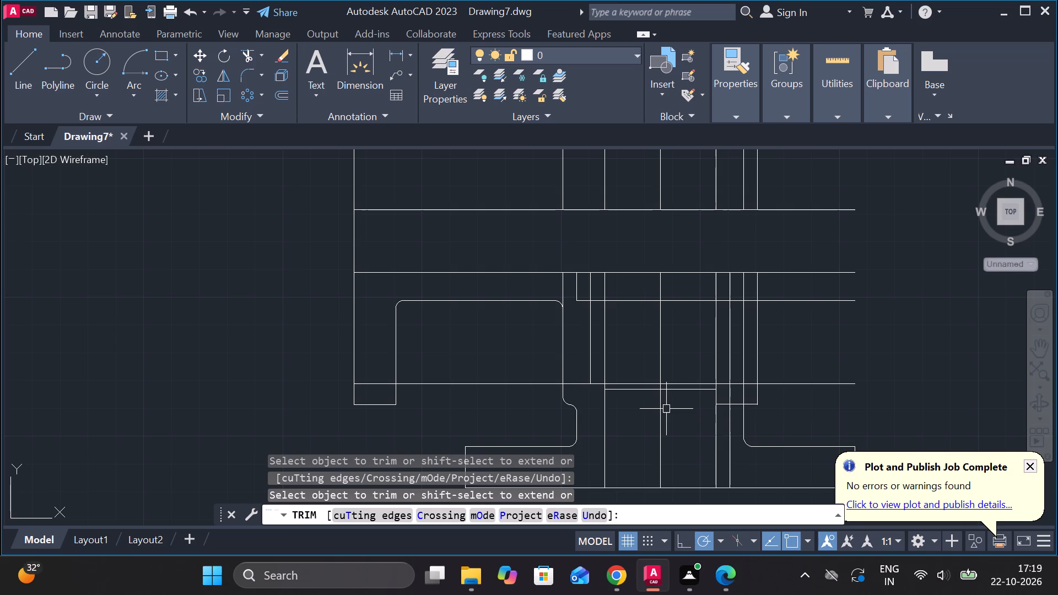
# Draw a sloped line from the short horizontal's left end to the lower end of the vertical 25 left of centre.
pyautogui.click(35, 58)
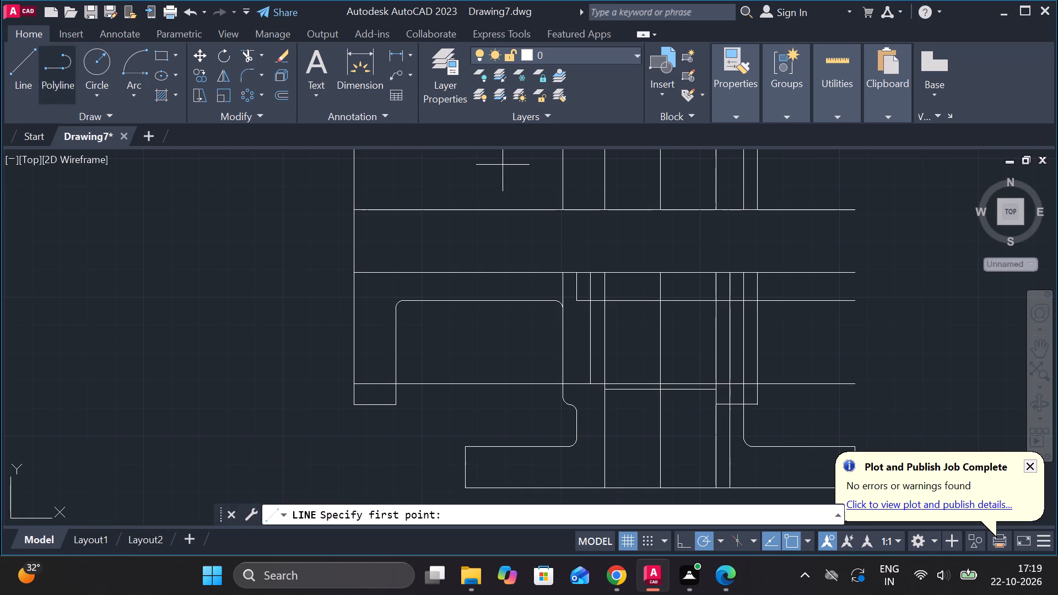
pyautogui.scroll(3, 606, 418)
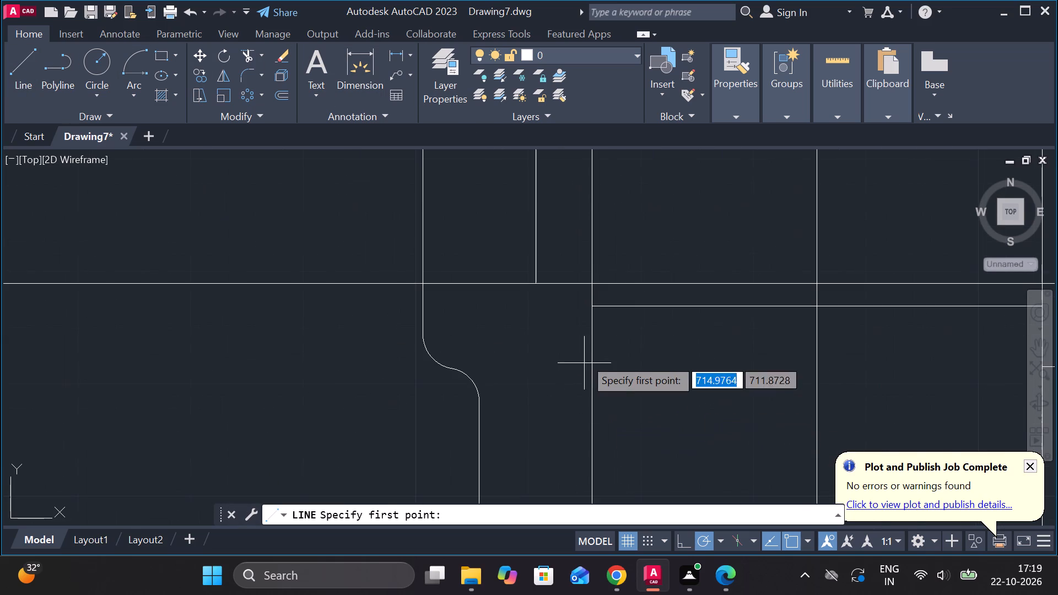
pyautogui.click(595, 305)
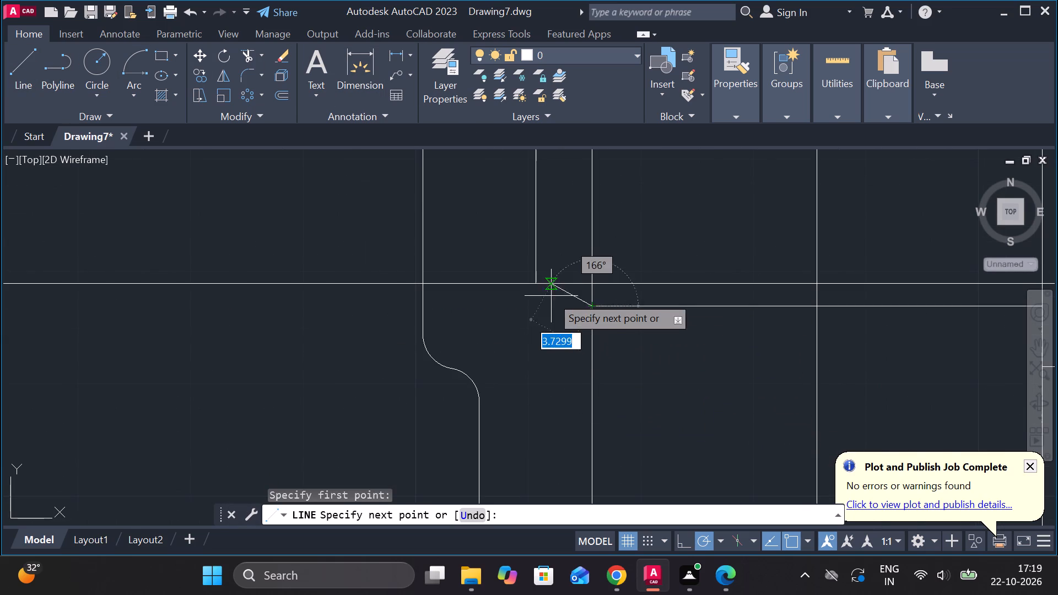
pyautogui.click(539, 286)
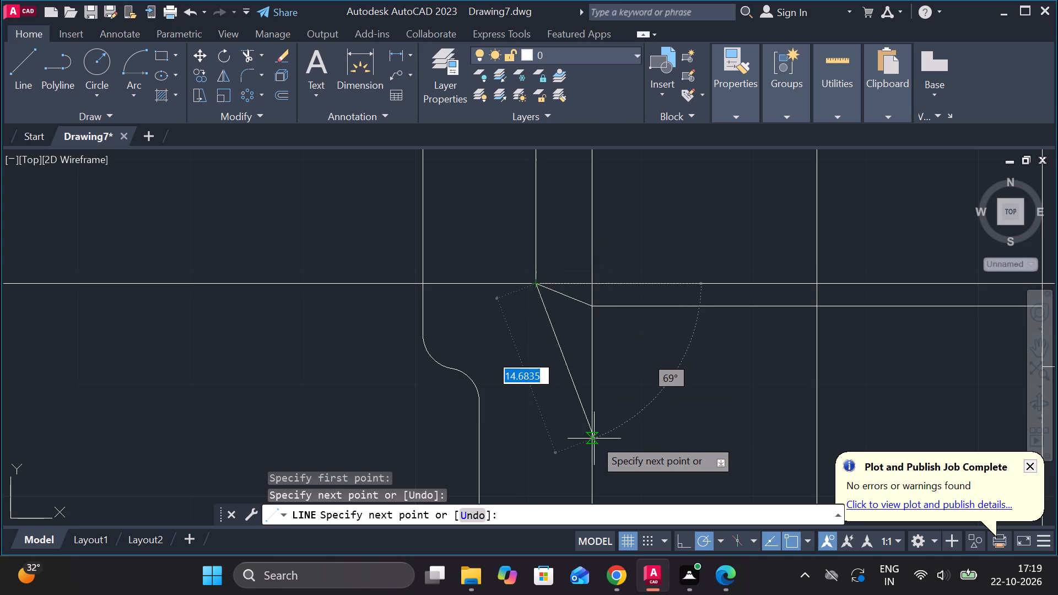
pyautogui.press('Escape')
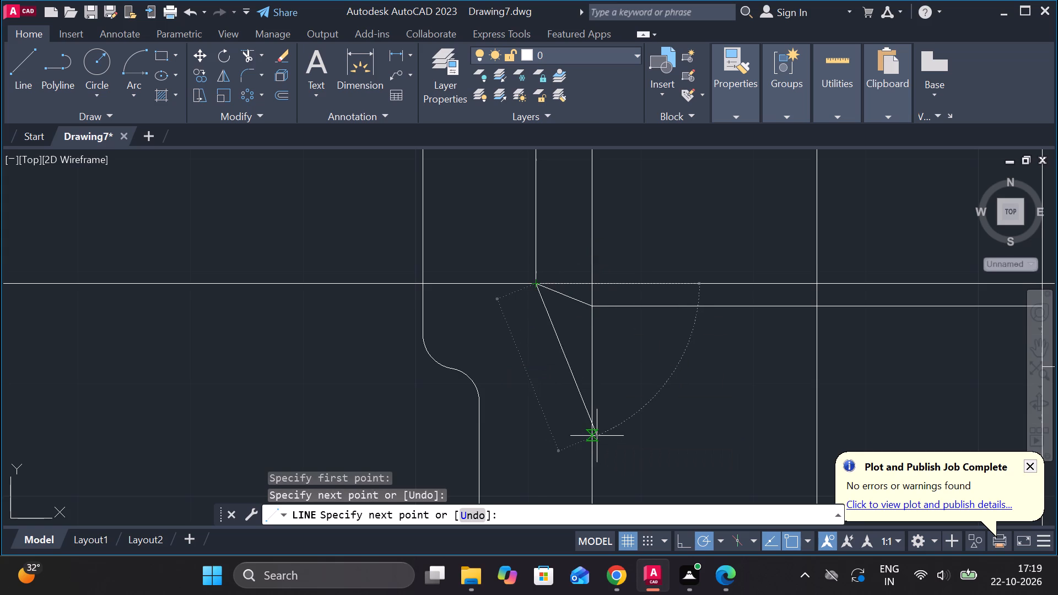
# Draw a sloped line from the short horizontal's right end to where the vertical 25 right of centre crosses the long horizontal.
pyautogui.scroll(-2, 680, 367)
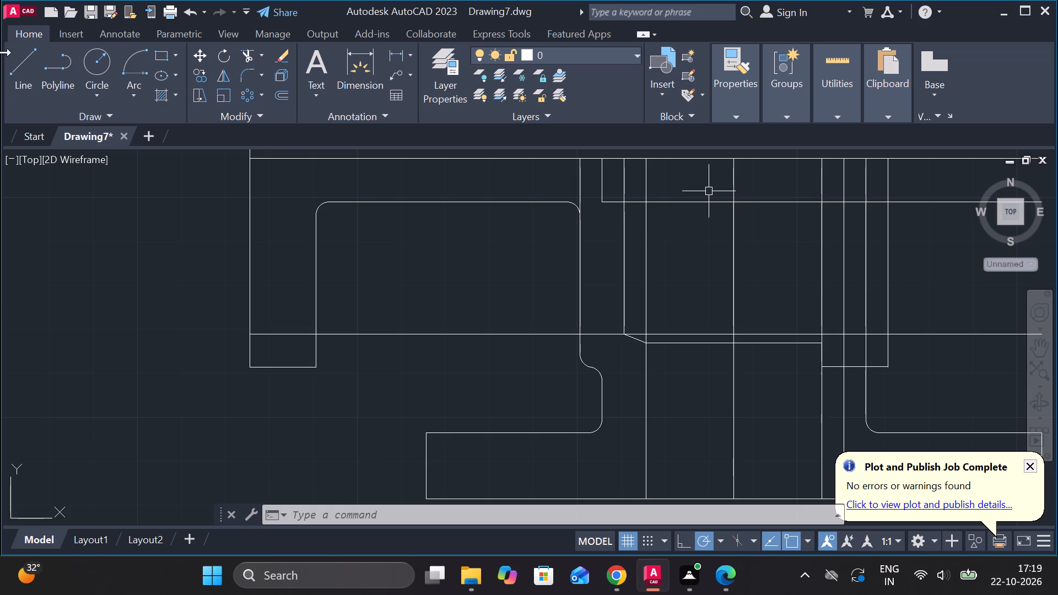
pyautogui.click(15, 69)
pyautogui.scroll(3, 851, 366)
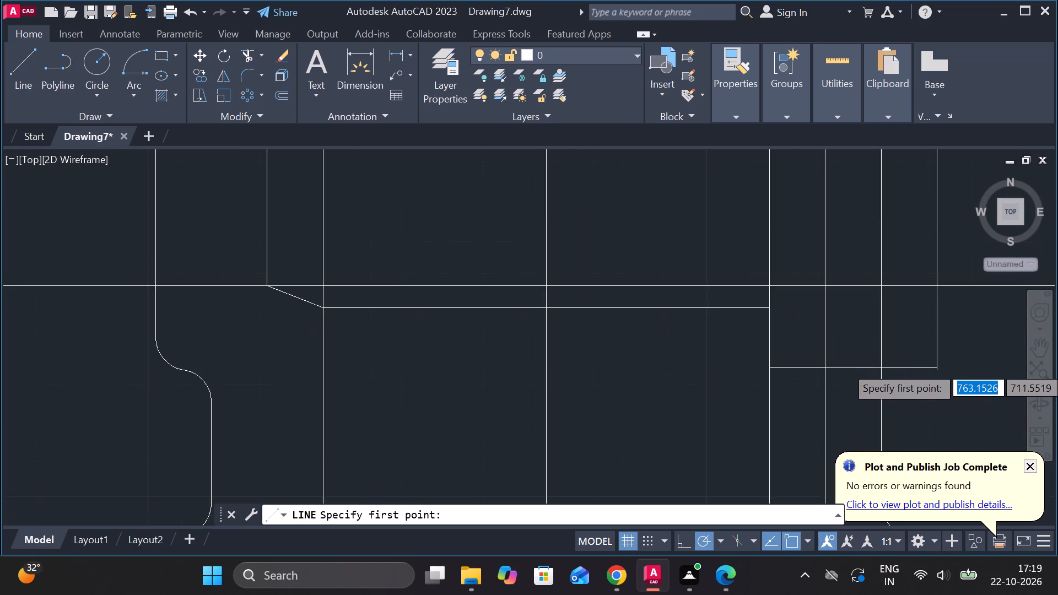
pyautogui.click(717, 272)
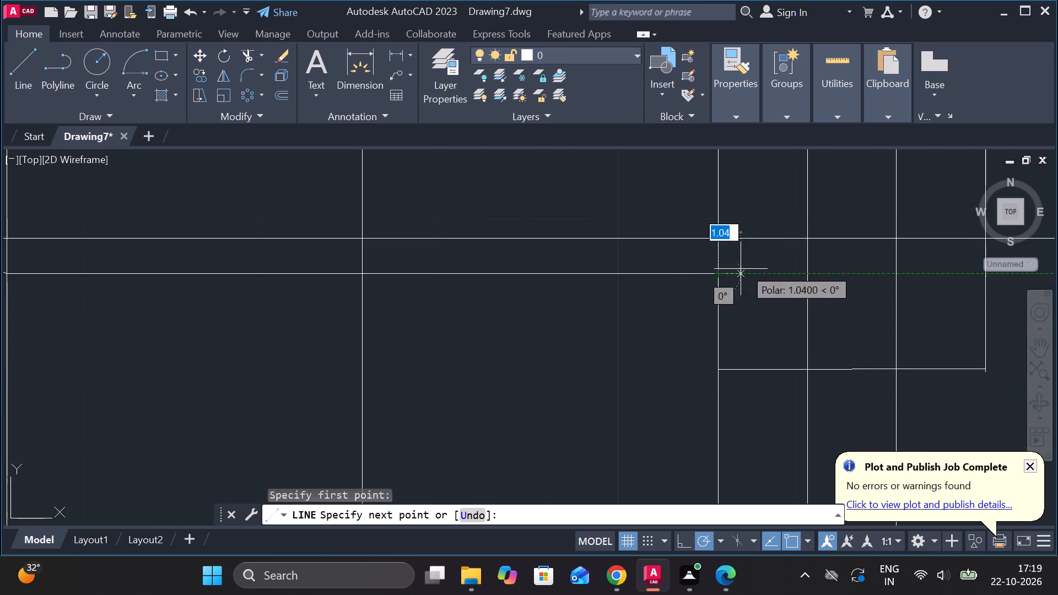
pyautogui.click(808, 241)
pyautogui.scroll(-2, 741, 304)
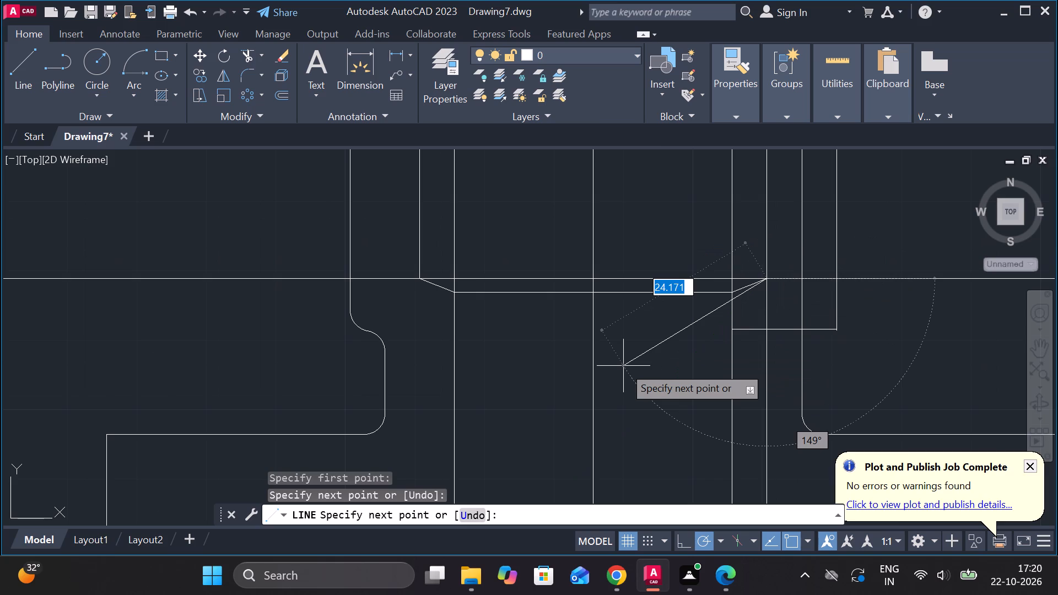
pyautogui.press('Escape')
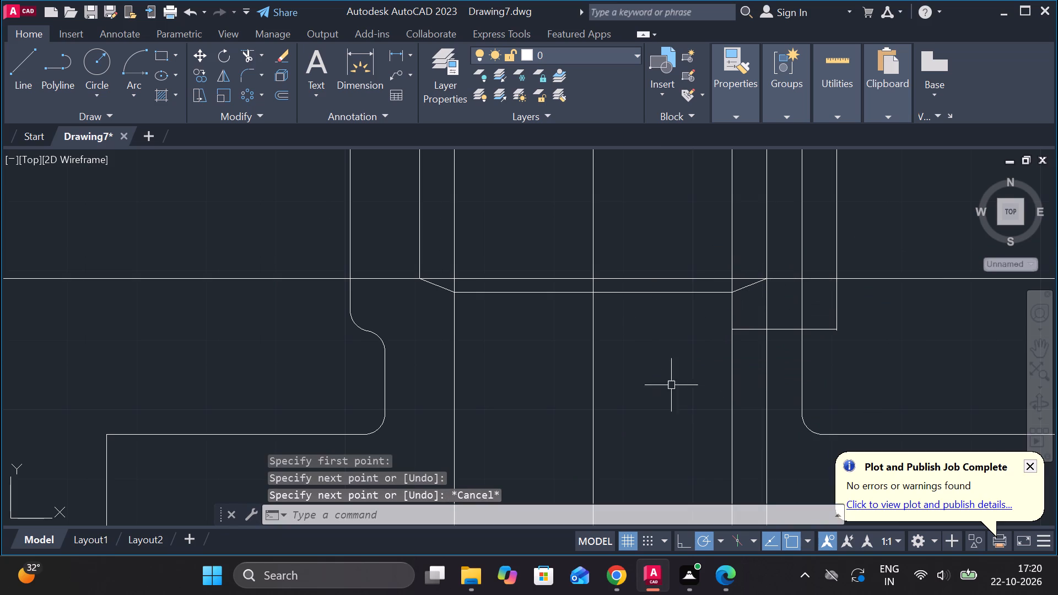
# Trim both inner bore verticals above the short horizontal, and the vertical 25 right of centre below the long horizontal.
pyautogui.click(251, 56)
pyautogui.scroll(2, 501, 254)
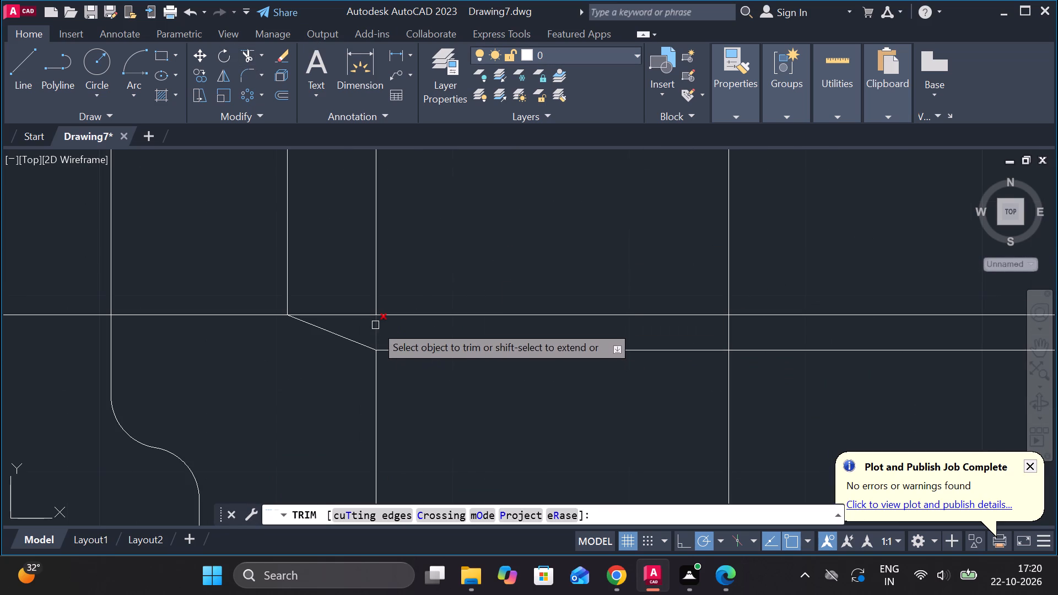
pyautogui.click(375, 328)
pyautogui.click(374, 259)
pyautogui.scroll(-2, 602, 286)
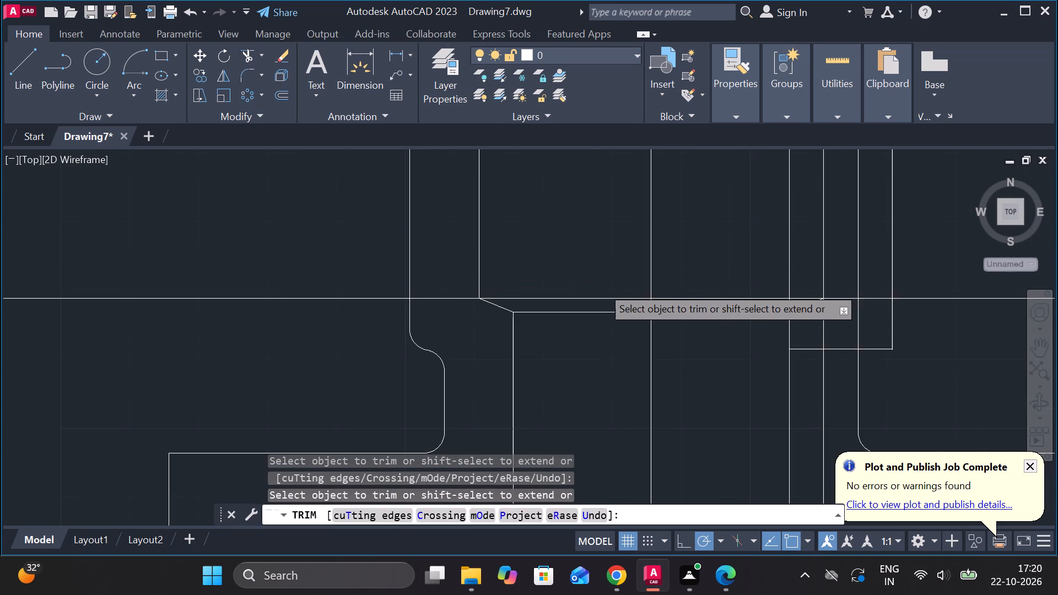
pyautogui.scroll(-1, 602, 286)
pyautogui.scroll(3, 725, 290)
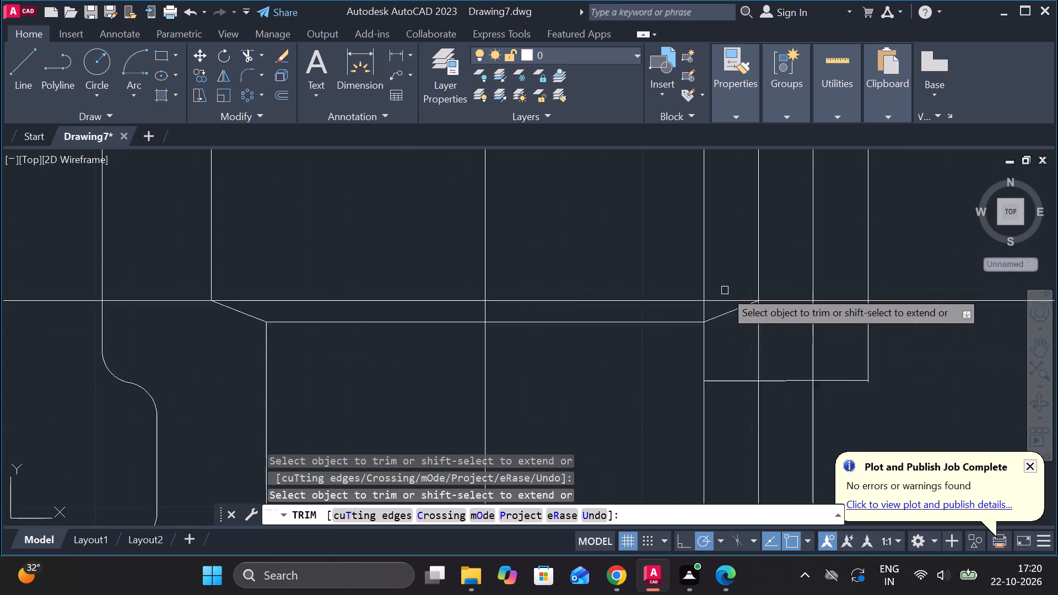
pyautogui.click(688, 321)
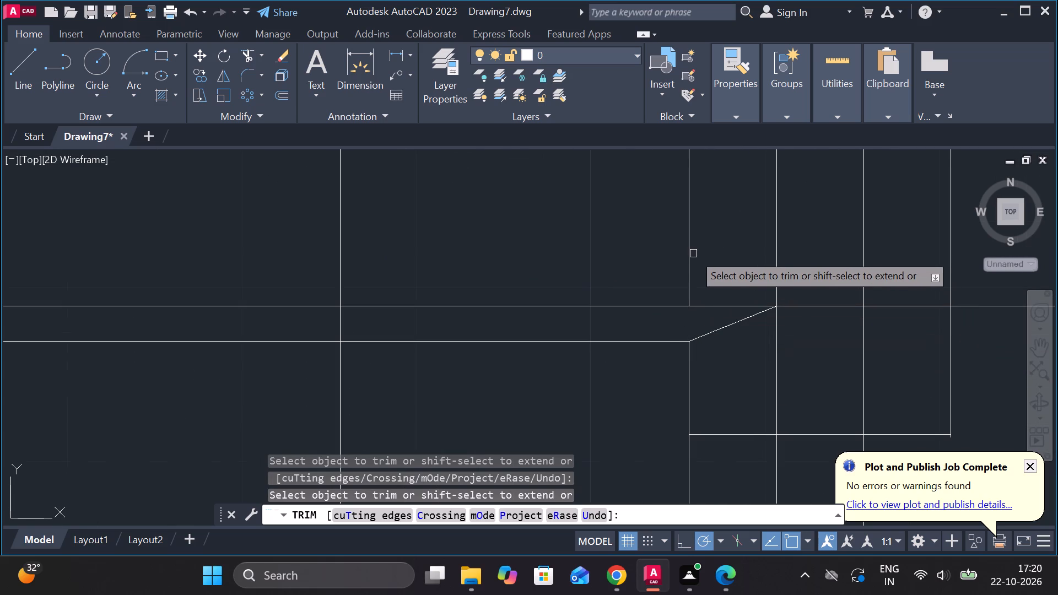
pyautogui.click(691, 257)
pyautogui.scroll(-2, 691, 257)
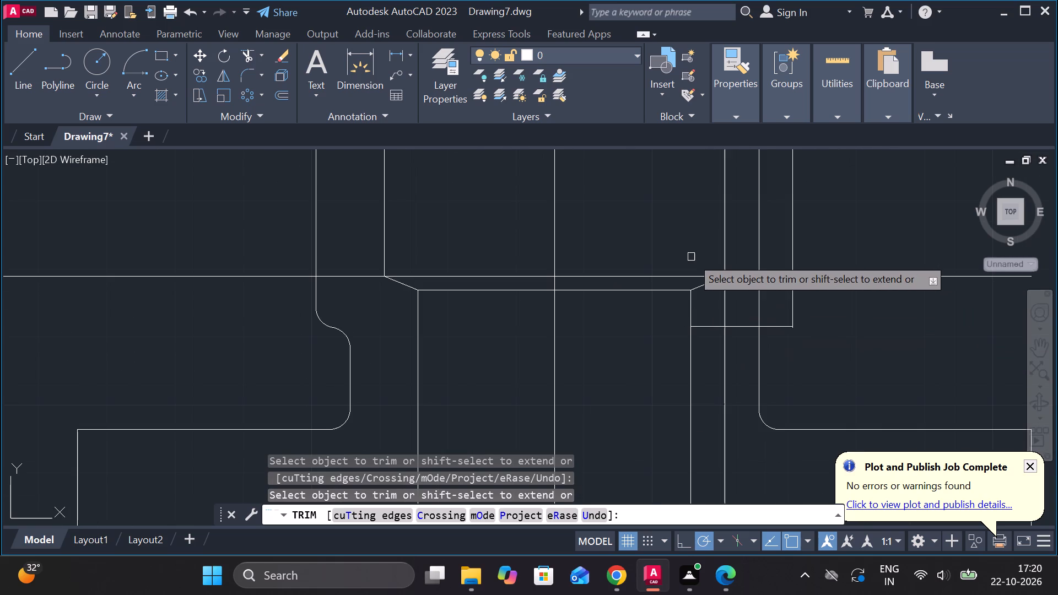
pyautogui.scroll(-1, 691, 257)
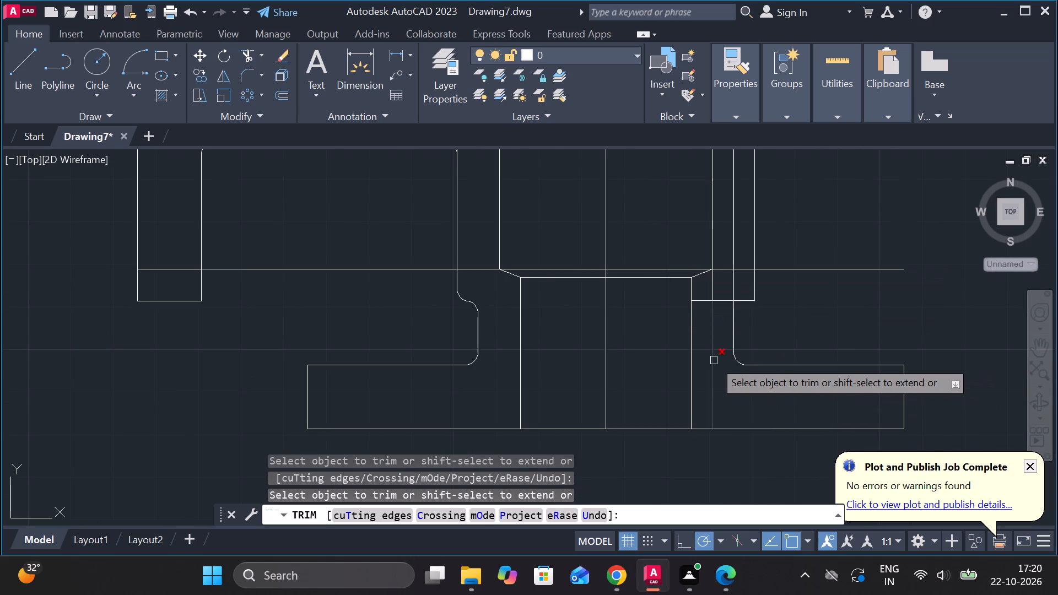
pyautogui.click(714, 360)
pyautogui.click(714, 287)
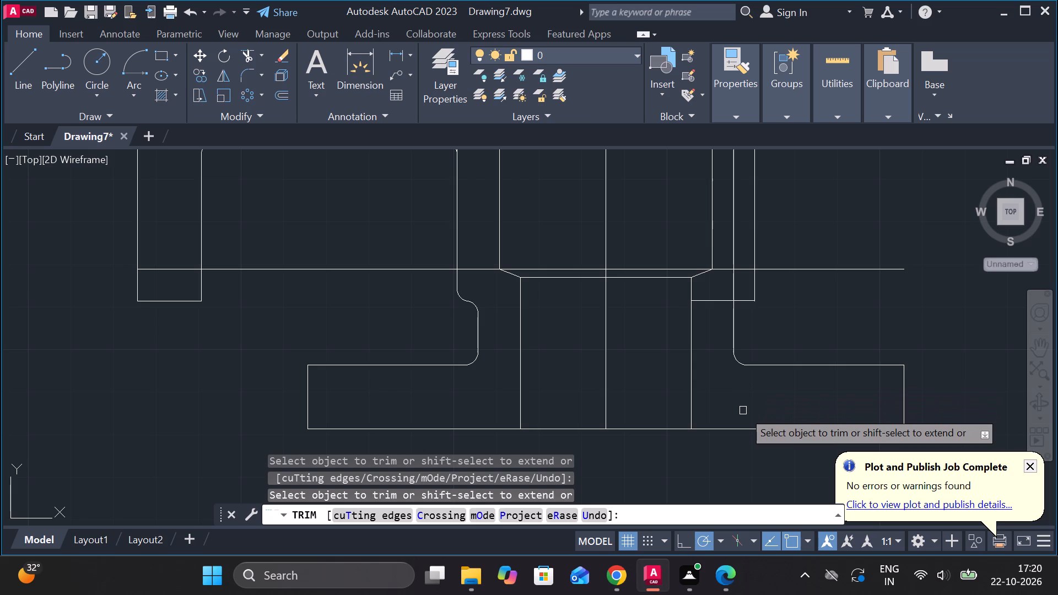
# Trim the long horizontal left of the bore and beyond the part's right outer wall.
pyautogui.click(183, 269)
pyautogui.click(281, 269)
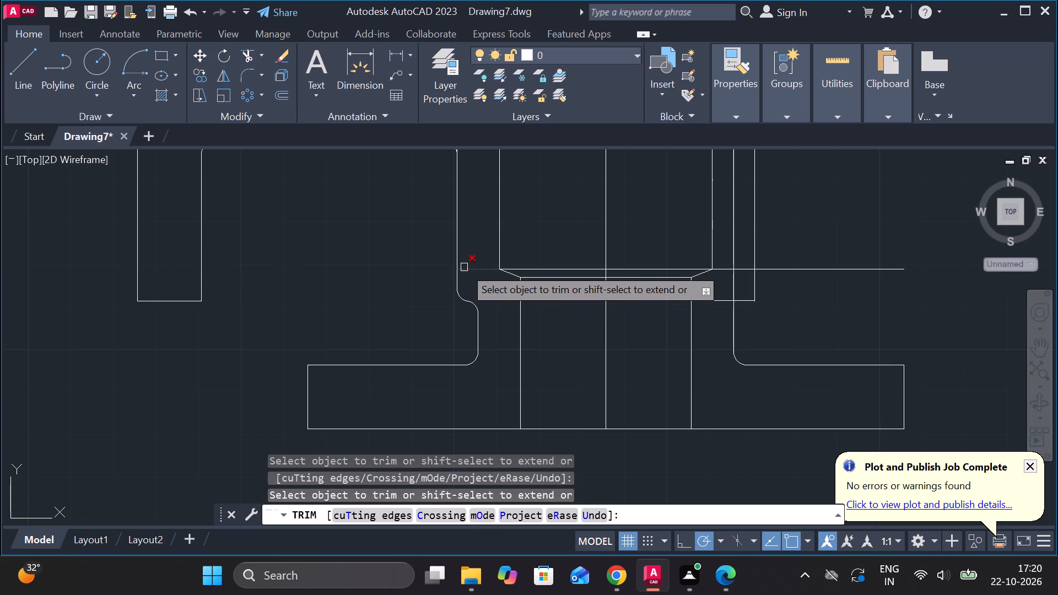
pyautogui.click(478, 268)
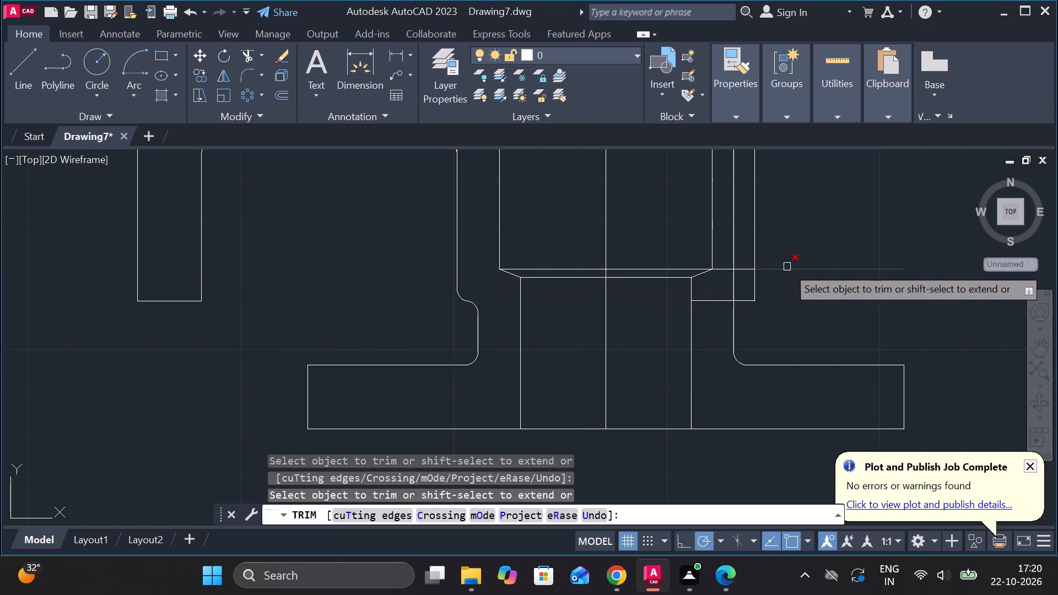
pyautogui.click(787, 267)
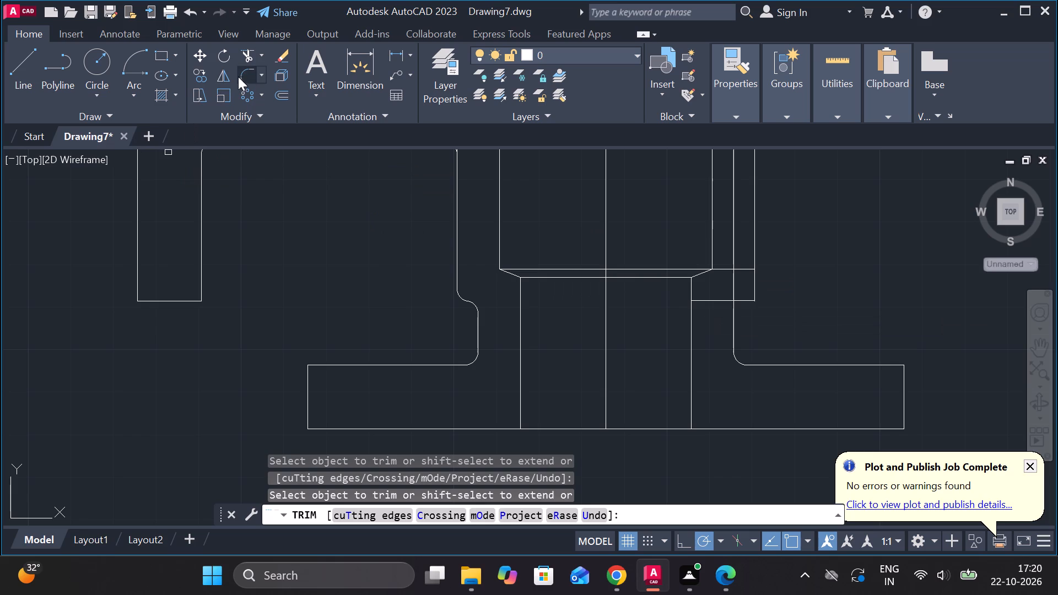
# Fillet the top of the right neck recess into the short ledge and round it into the right outer wall.
pyautogui.click(253, 72)
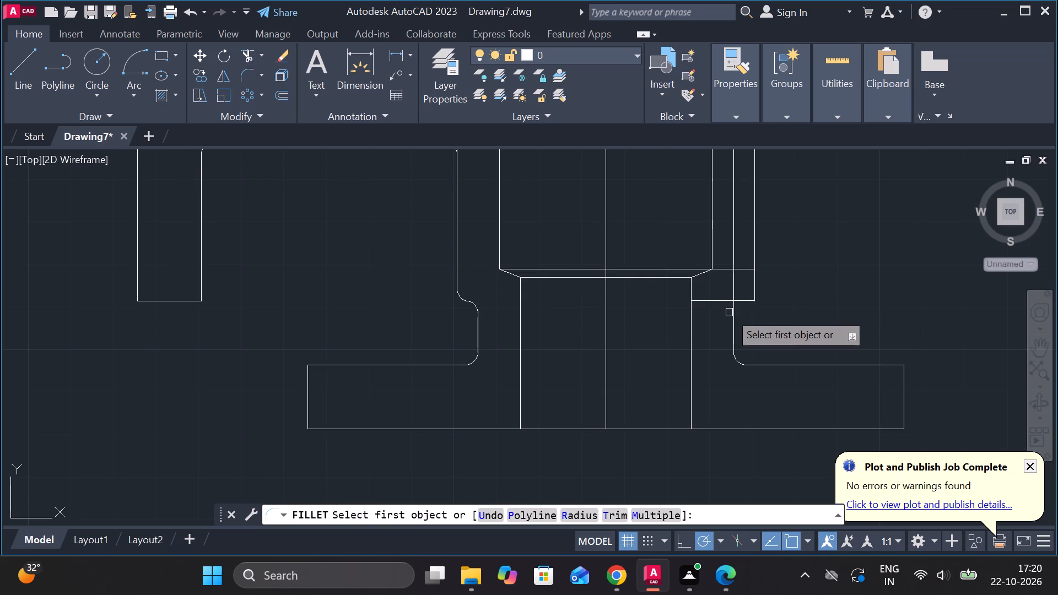
pyautogui.click(735, 317)
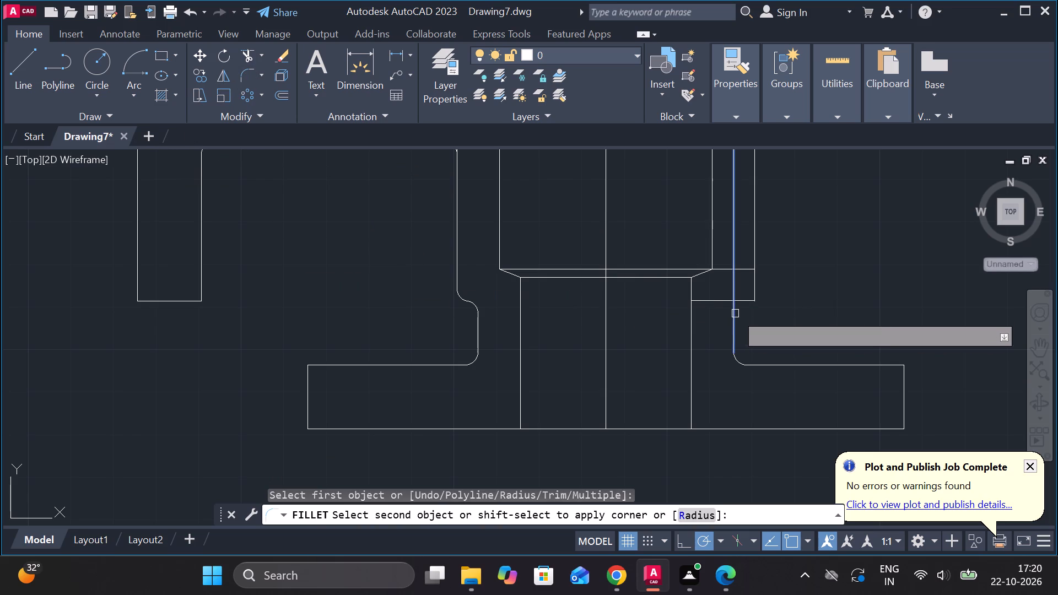
pyautogui.click(743, 300)
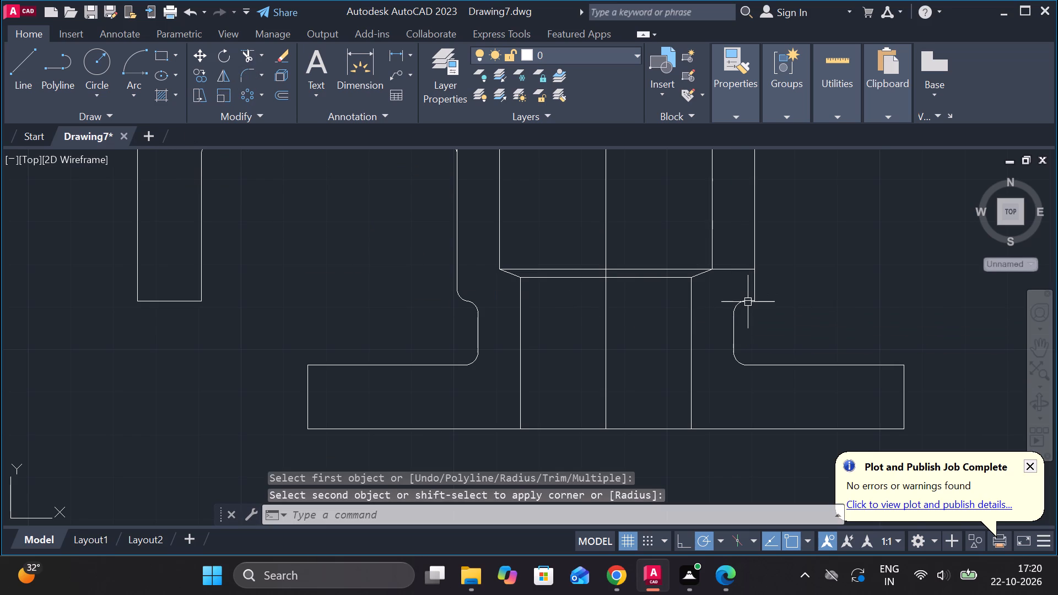
pyautogui.click(241, 76)
pyautogui.click(734, 300)
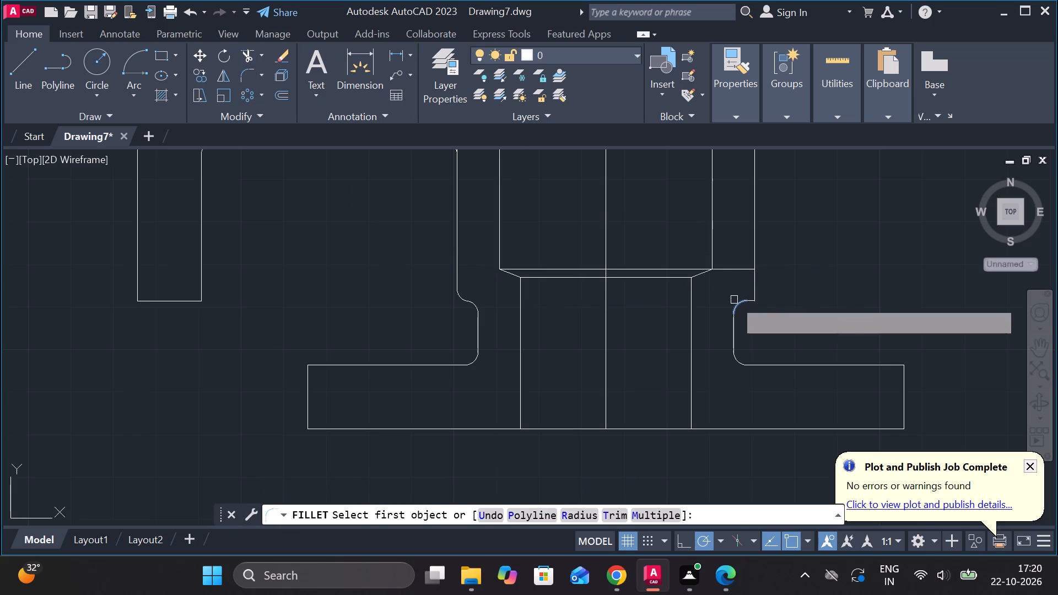
pyautogui.click(752, 284)
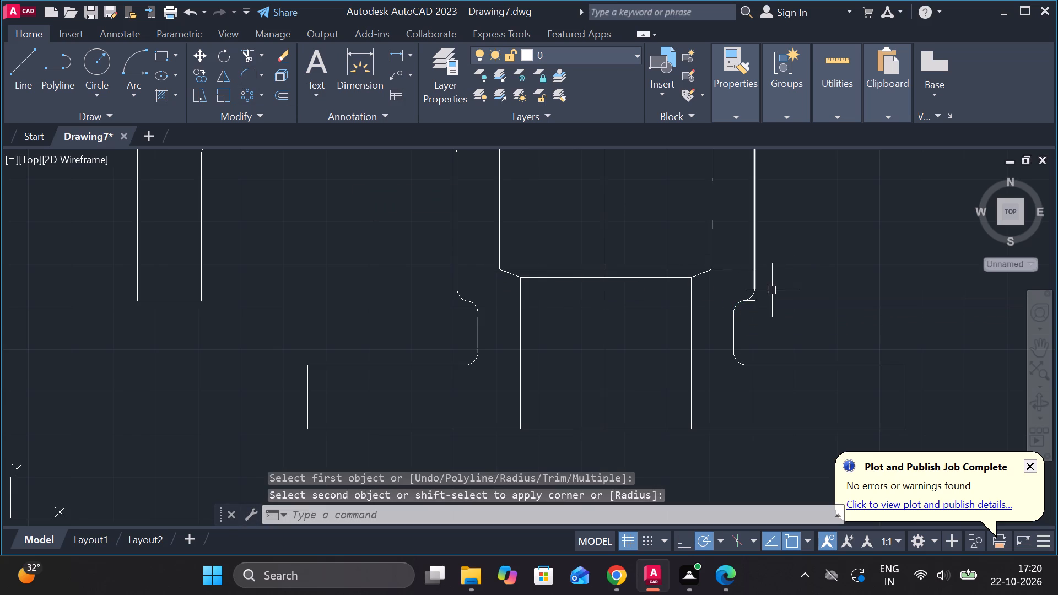
# Trim the leftover ledge stub at the right fillet and the long horizontal between the bore and the right outer wall.
pyautogui.scroll(2, 781, 296)
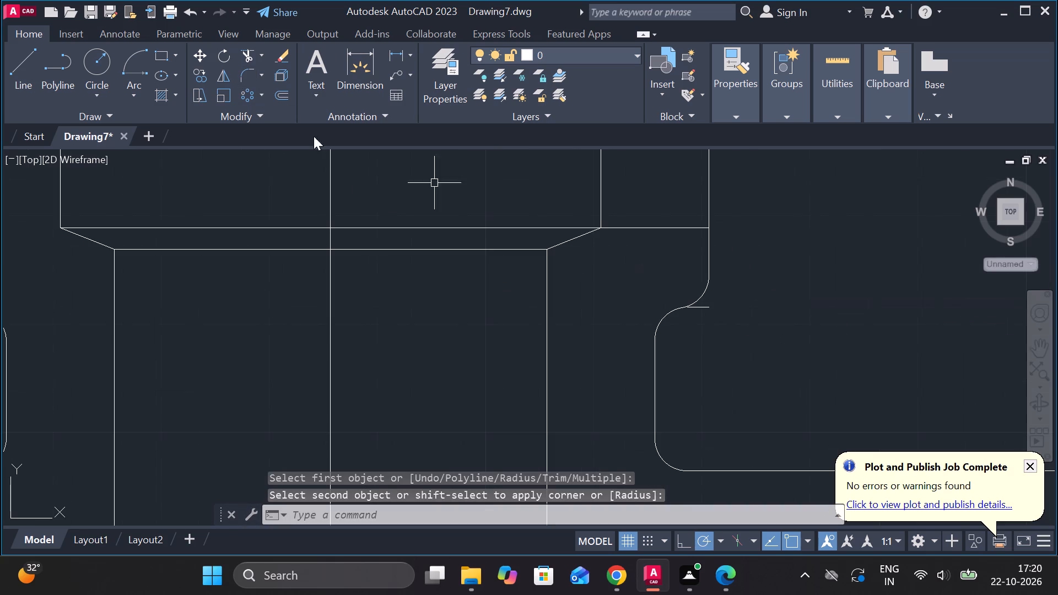
pyautogui.click(249, 55)
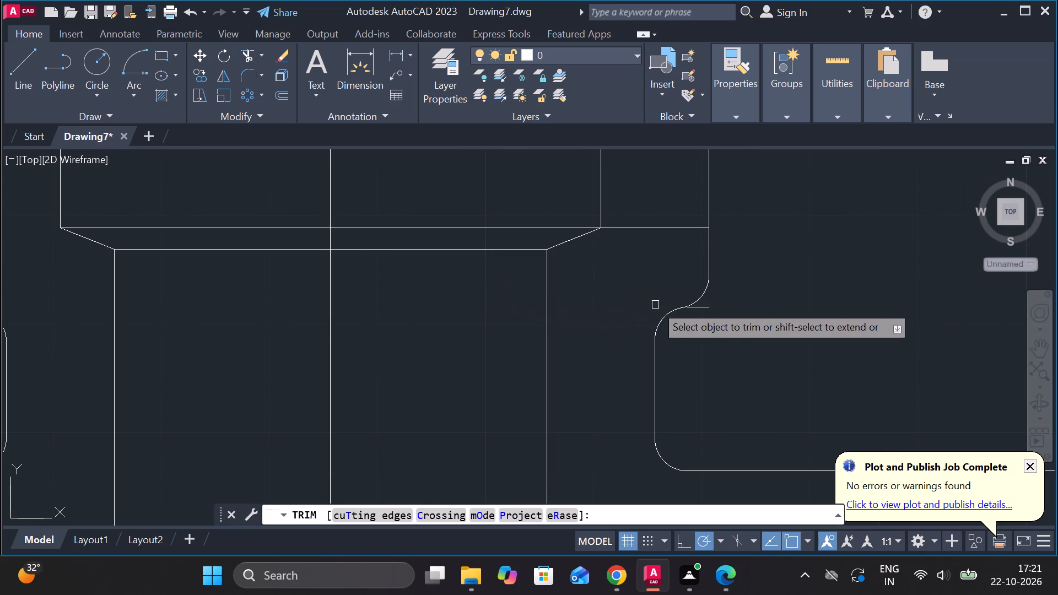
pyautogui.click(703, 306)
pyautogui.scroll(-2, 721, 296)
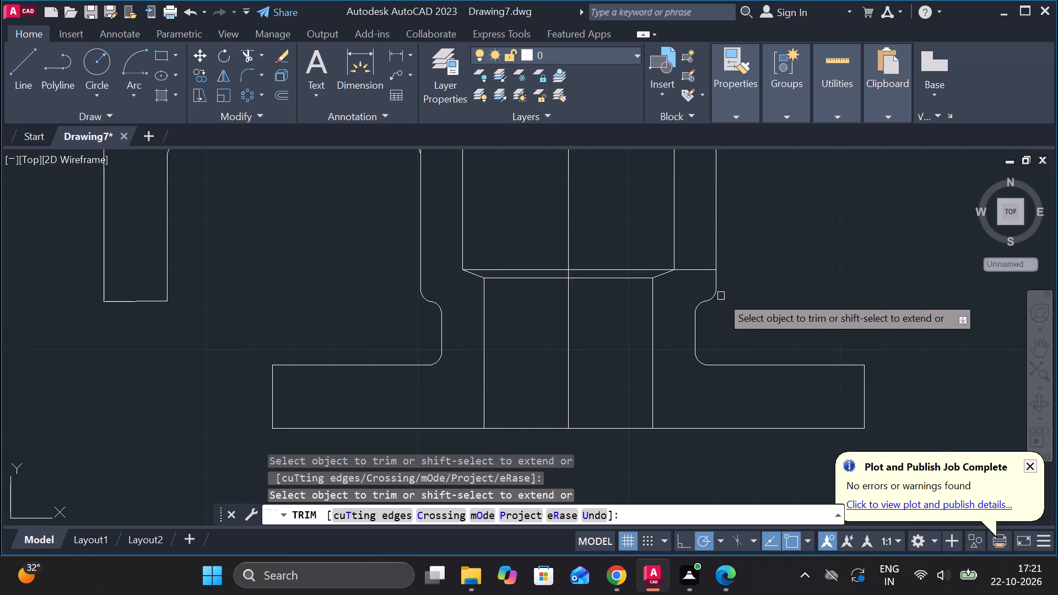
pyautogui.click(695, 268)
# Trim the left wall's vertical above its upper fillet, and the two horizontals at the bore's top beyond the right outer wall.
pyautogui.scroll(-1, 741, 258)
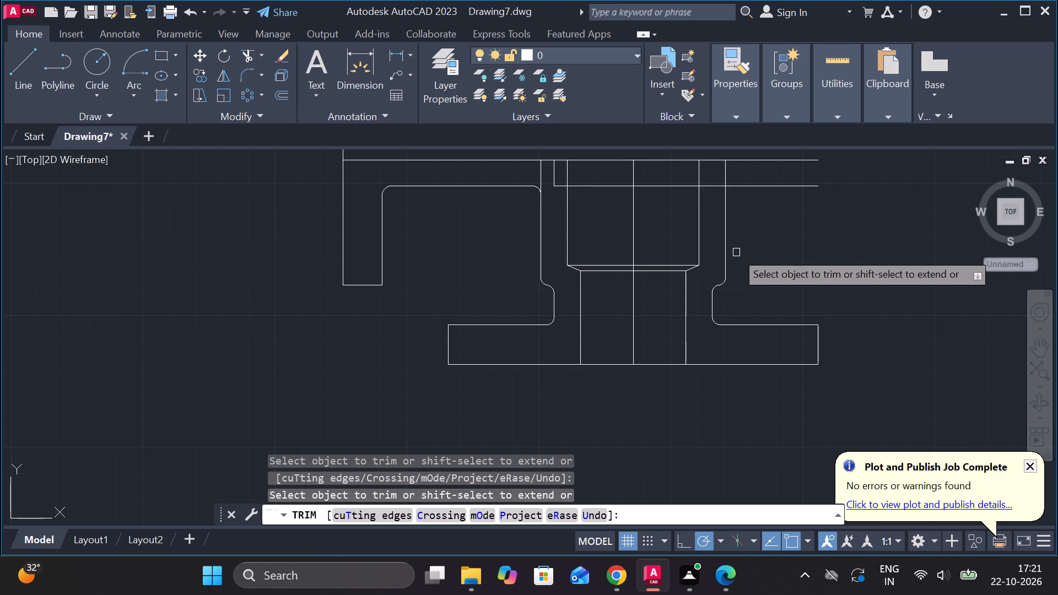
pyautogui.click(540, 173)
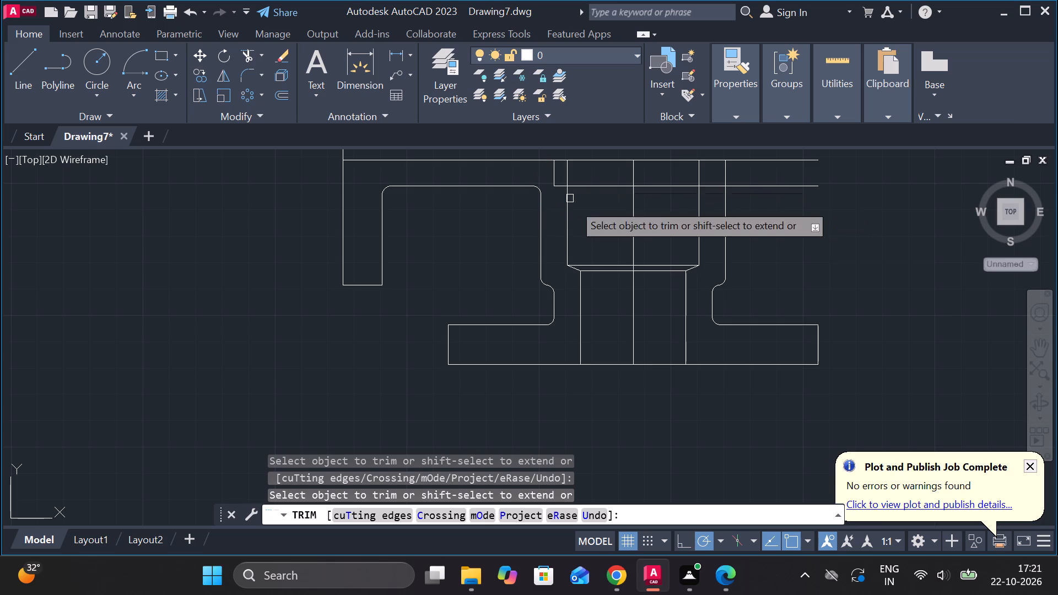
pyautogui.click(785, 188)
pyautogui.scroll(-2, 773, 185)
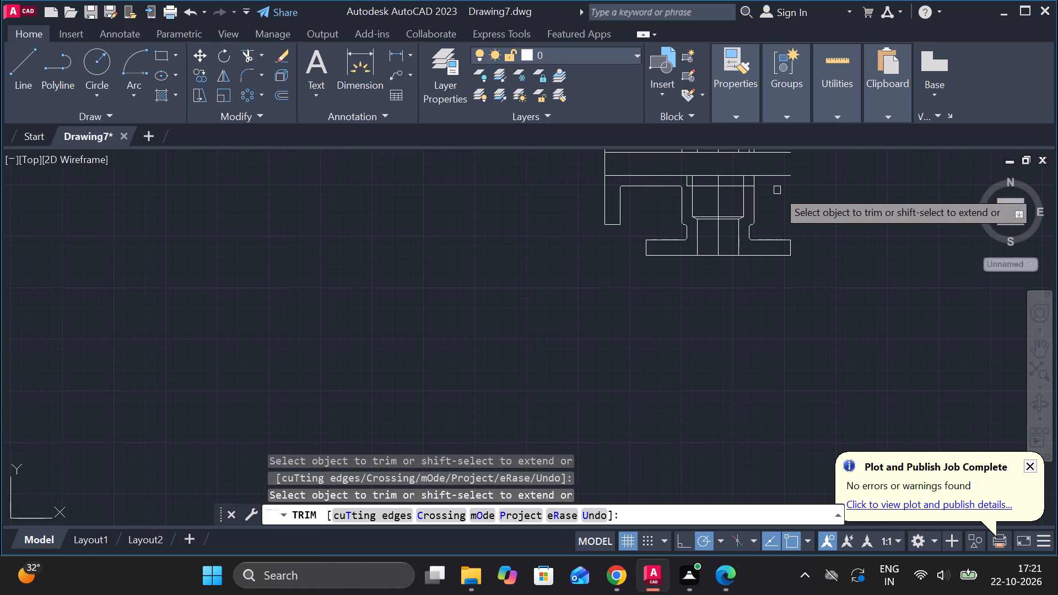
pyautogui.click(773, 176)
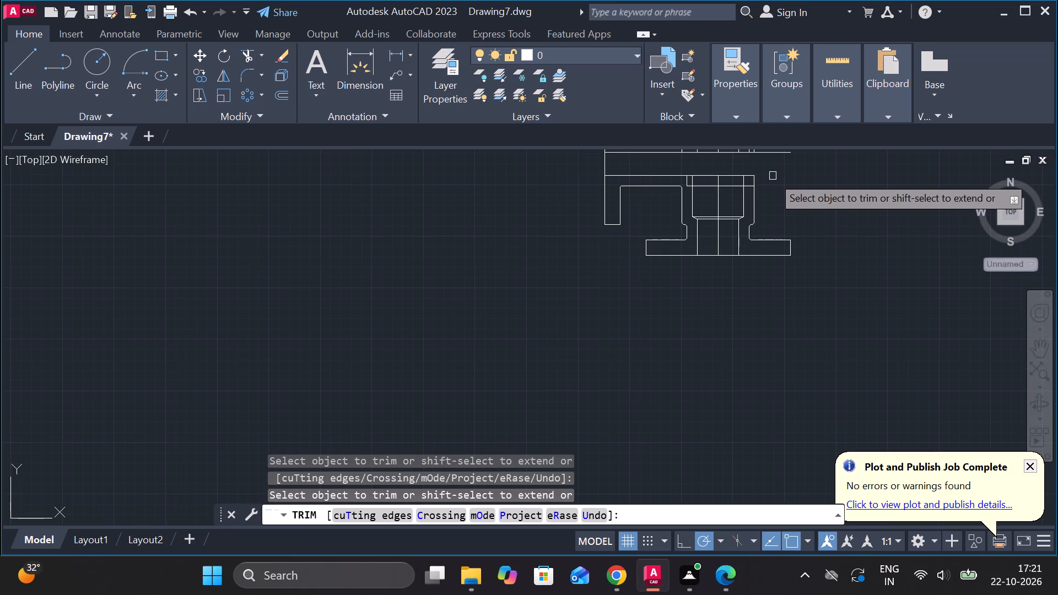
pyautogui.scroll(2, 733, 168)
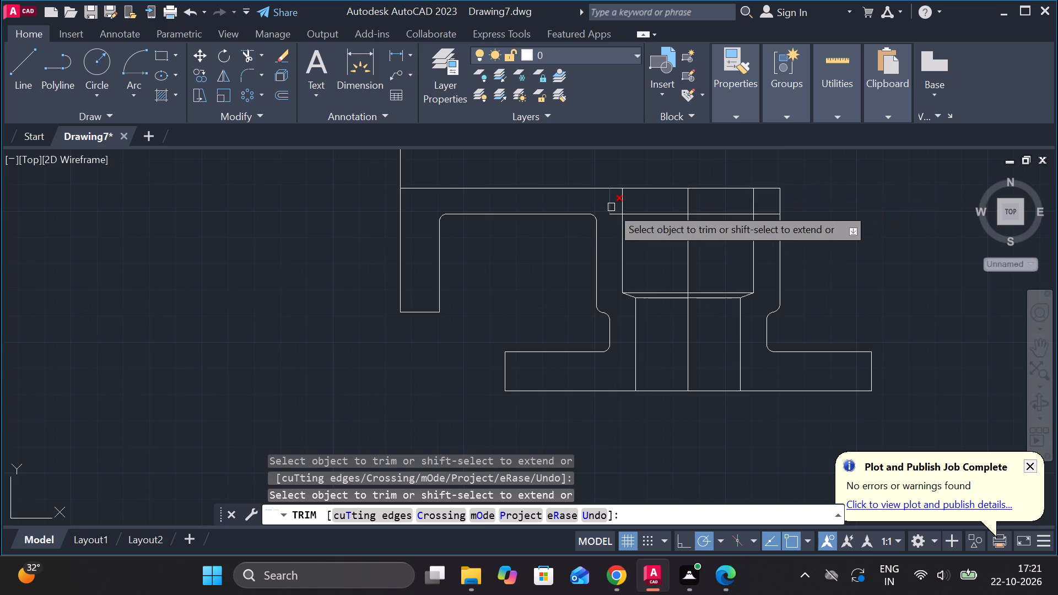
# Trim away the short vertical stub left of the bore and the lower horizontal from there across to the right outer wall.
pyautogui.click(611, 207)
pyautogui.click(613, 213)
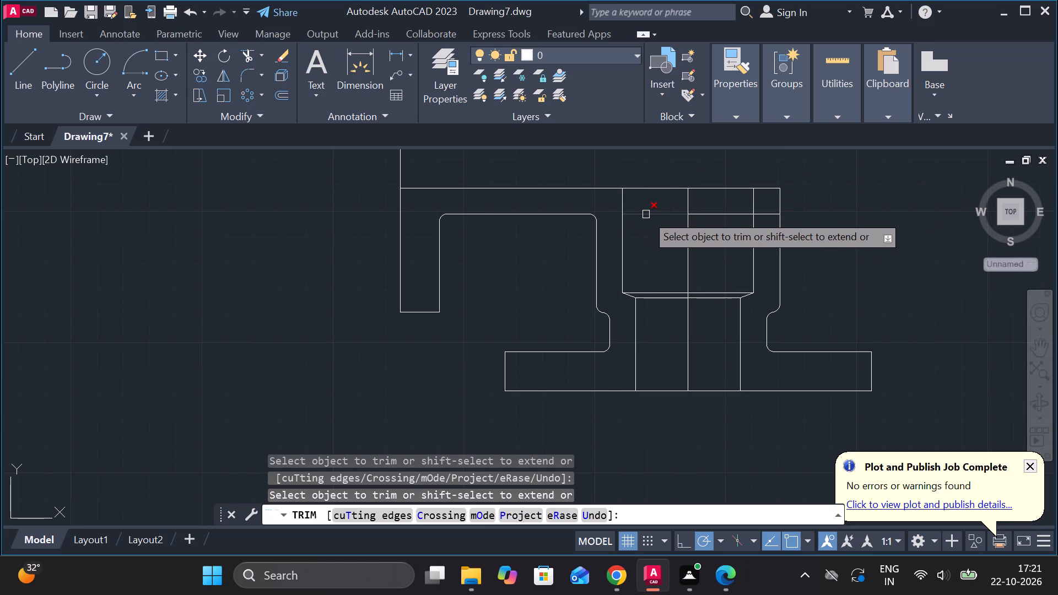
pyautogui.click(646, 214)
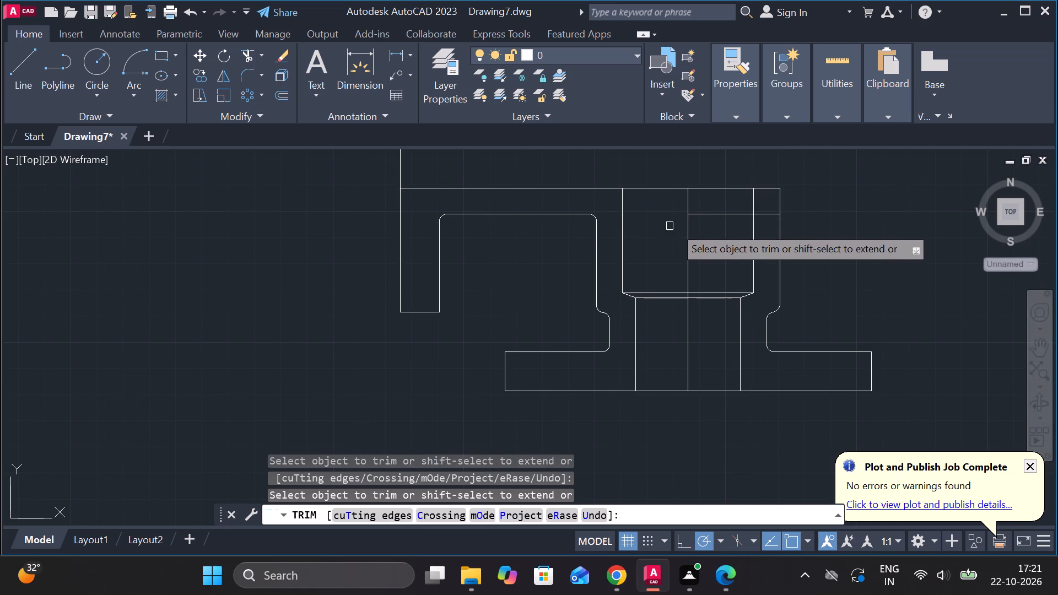
pyautogui.click(719, 214)
pyautogui.click(769, 214)
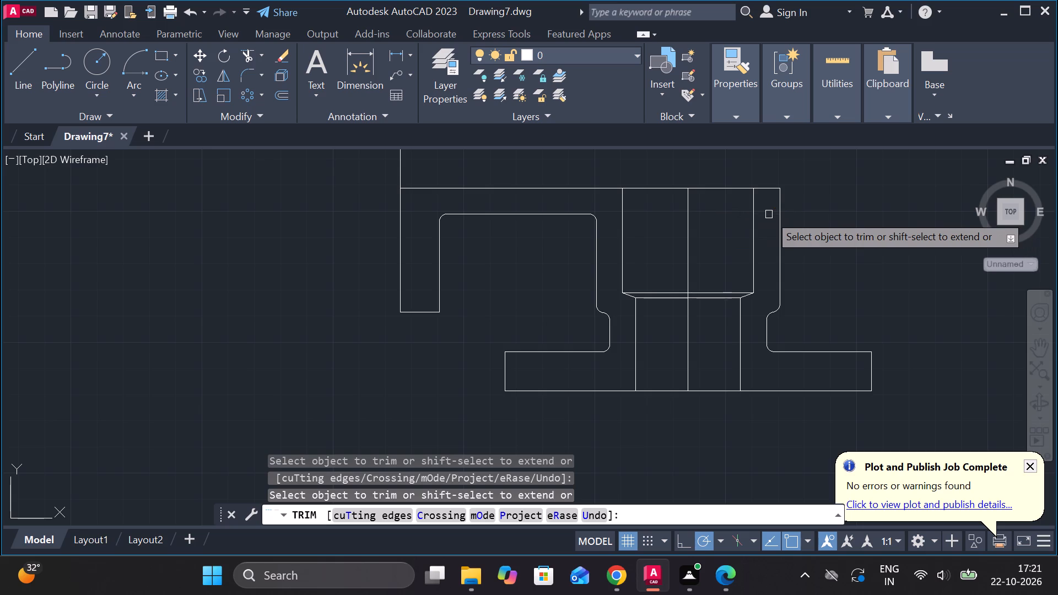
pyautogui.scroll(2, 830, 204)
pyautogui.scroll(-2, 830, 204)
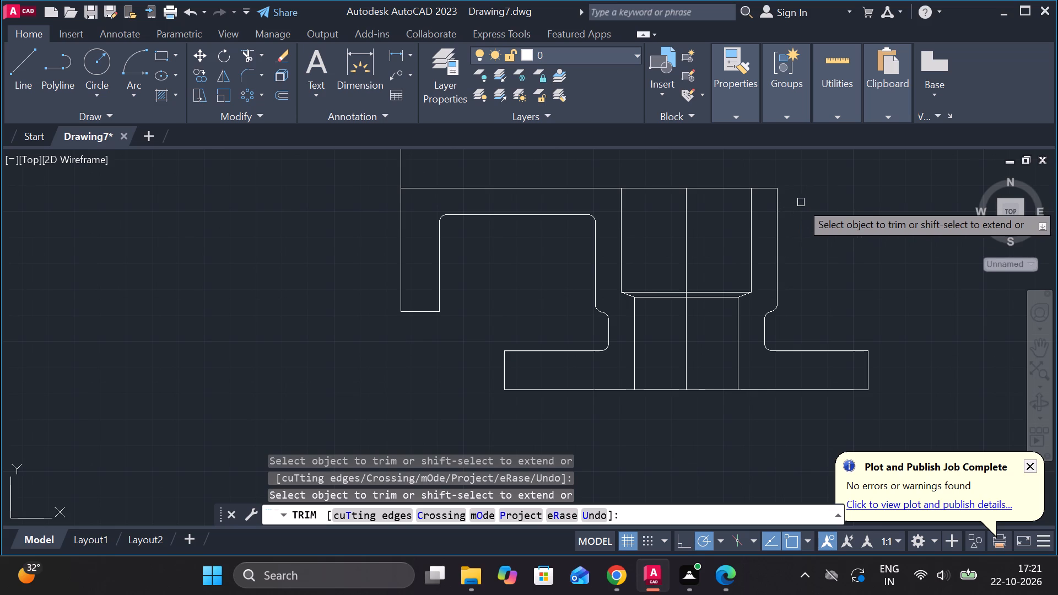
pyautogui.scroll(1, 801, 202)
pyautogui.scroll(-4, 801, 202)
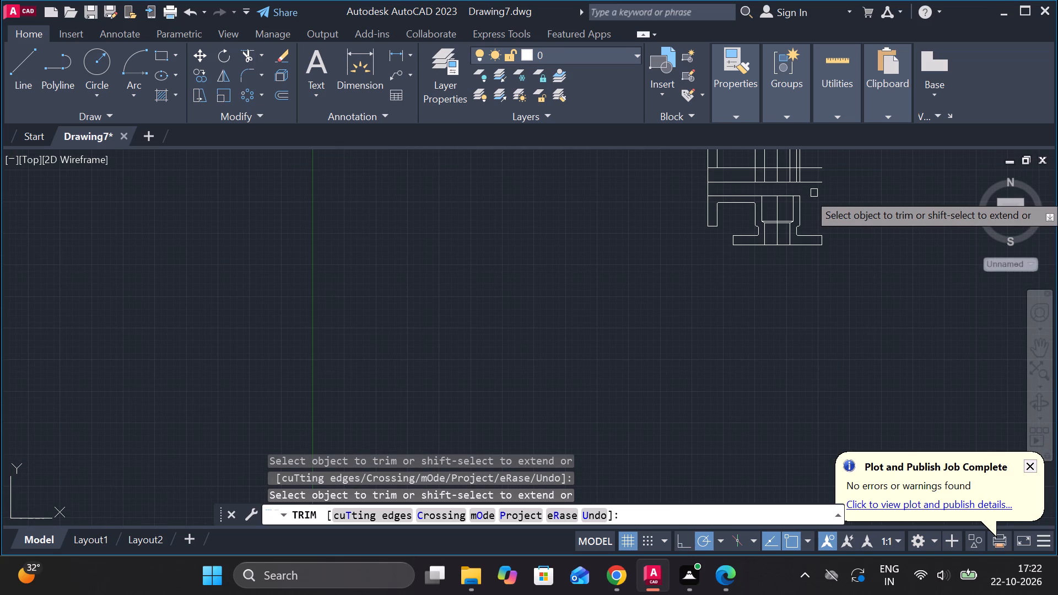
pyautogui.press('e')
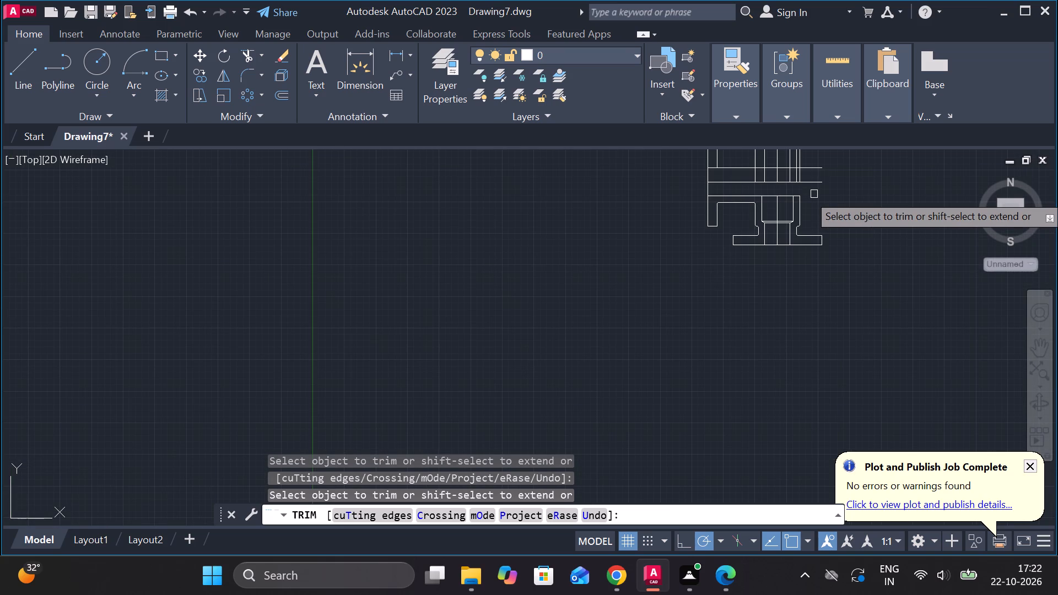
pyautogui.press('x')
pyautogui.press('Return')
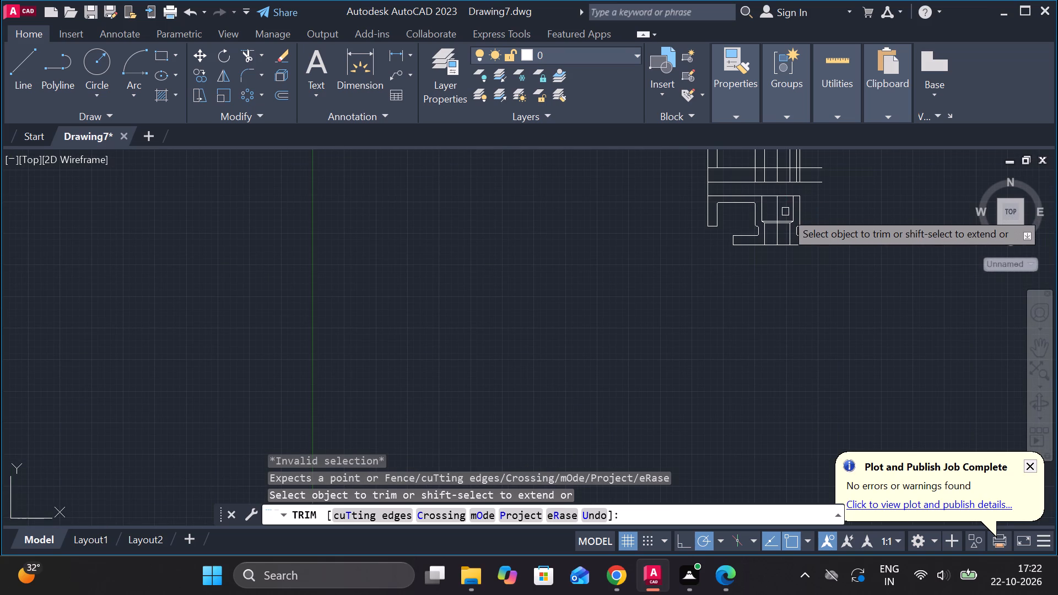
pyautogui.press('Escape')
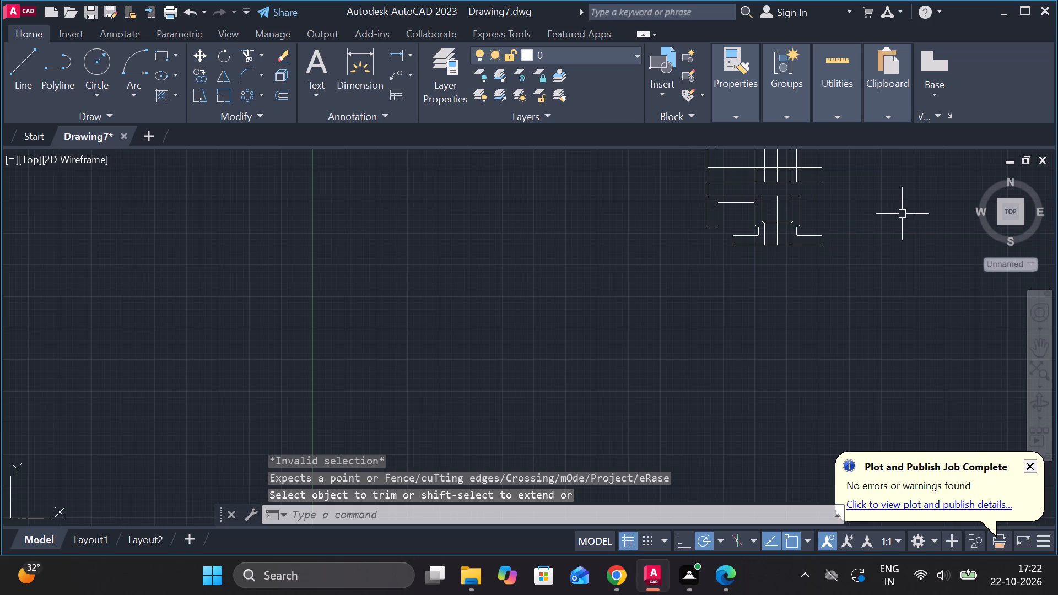
# Extend the lower part's vertical centre line upward to the next horizontal above the bore.
pyautogui.write('ex')
pyautogui.press('Return')
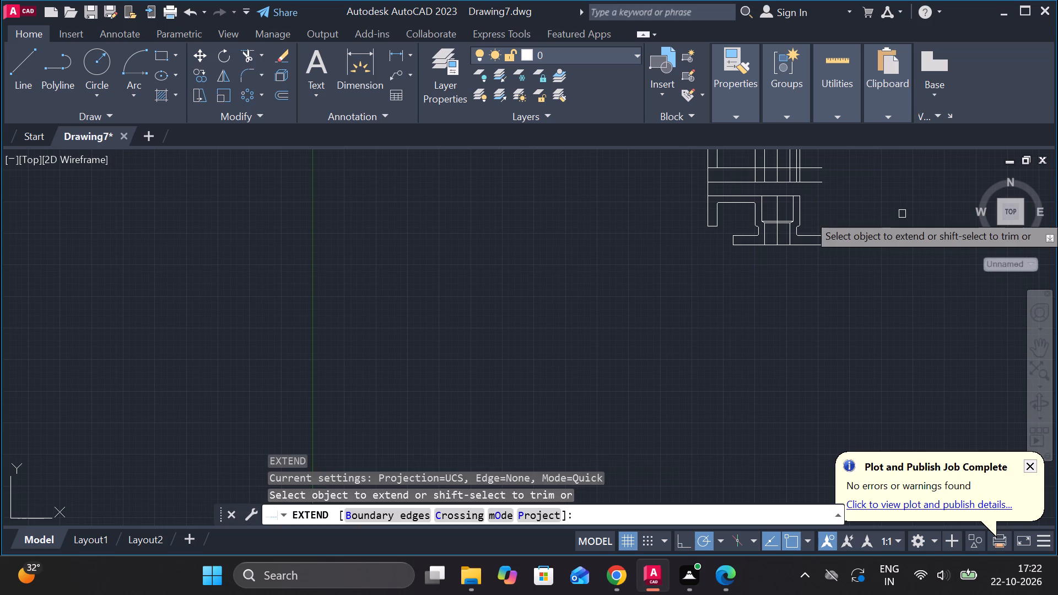
pyautogui.click(781, 209)
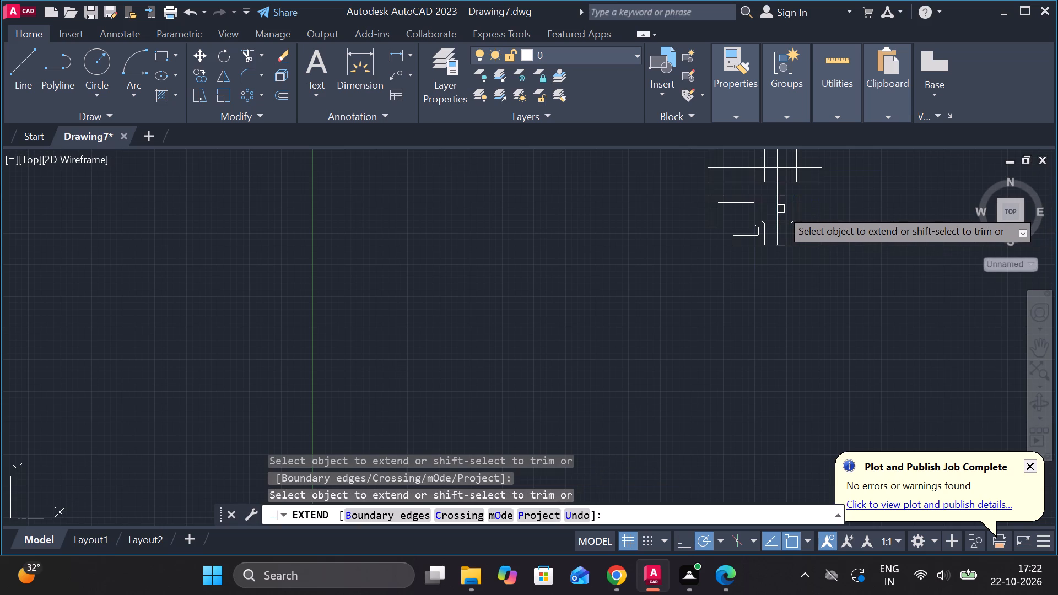
pyautogui.scroll(3, 854, 169)
pyautogui.scroll(-2, 840, 176)
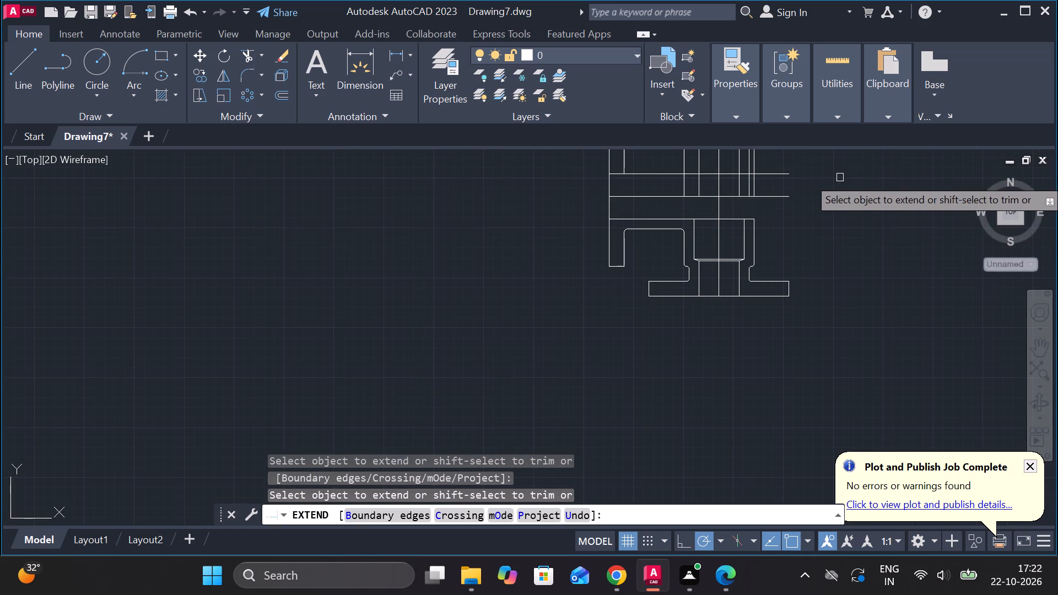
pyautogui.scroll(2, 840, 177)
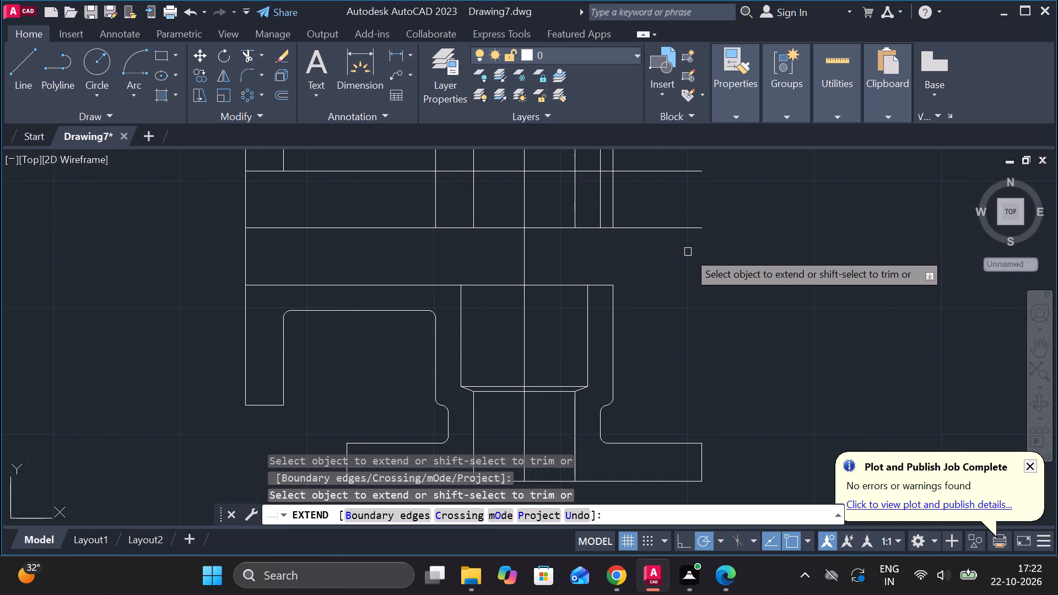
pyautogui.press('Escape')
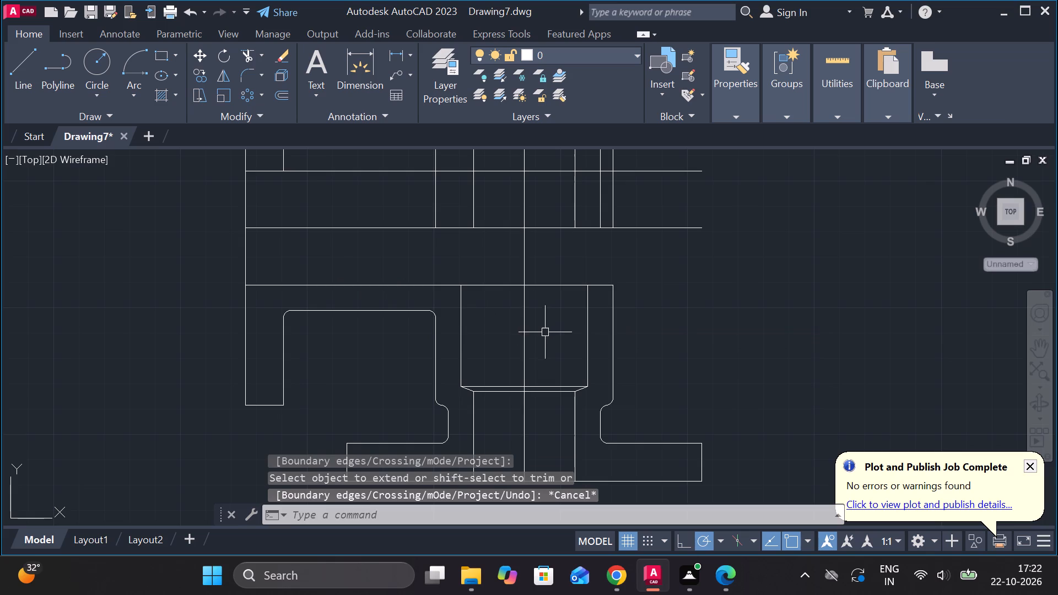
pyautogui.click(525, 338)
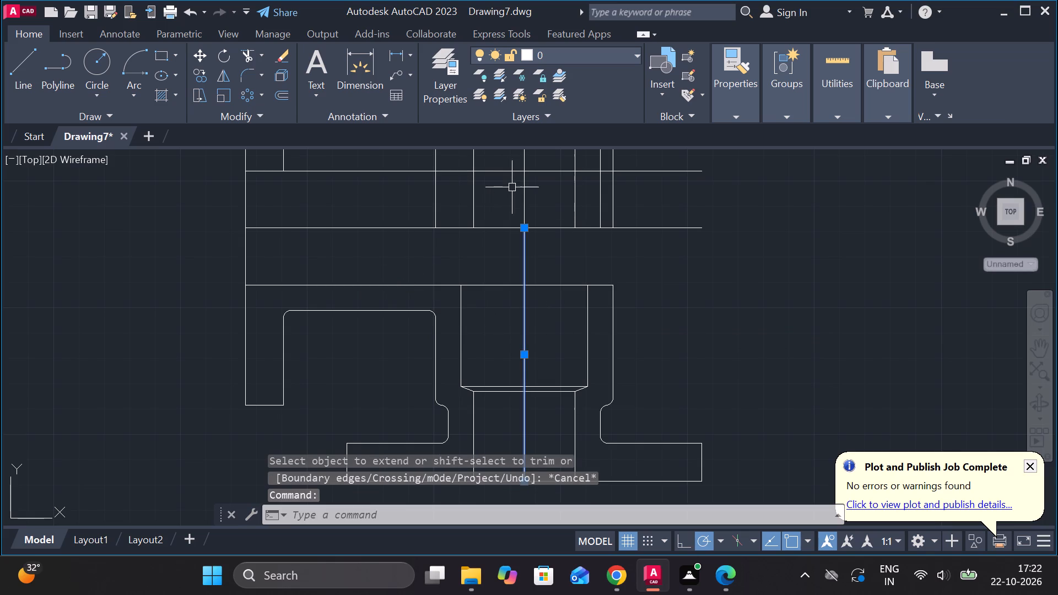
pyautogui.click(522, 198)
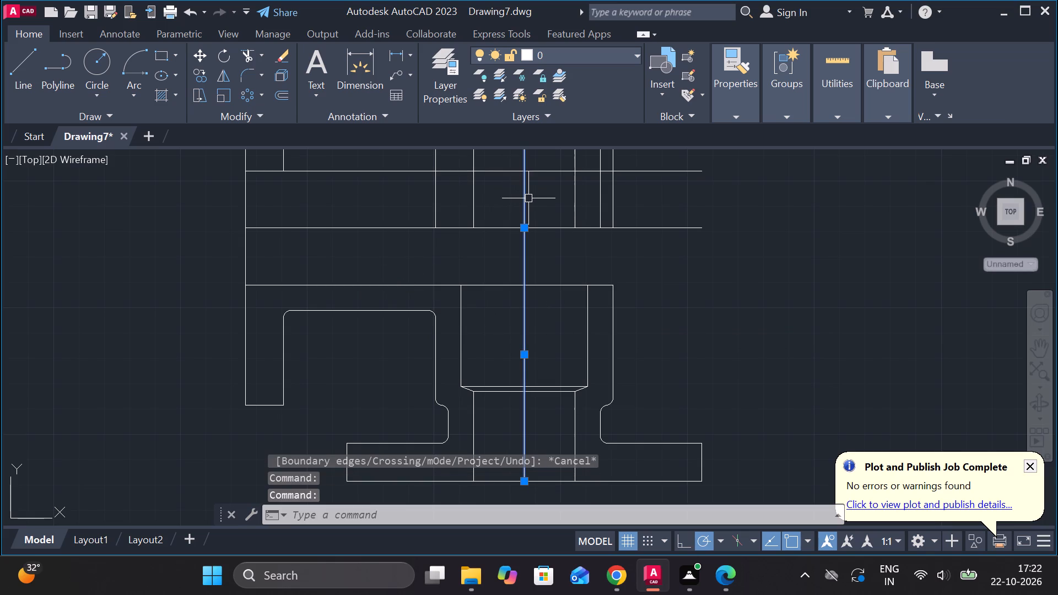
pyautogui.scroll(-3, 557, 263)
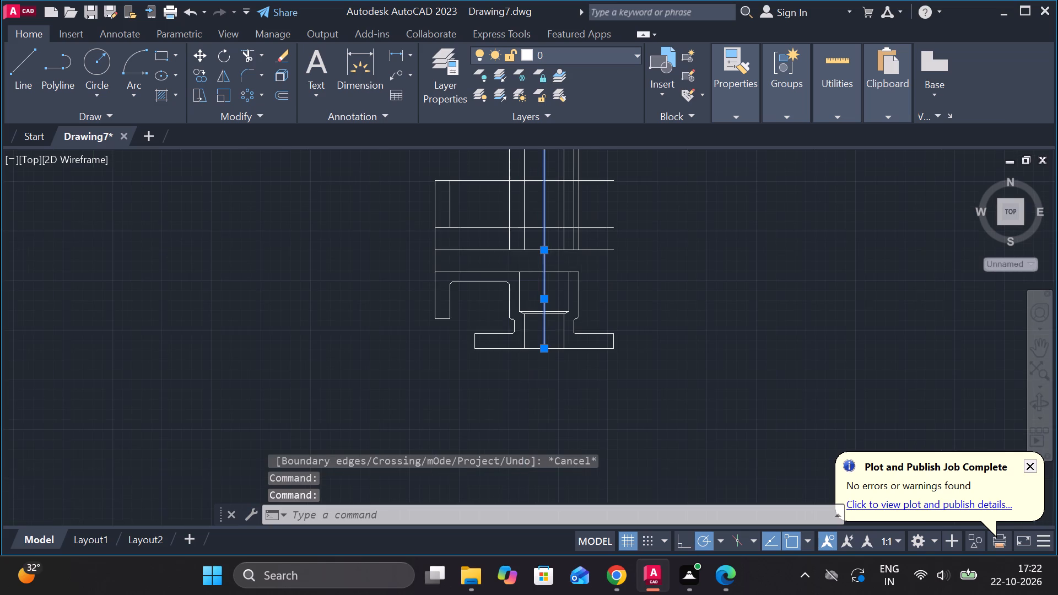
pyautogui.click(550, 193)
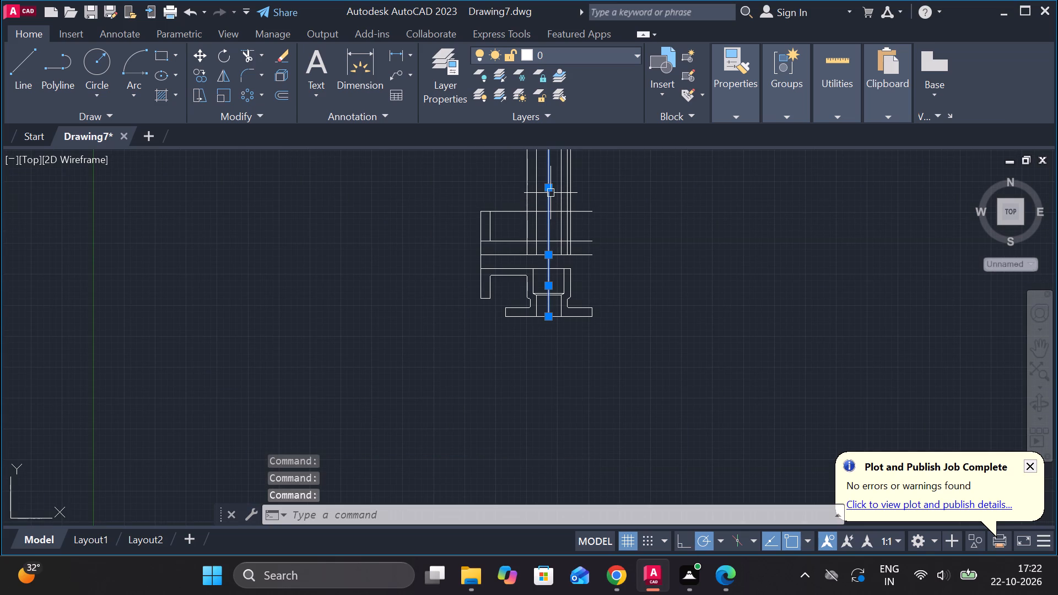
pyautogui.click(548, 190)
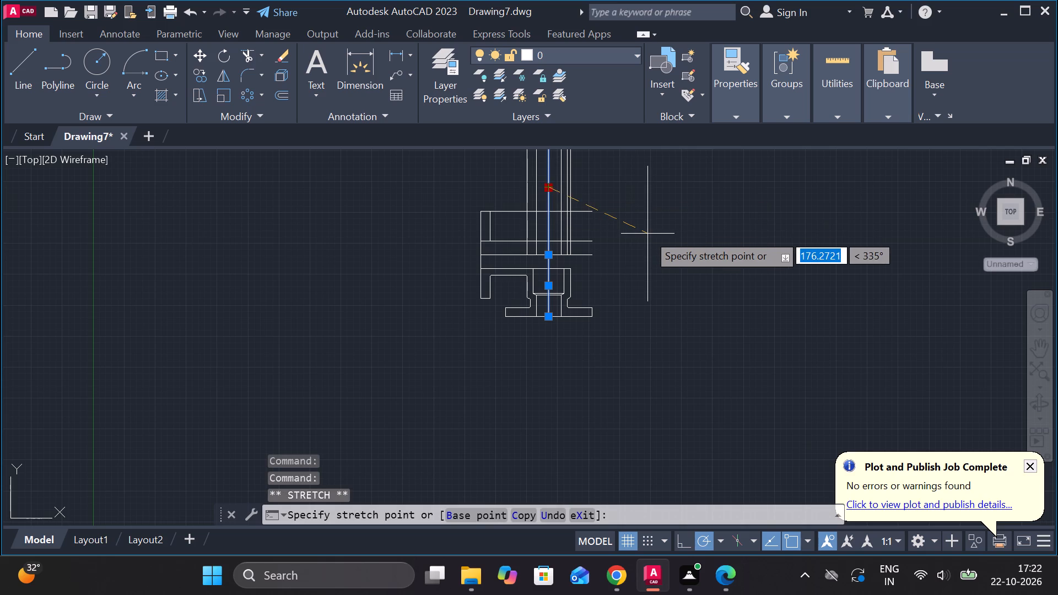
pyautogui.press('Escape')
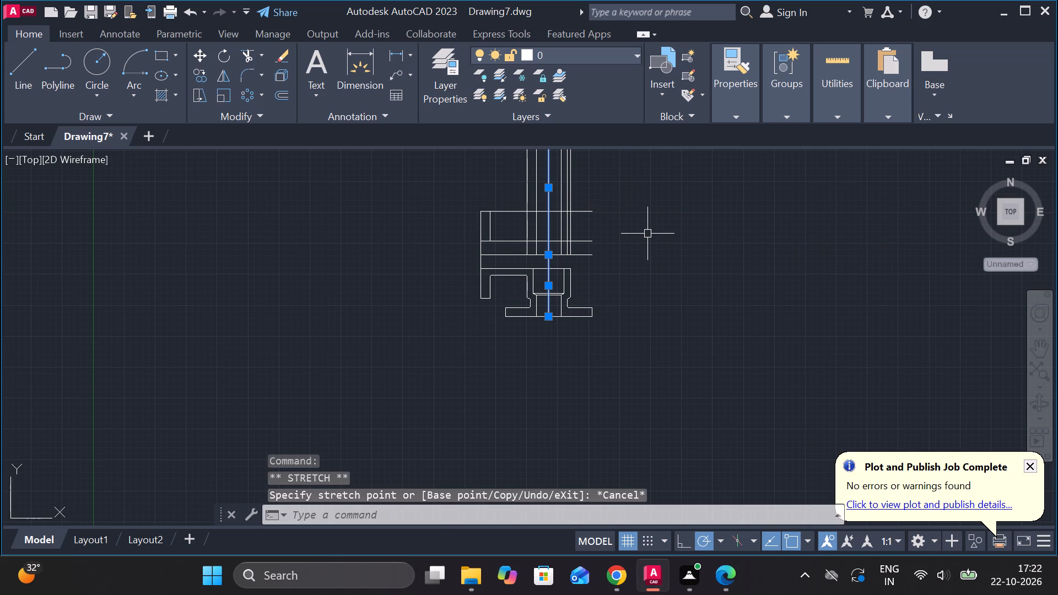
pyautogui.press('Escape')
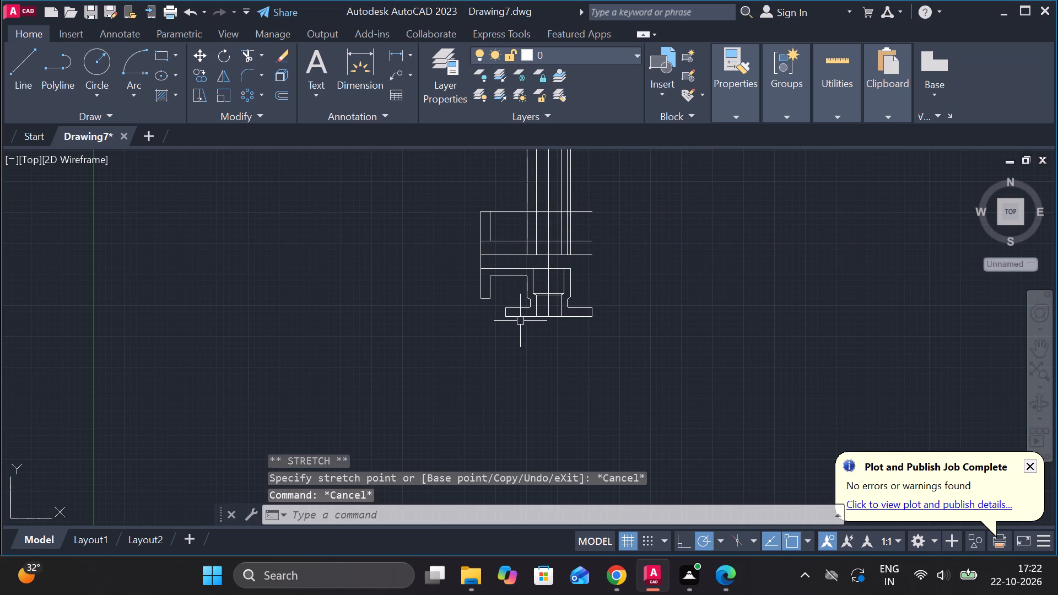
# Copy the lower part's vertical centre line, taking its intersection with the bore's top edge as the base point.
pyautogui.click(547, 280)
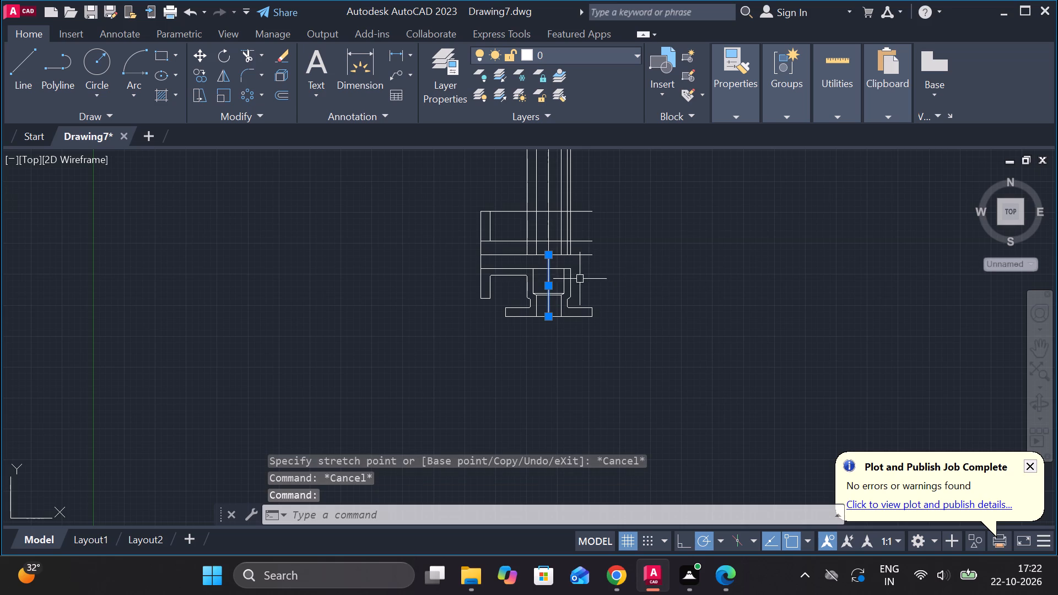
pyautogui.click(196, 75)
pyautogui.scroll(3, 578, 266)
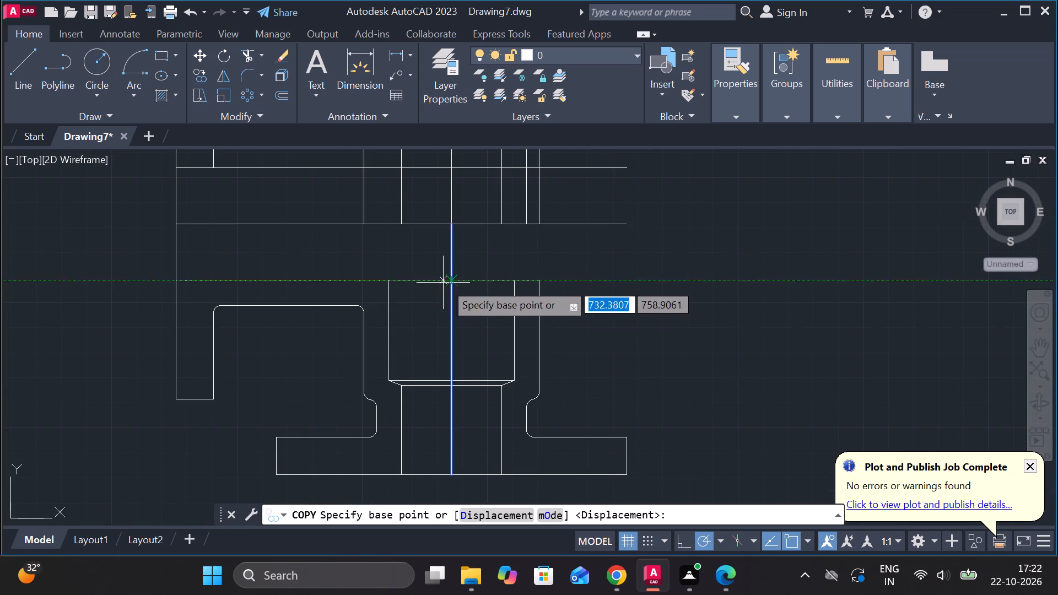
pyautogui.click(455, 283)
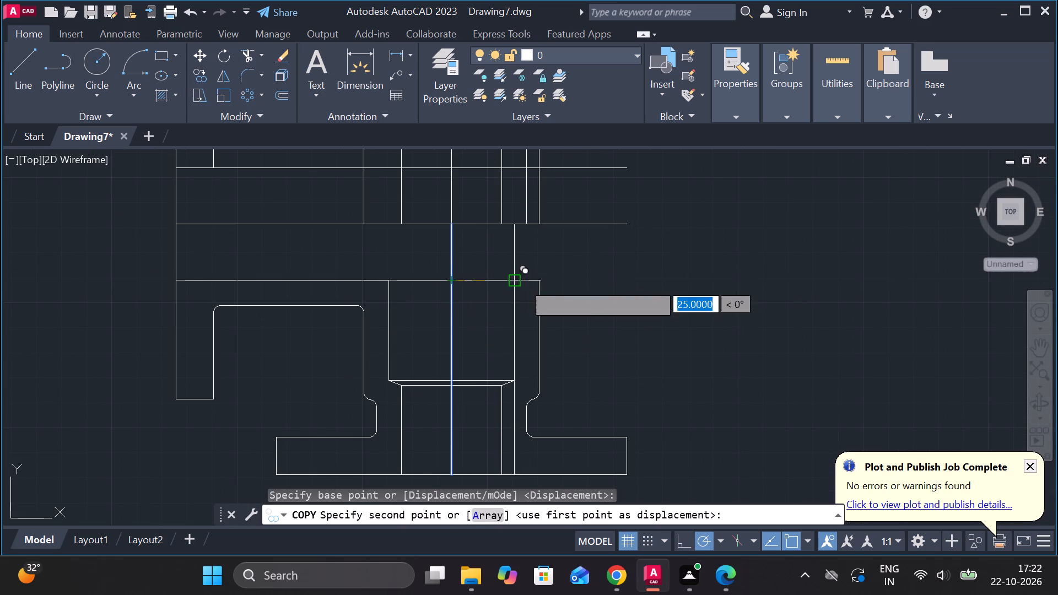
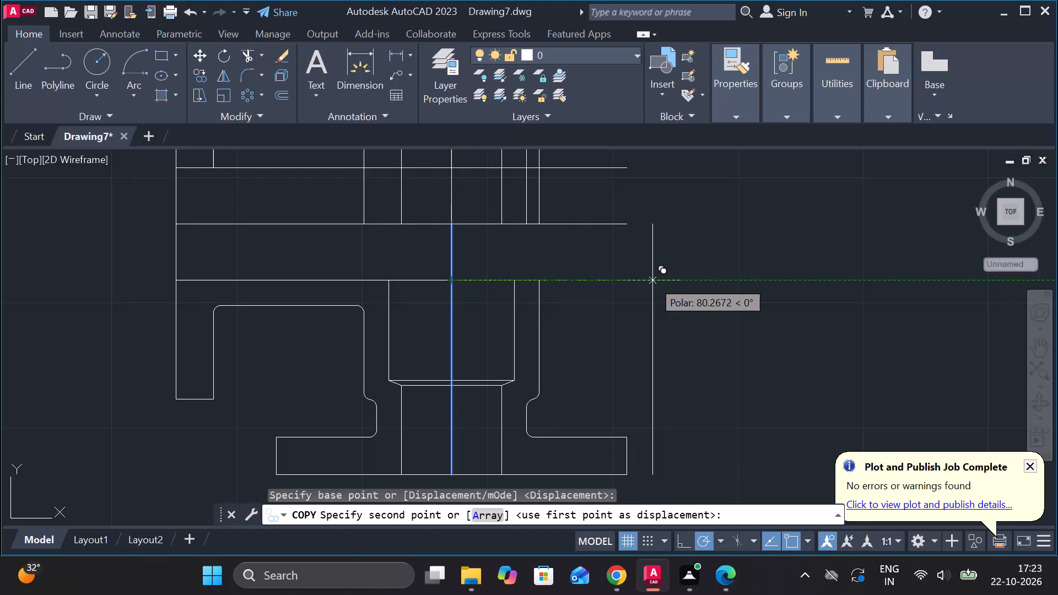
# Place copies of the vertical centre line 55 to the right and 55 to the left of the original.
pyautogui.write('55')
pyautogui.press('Return')
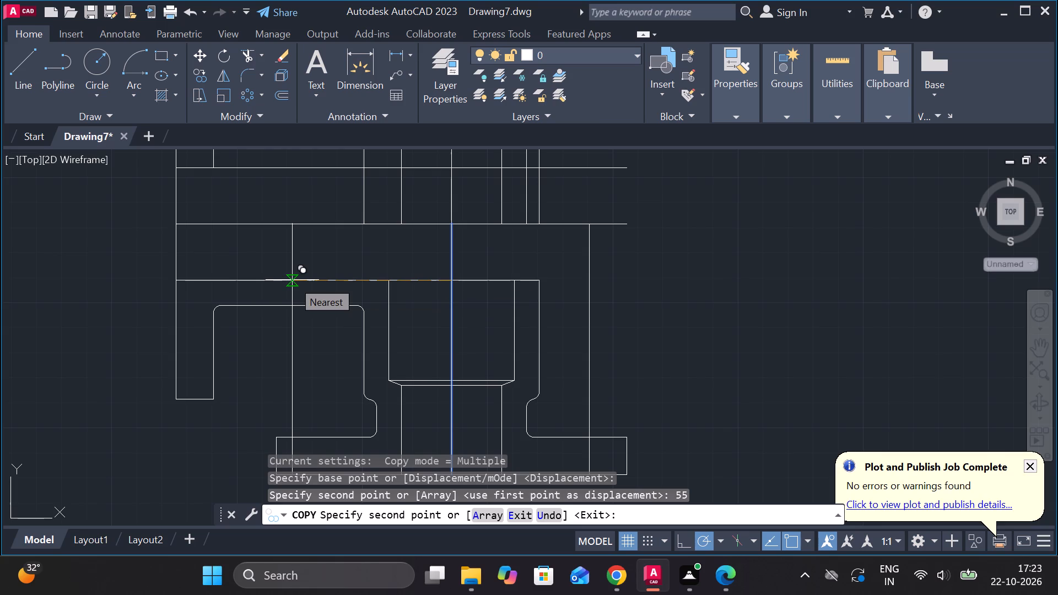
pyautogui.write('55')
pyautogui.press('Return')
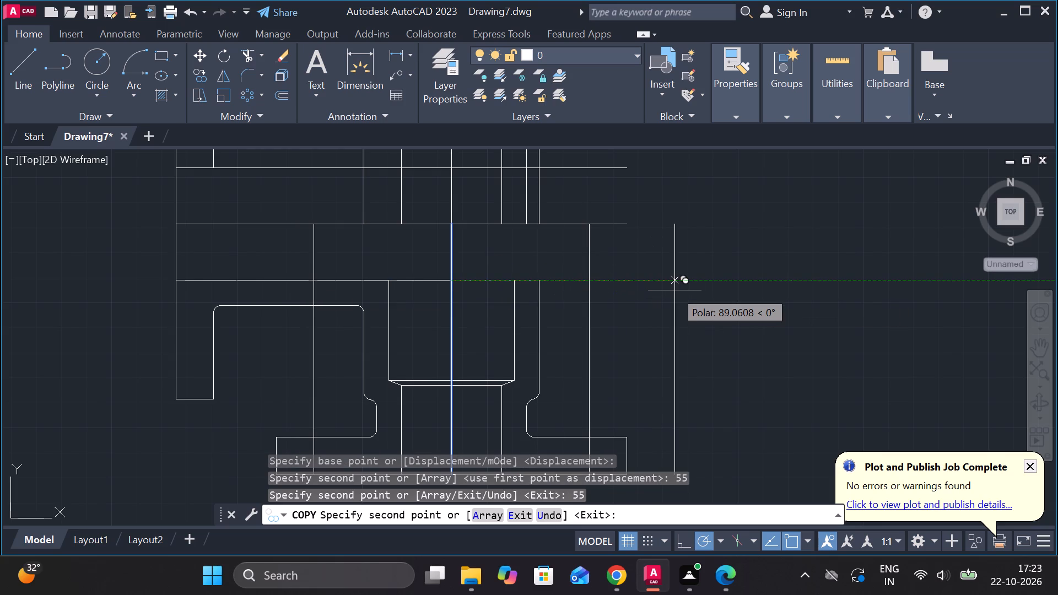
pyautogui.press('Escape')
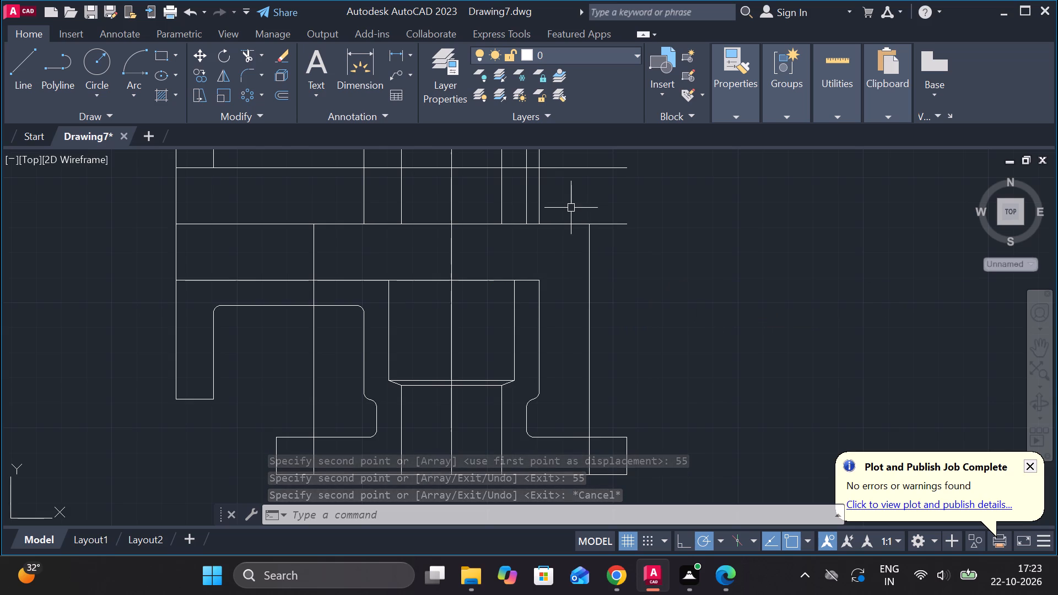
# Draw a circle of radius 20 centred on the upper end of the right-hand copied centre line.
pyautogui.click(93, 60)
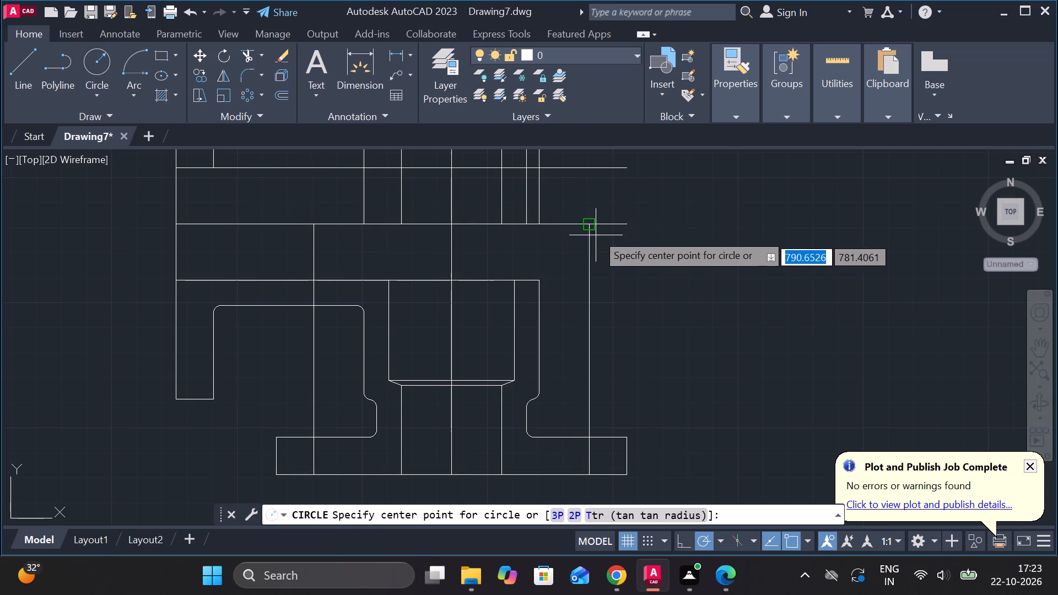
pyautogui.click(590, 224)
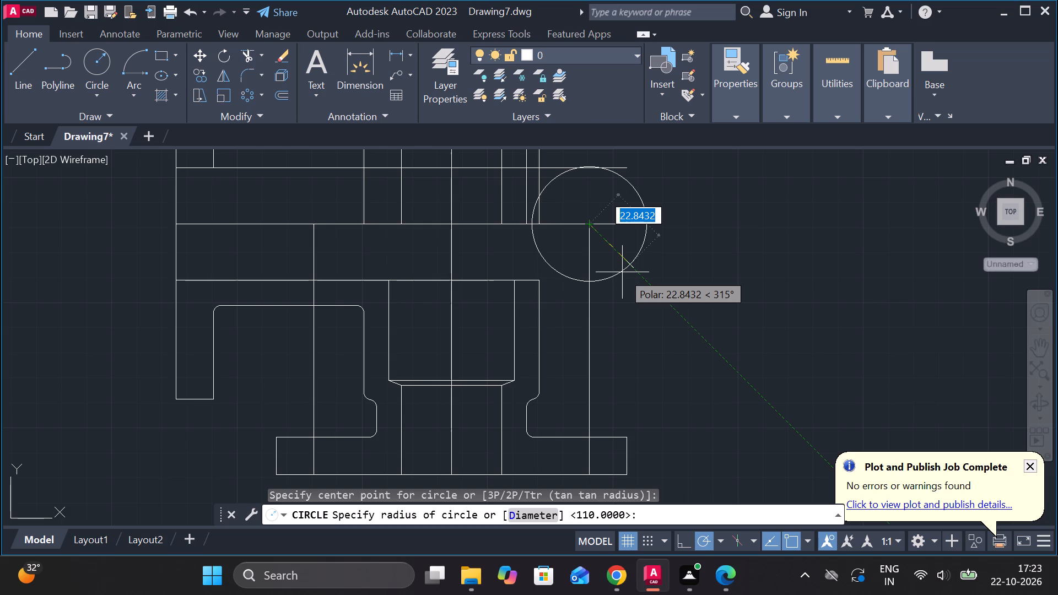
pyautogui.press('2')
pyautogui.press('0')
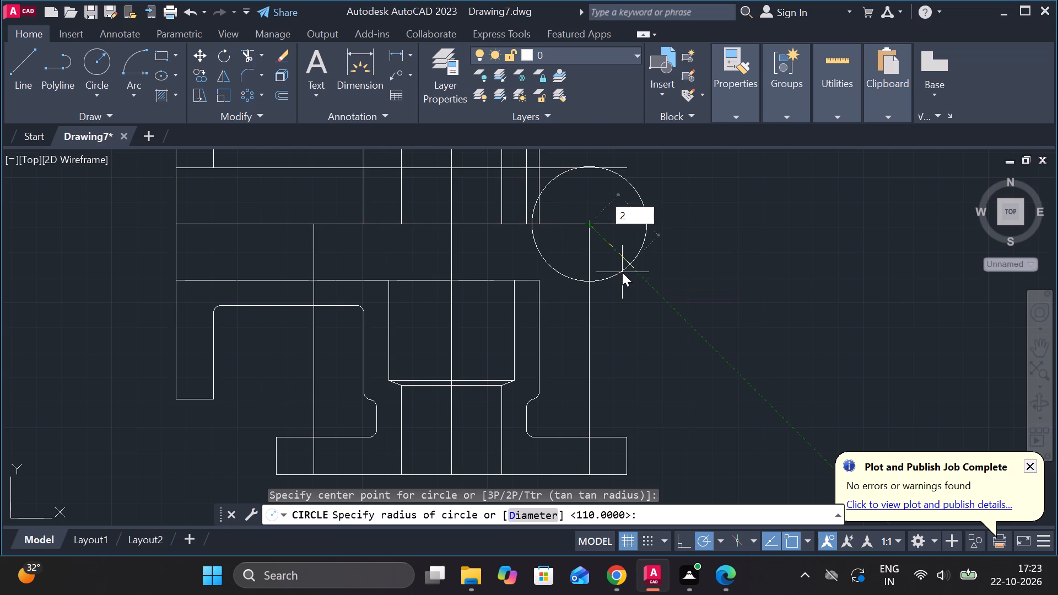
pyautogui.press('Return')
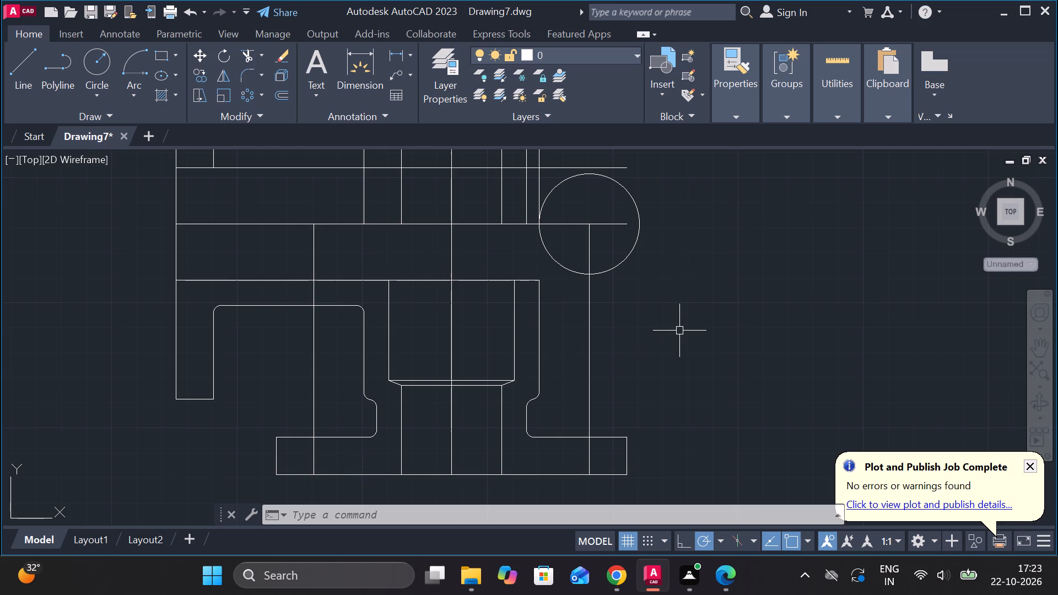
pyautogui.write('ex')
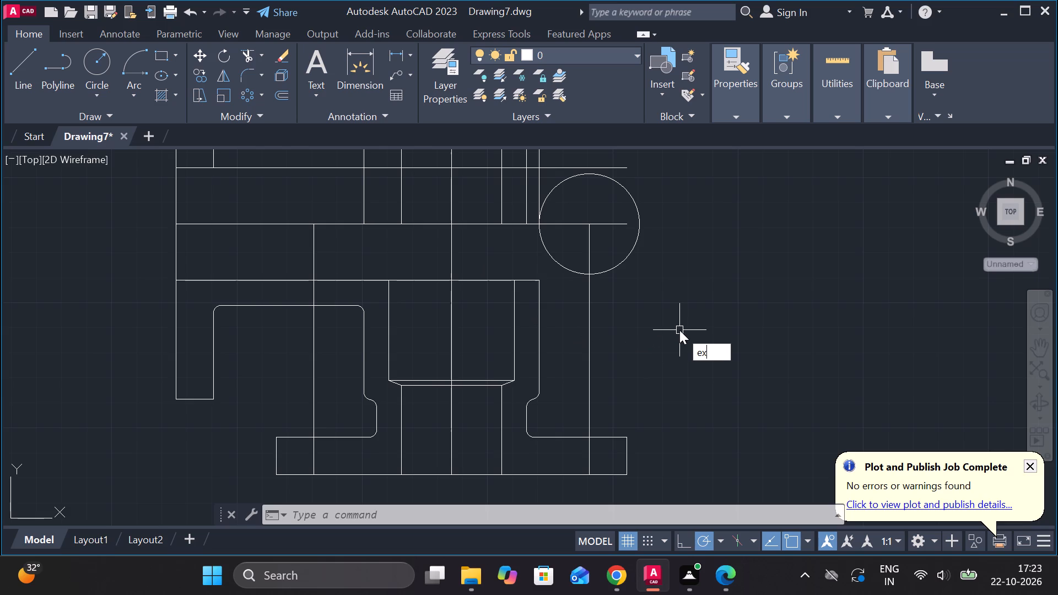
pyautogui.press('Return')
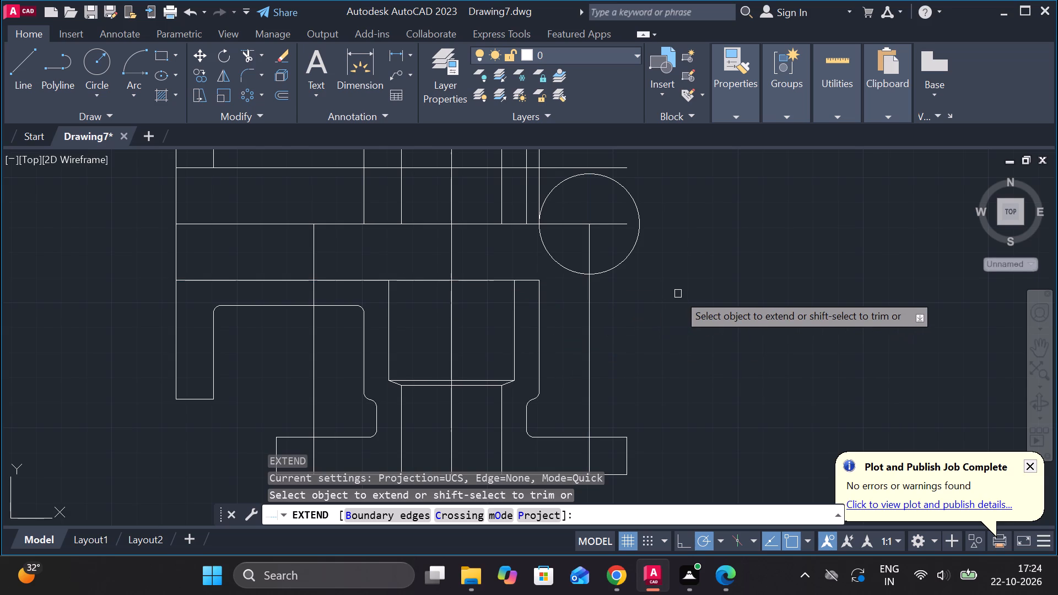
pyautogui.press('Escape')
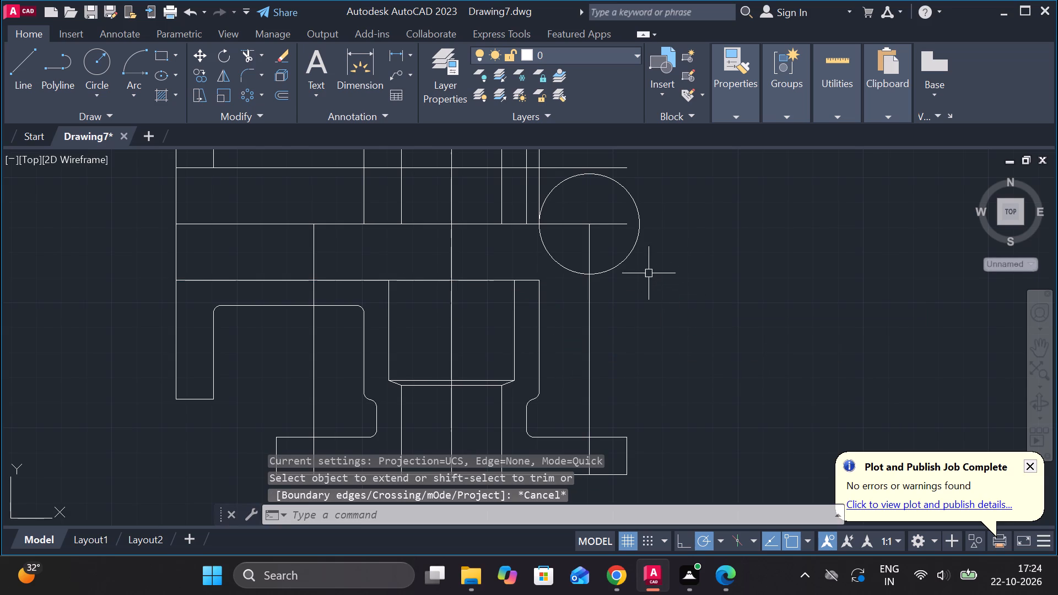
# Measure the vertical distance along the left edge from the bore's top horizontal to the second horizontal above it.
pyautogui.scroll(2, 604, 210)
pyautogui.scroll(-4, 604, 210)
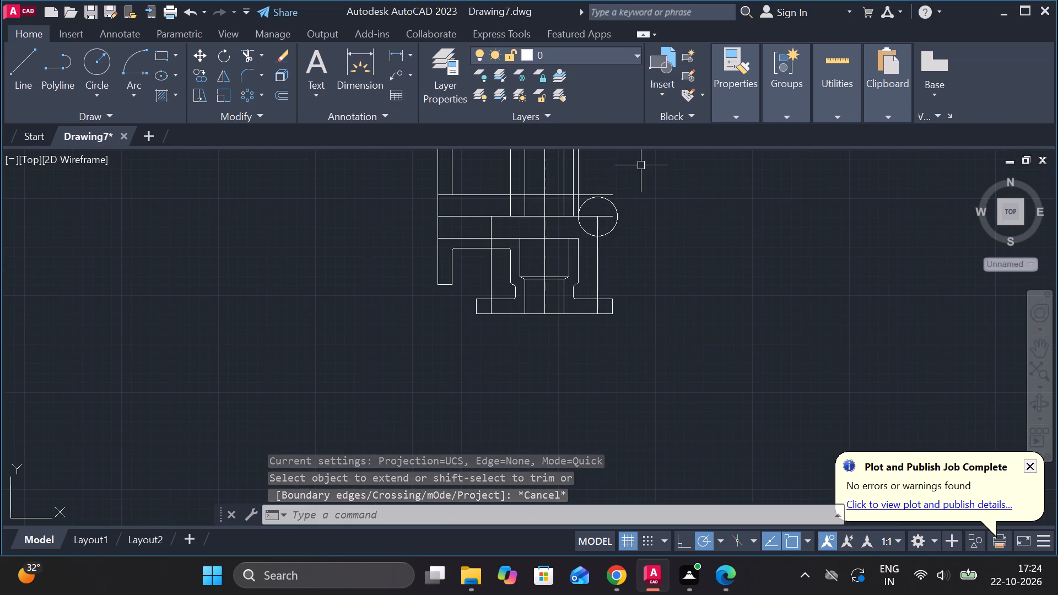
pyautogui.scroll(3, 641, 165)
pyautogui.scroll(-4, 641, 165)
pyautogui.scroll(2, 613, 181)
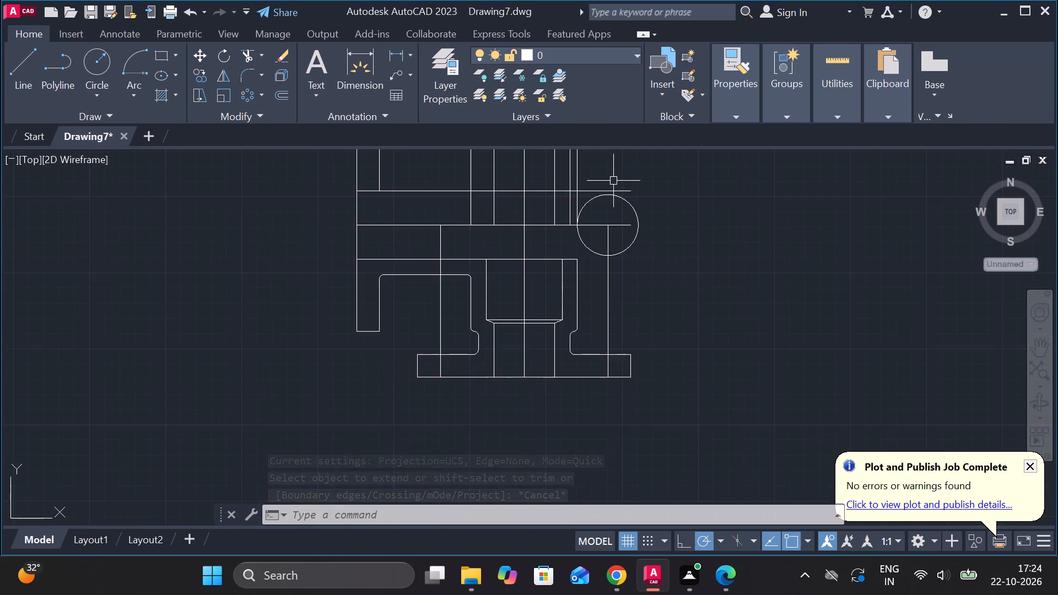
pyautogui.scroll(1, 613, 181)
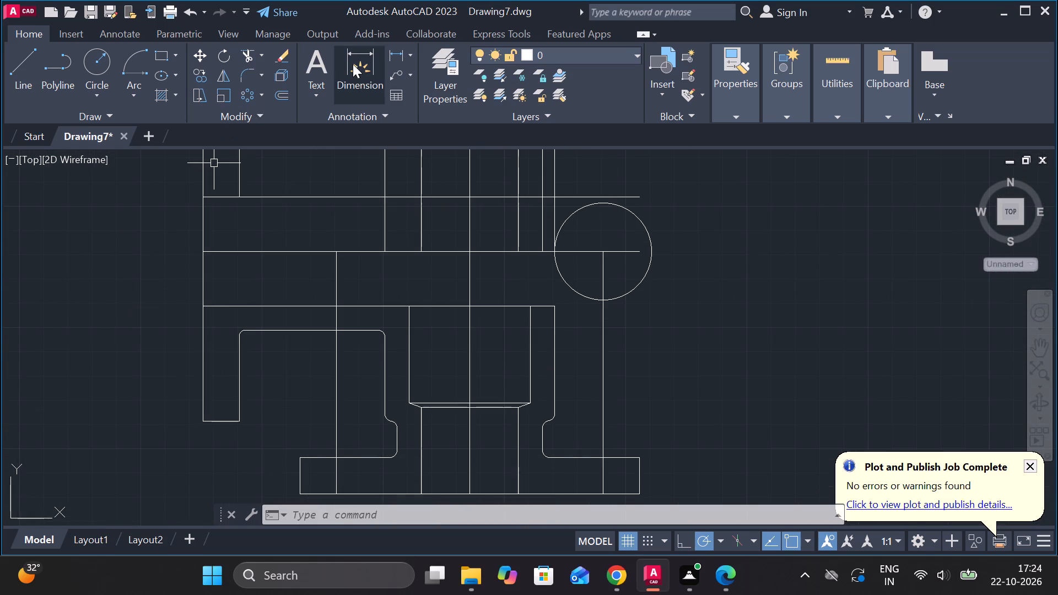
pyautogui.click(400, 55)
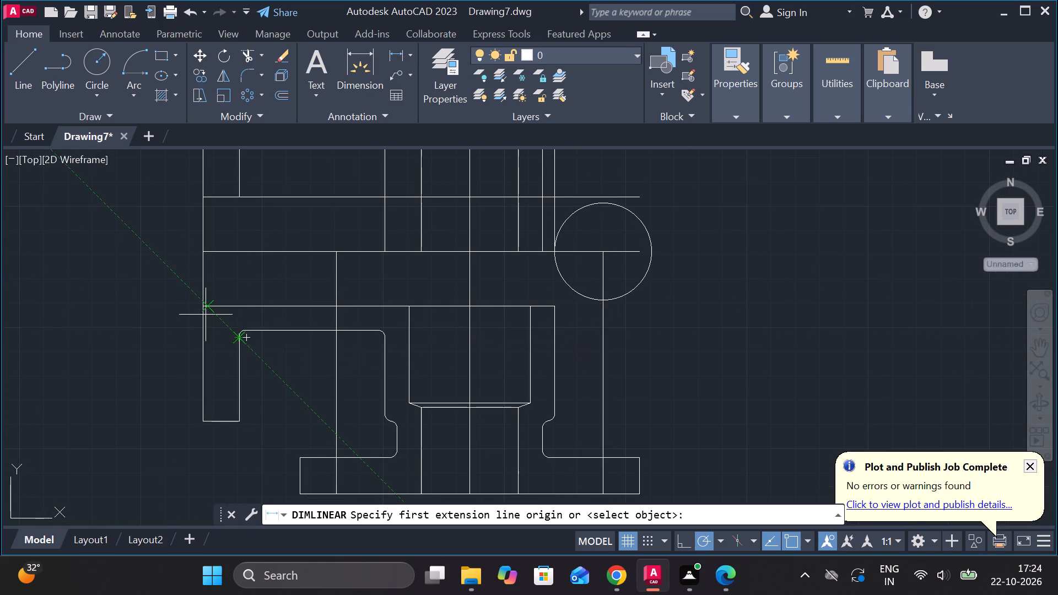
pyautogui.click(204, 307)
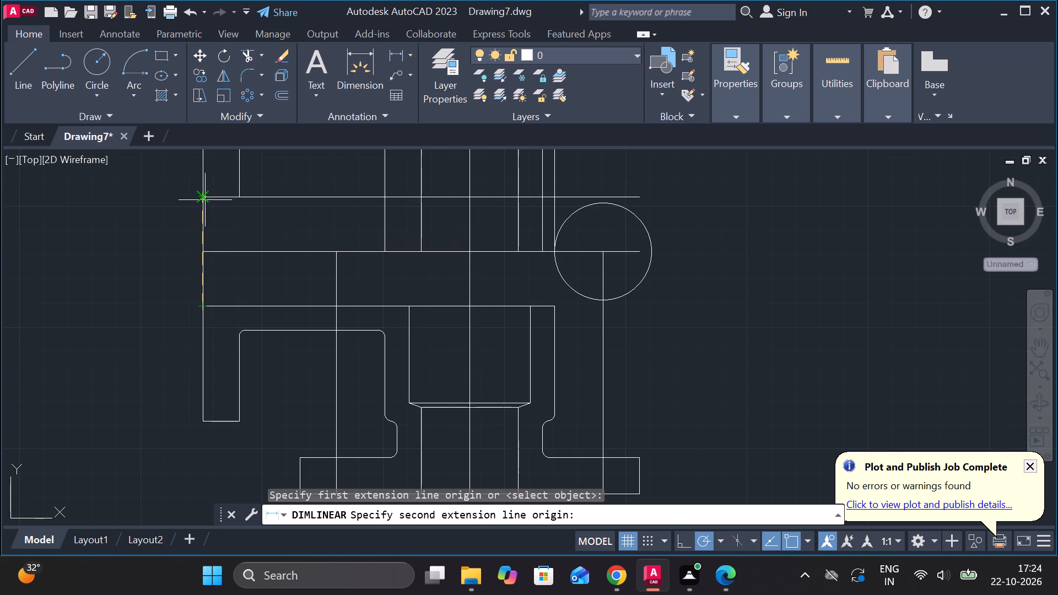
pyautogui.click(204, 197)
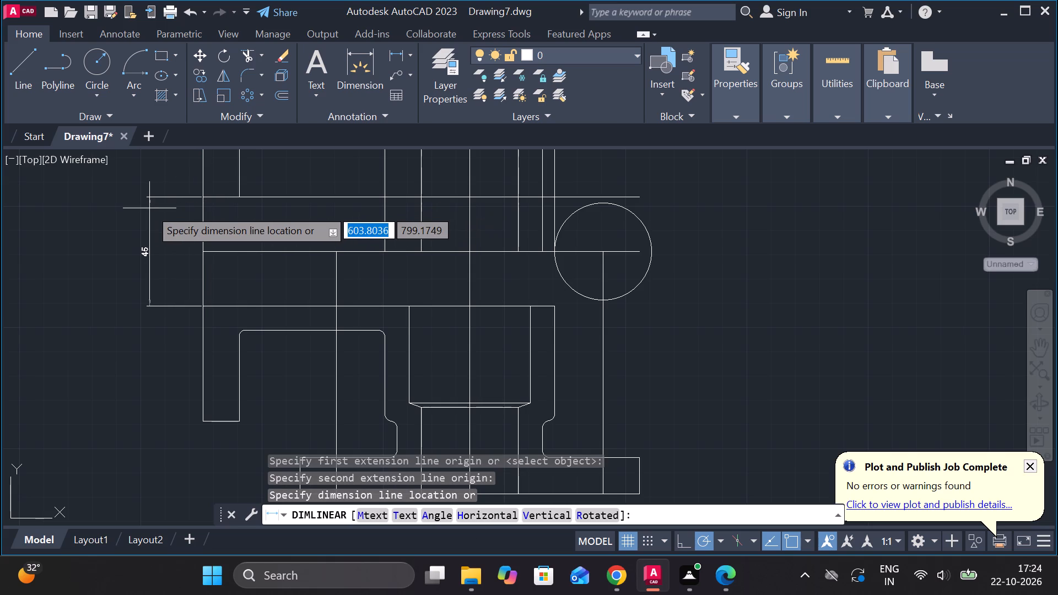
pyautogui.press('Escape')
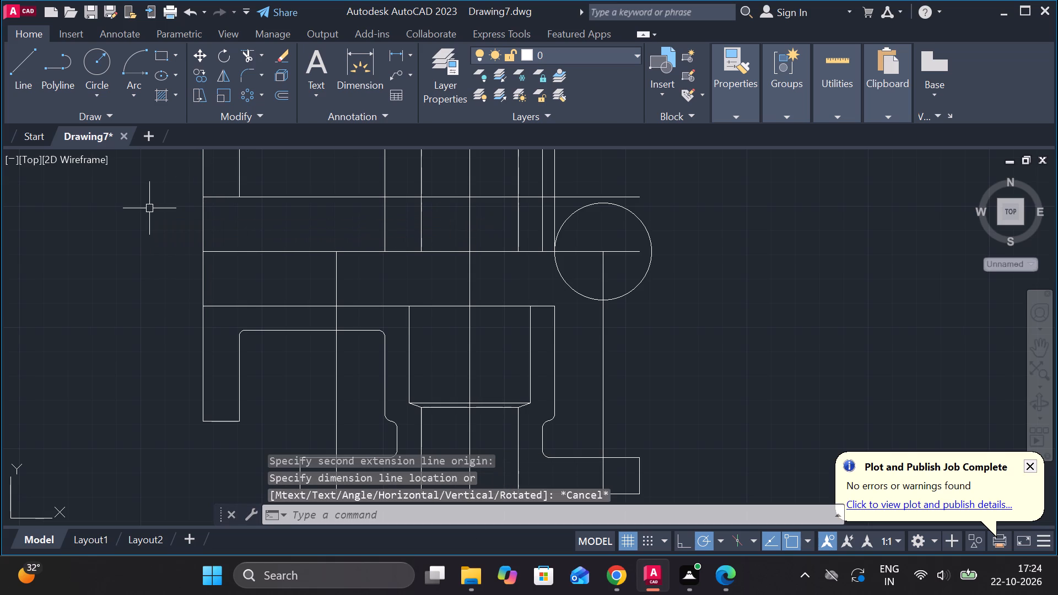
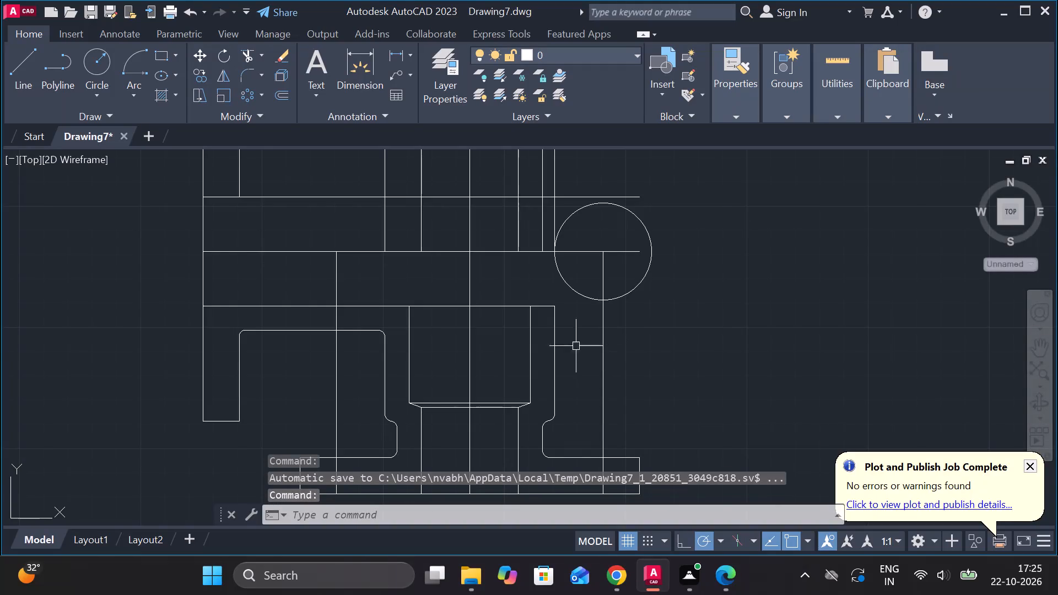
# Measure the horizontal distance between the original vertical centre line and its right-hand copy.
pyautogui.click(398, 54)
pyautogui.click(471, 356)
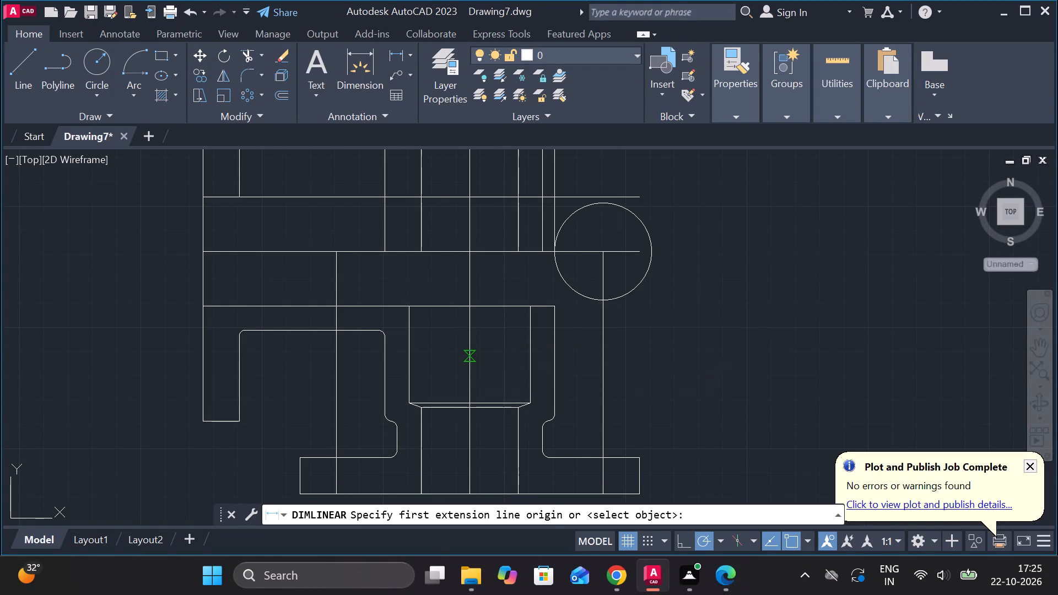
pyautogui.click(602, 359)
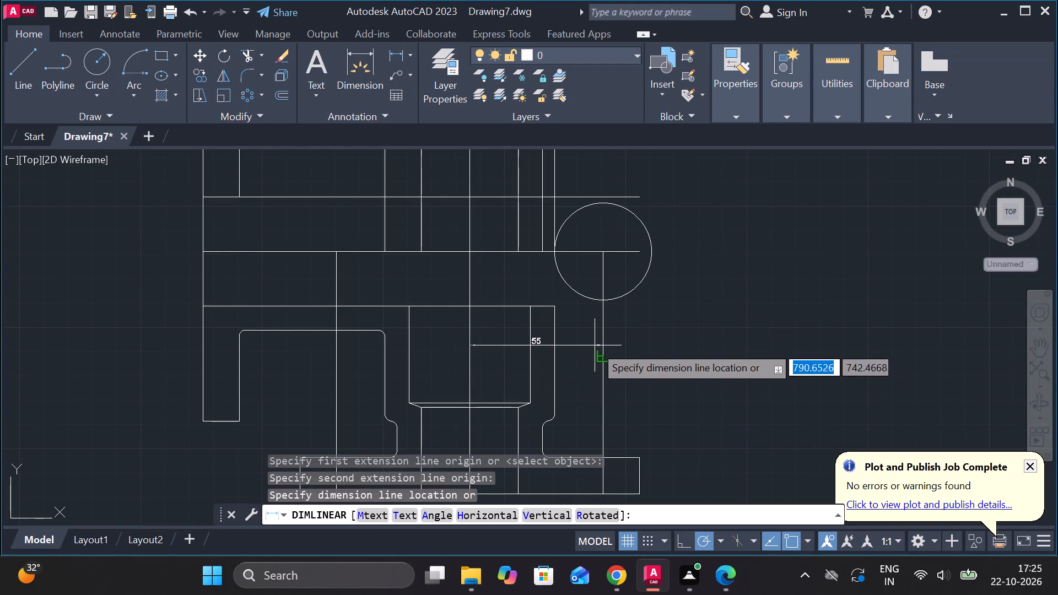
pyautogui.scroll(3, 595, 345)
pyautogui.scroll(-3, 595, 345)
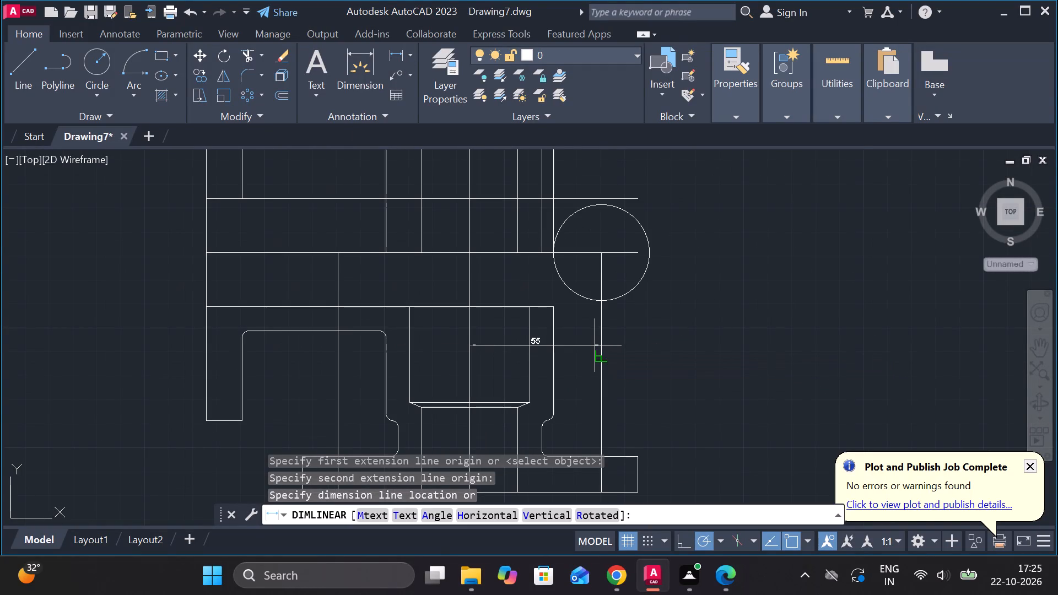
pyautogui.press('Escape')
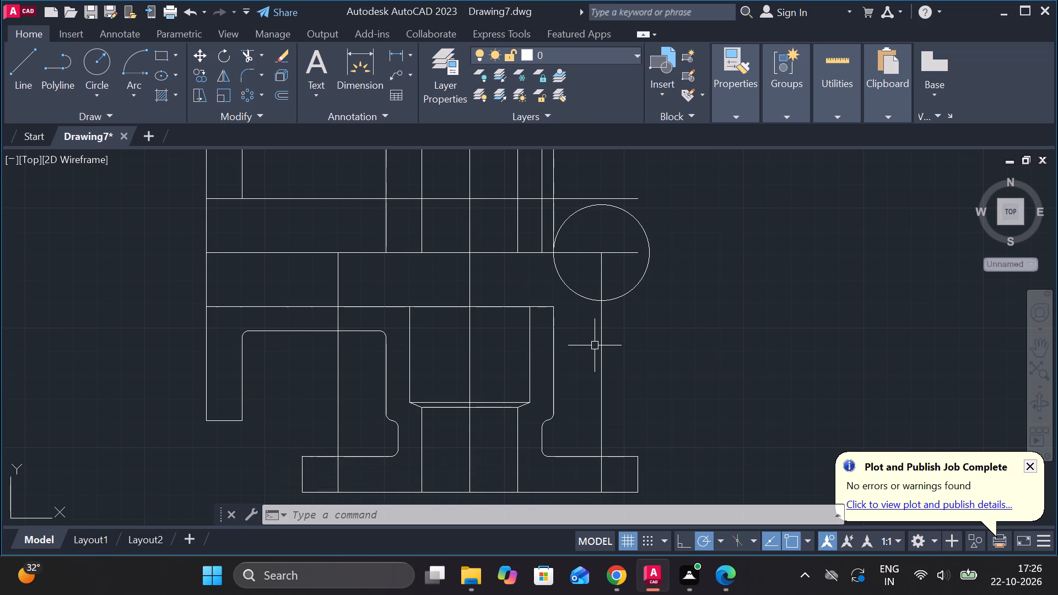
# Delete the circle centred on the upper end of the right-hand centre line.
pyautogui.click(629, 295)
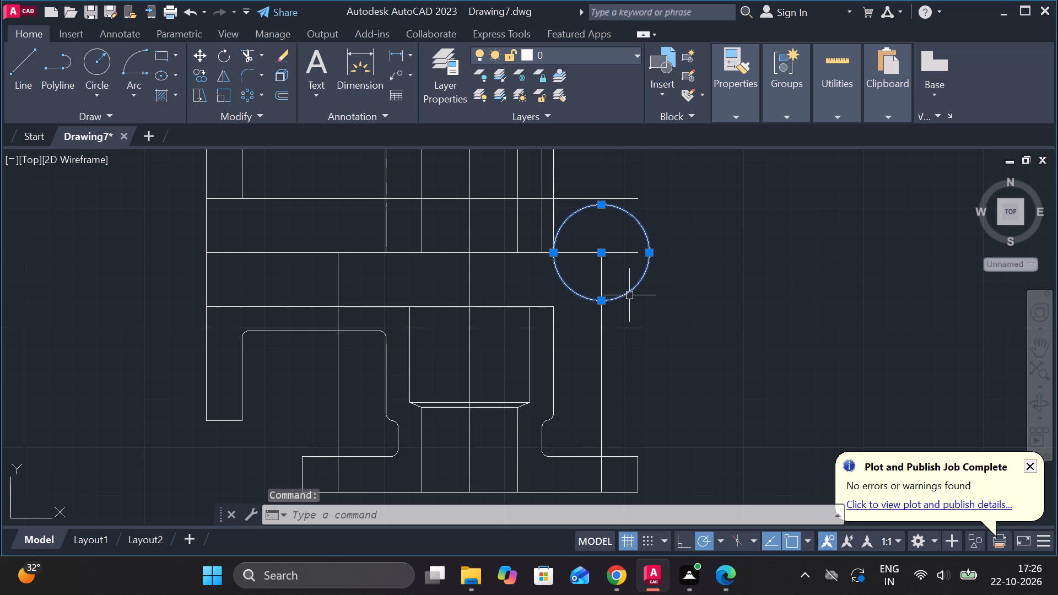
pyautogui.press('Delete')
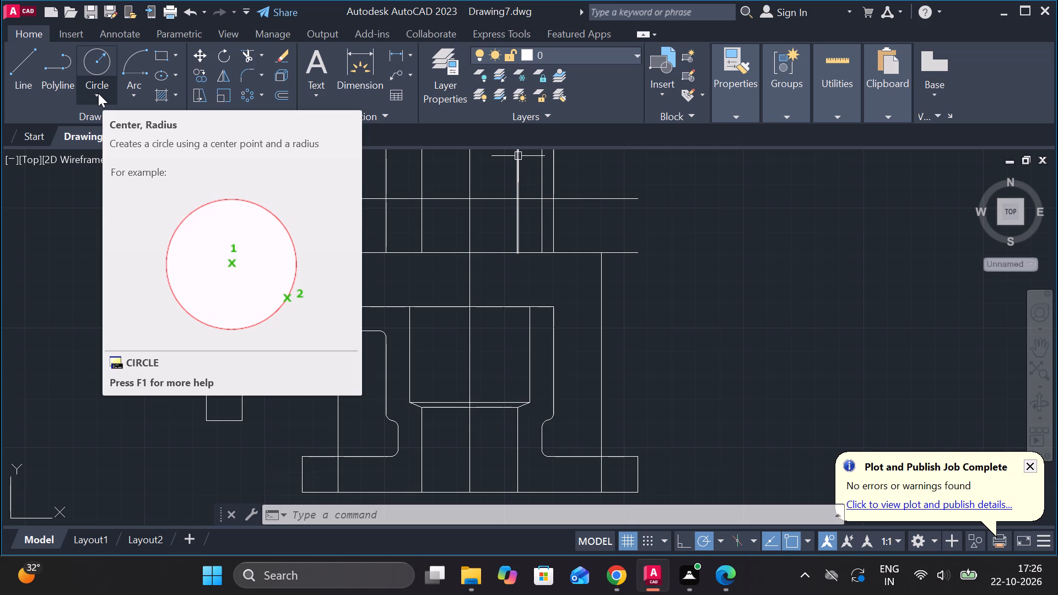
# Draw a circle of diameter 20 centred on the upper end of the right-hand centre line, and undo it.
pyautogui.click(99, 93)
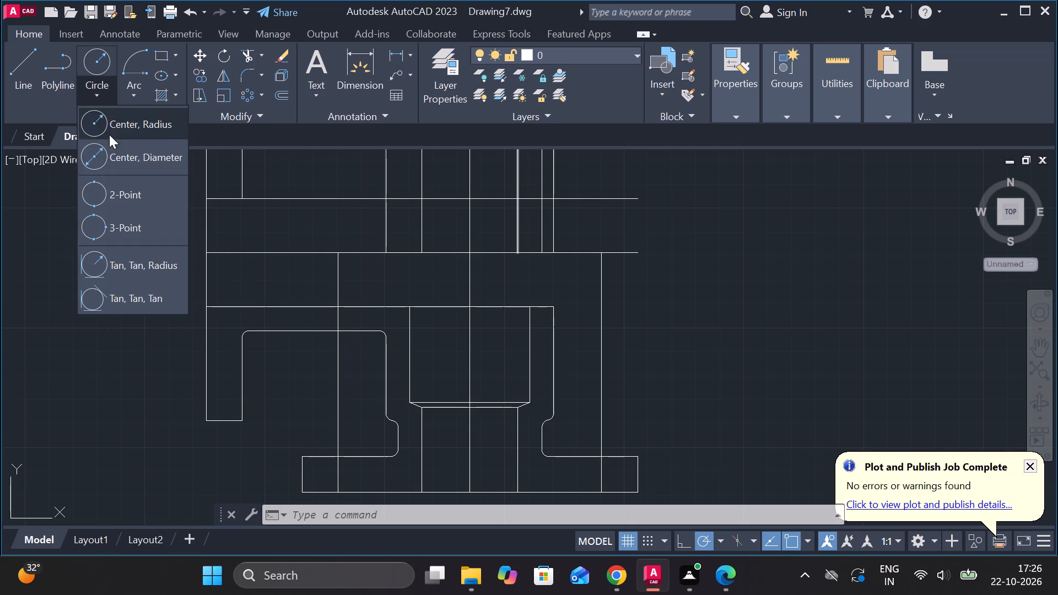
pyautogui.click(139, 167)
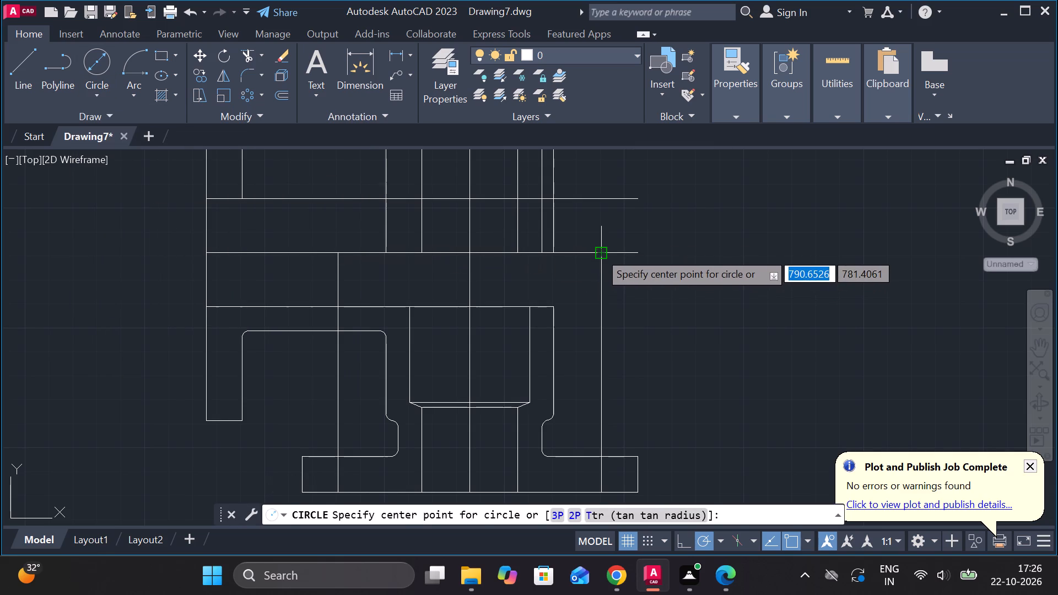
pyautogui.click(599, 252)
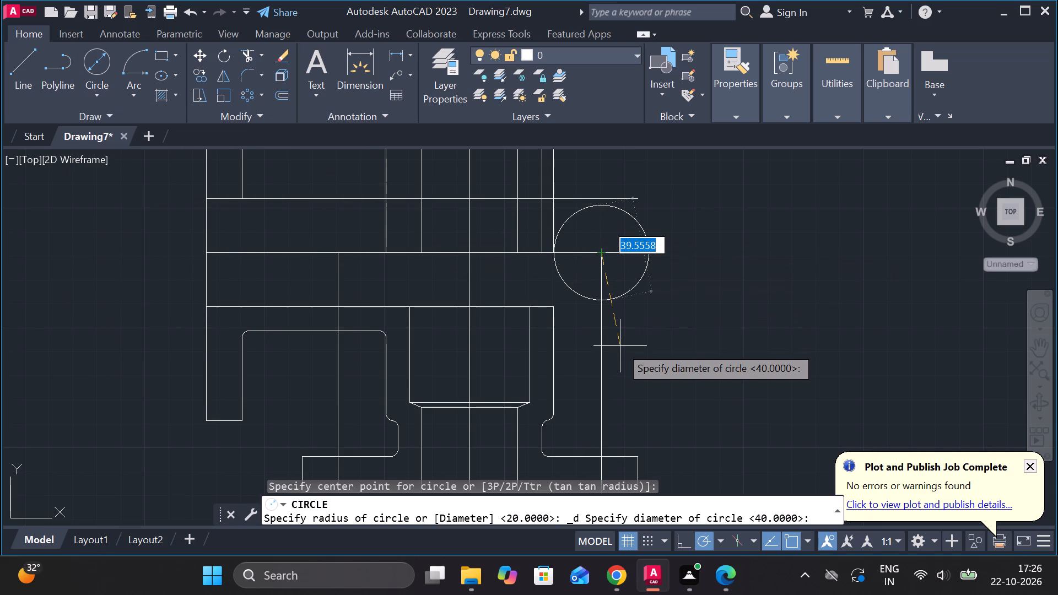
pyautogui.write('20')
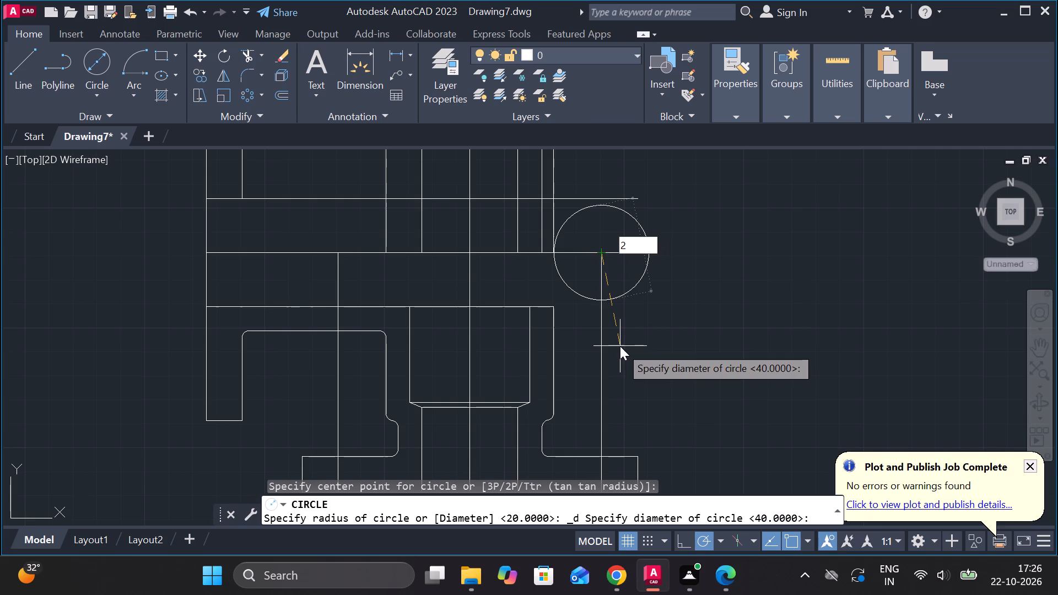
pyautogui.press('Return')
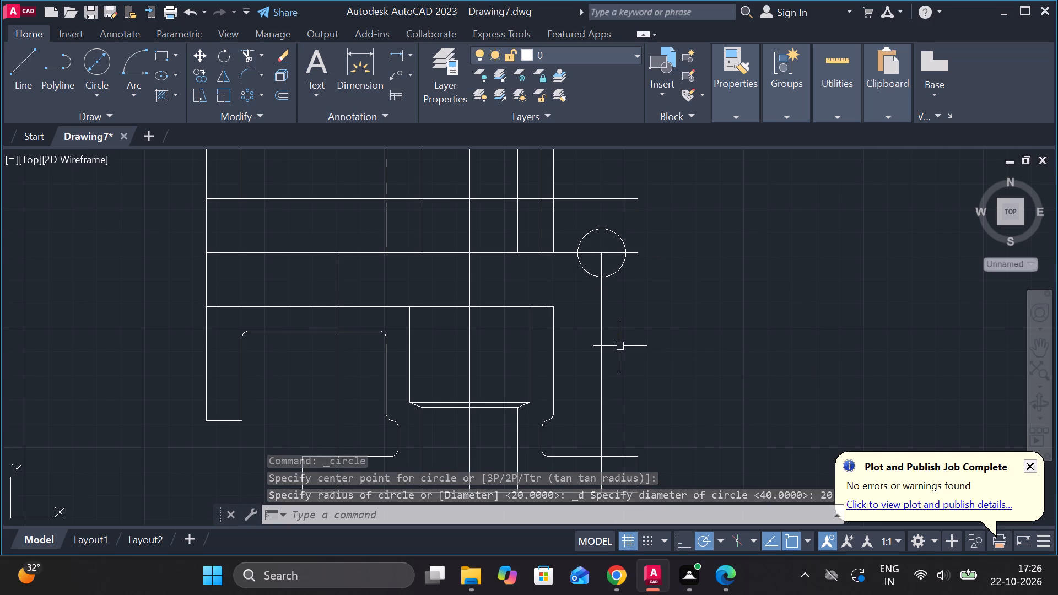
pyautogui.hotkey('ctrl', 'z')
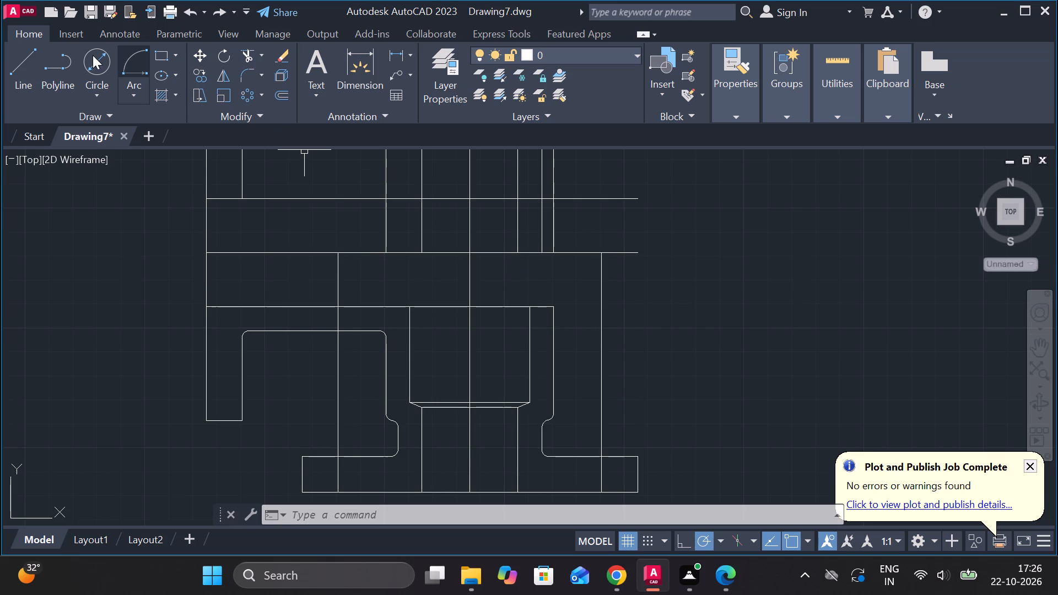
# Draw a circle of radius 20 centred on the upper end of the right-hand centre line.
pyautogui.click(94, 98)
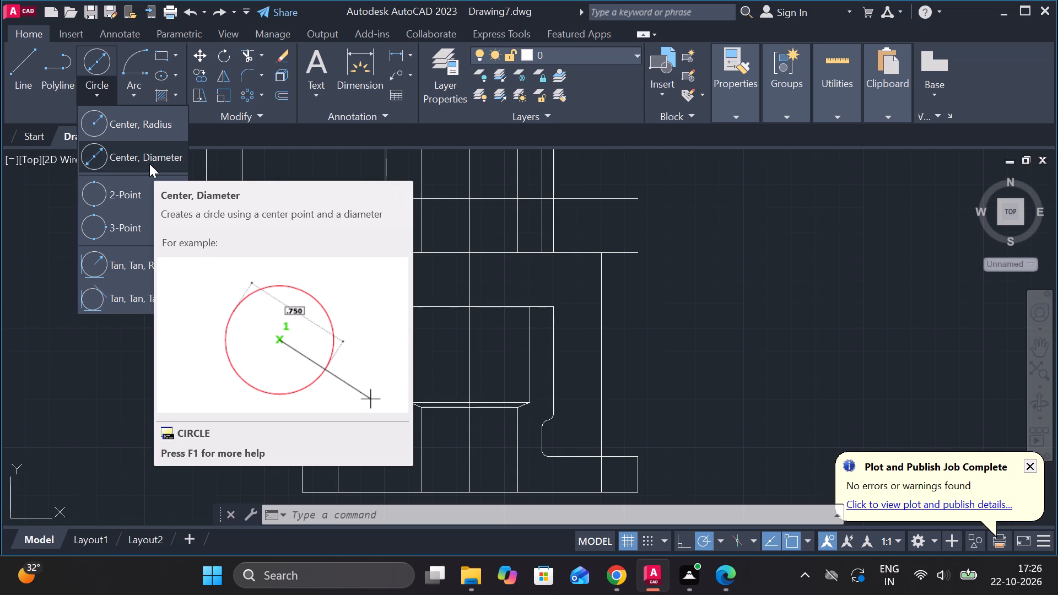
pyautogui.click(150, 126)
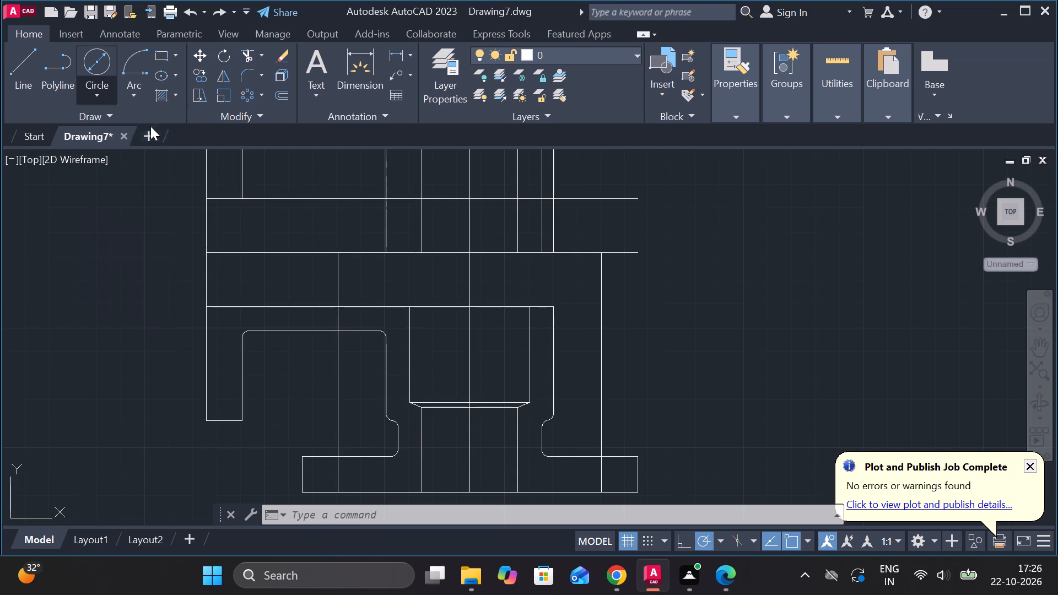
pyautogui.click(602, 254)
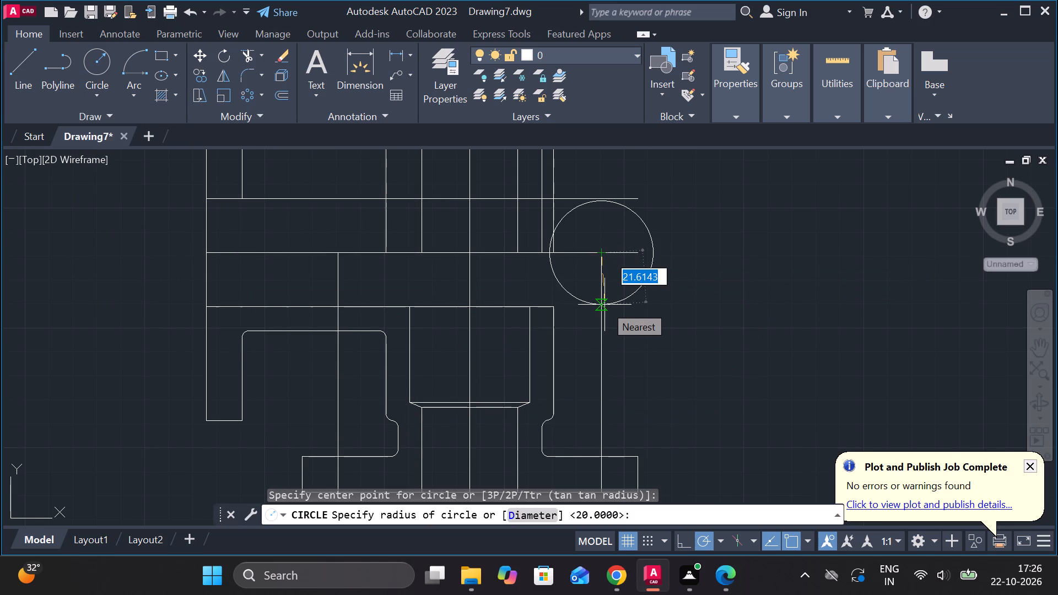
pyautogui.write('20')
pyautogui.press('Return')
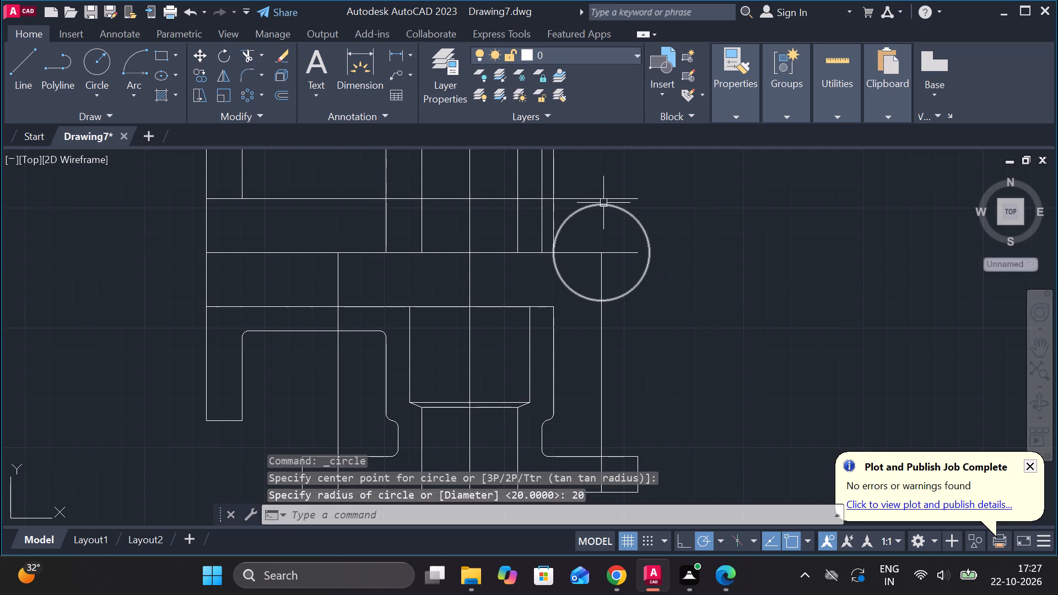
# Draw a horizontal line from the circle's top quadrant across to the part's left vertical edge.
pyautogui.moveTo(26, 78); pyautogui.dragTo(36, 79)
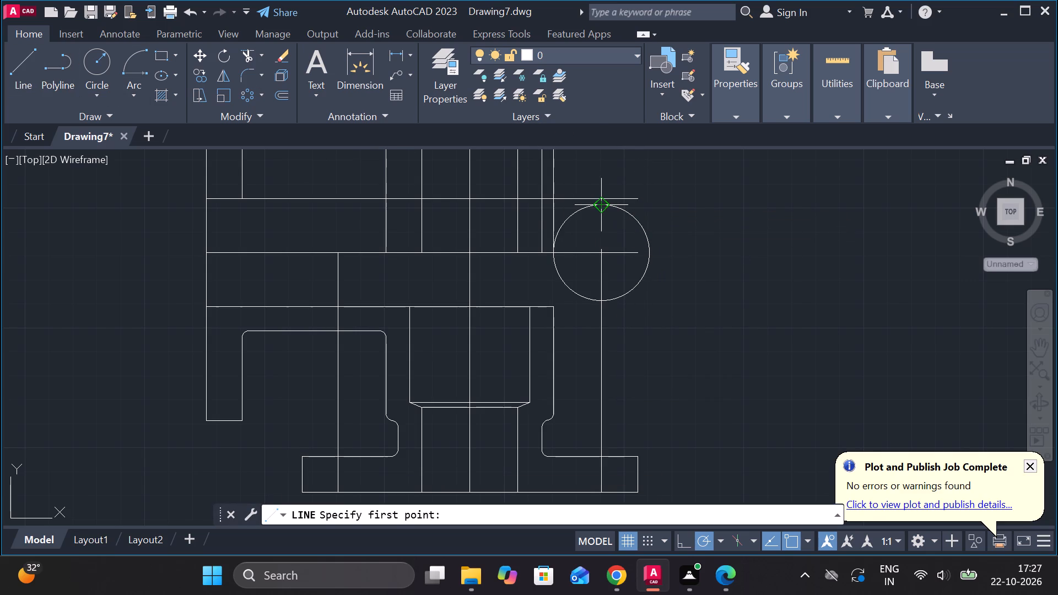
pyautogui.scroll(2, 601, 208)
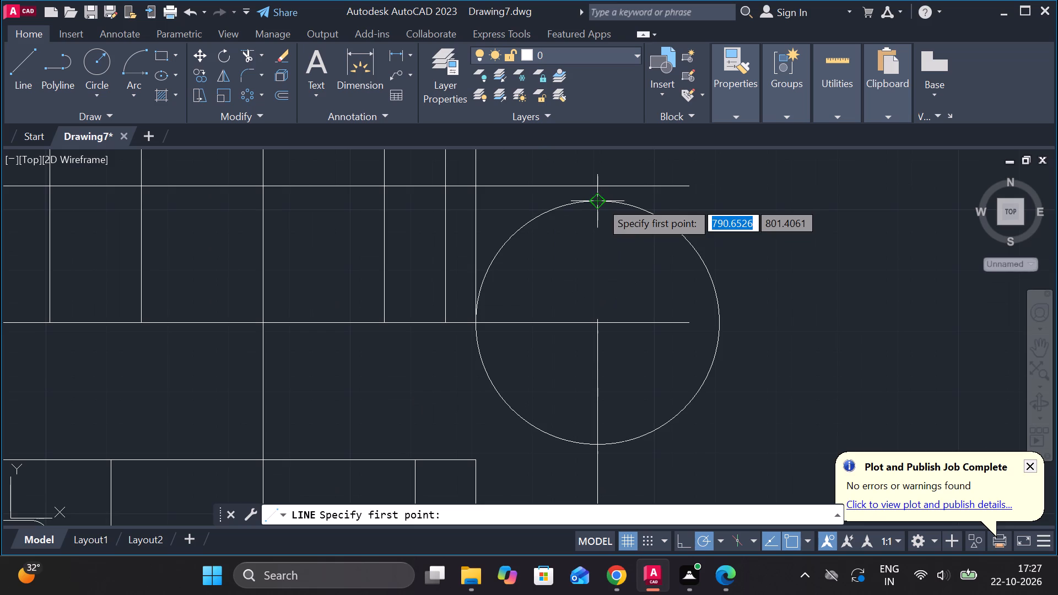
pyautogui.click(600, 201)
pyautogui.scroll(-2, 102, 199)
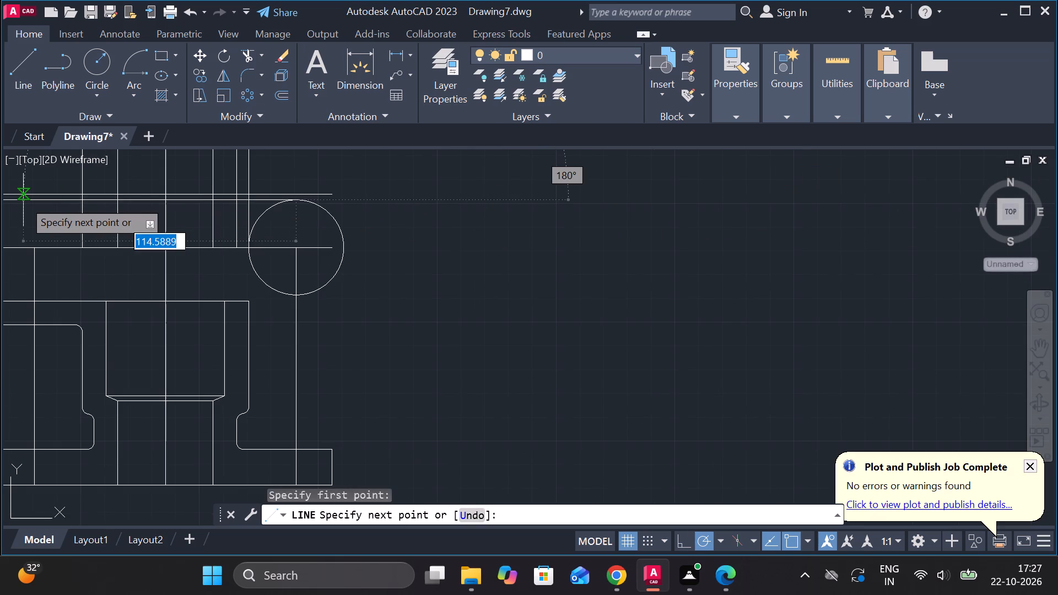
pyautogui.scroll(-3, 23, 200)
pyautogui.scroll(-2, 408, 207)
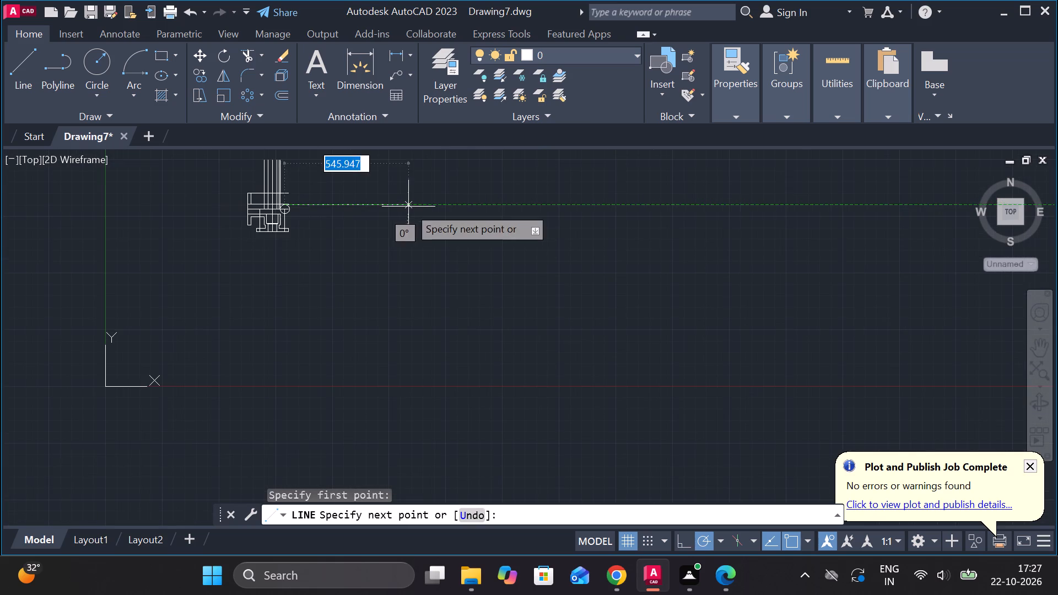
pyautogui.scroll(4, 187, 203)
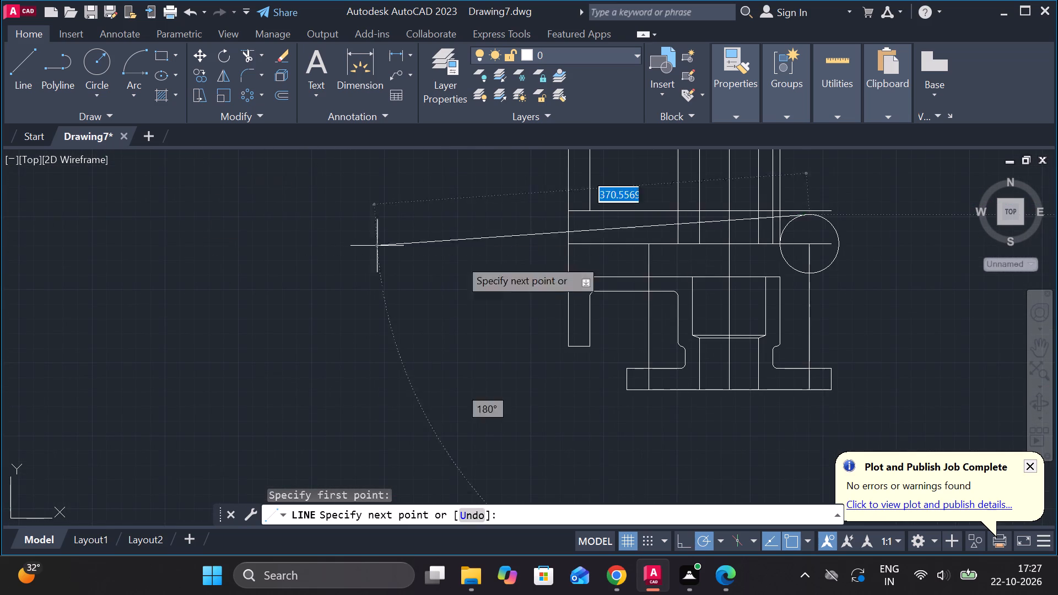
pyautogui.click(564, 218)
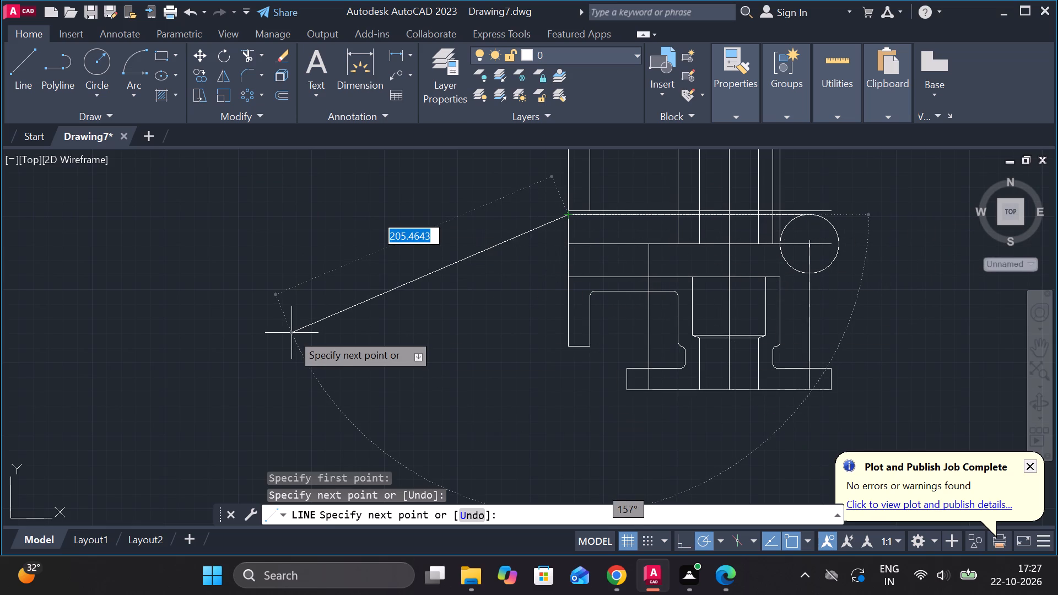
pyautogui.press('Escape')
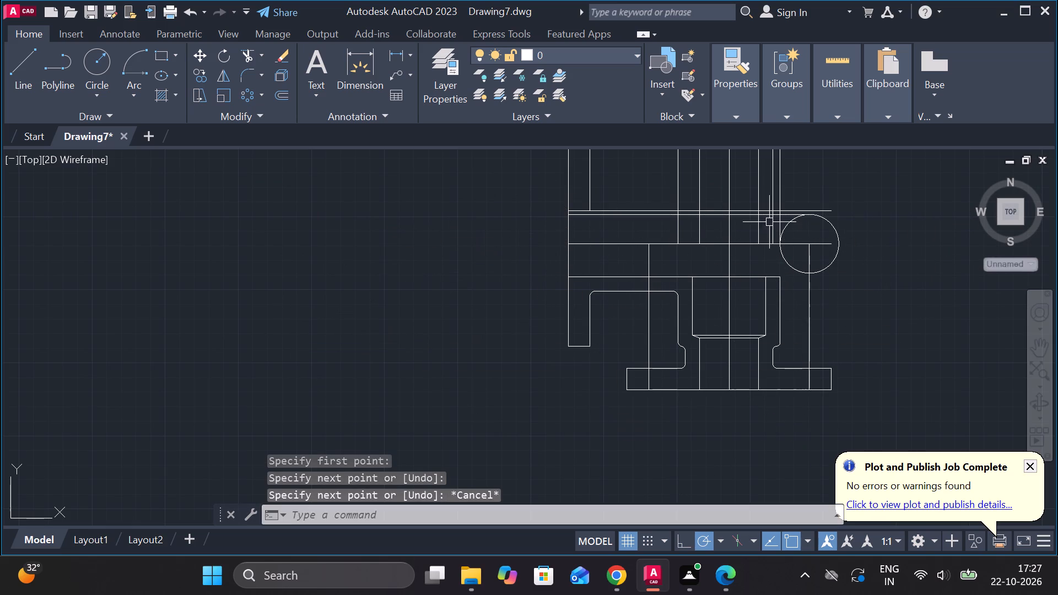
# Draw a horizontal line about 165 long from the circle's bottom quadrant across to the part's left vertical edge.
pyautogui.click(24, 65)
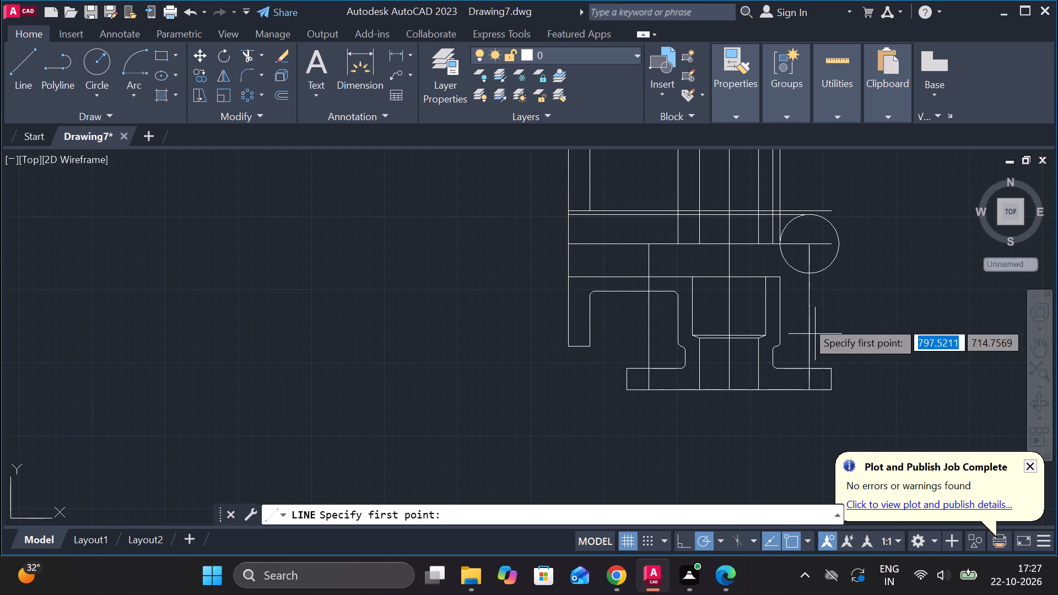
pyautogui.scroll(2, 816, 275)
pyautogui.click(793, 275)
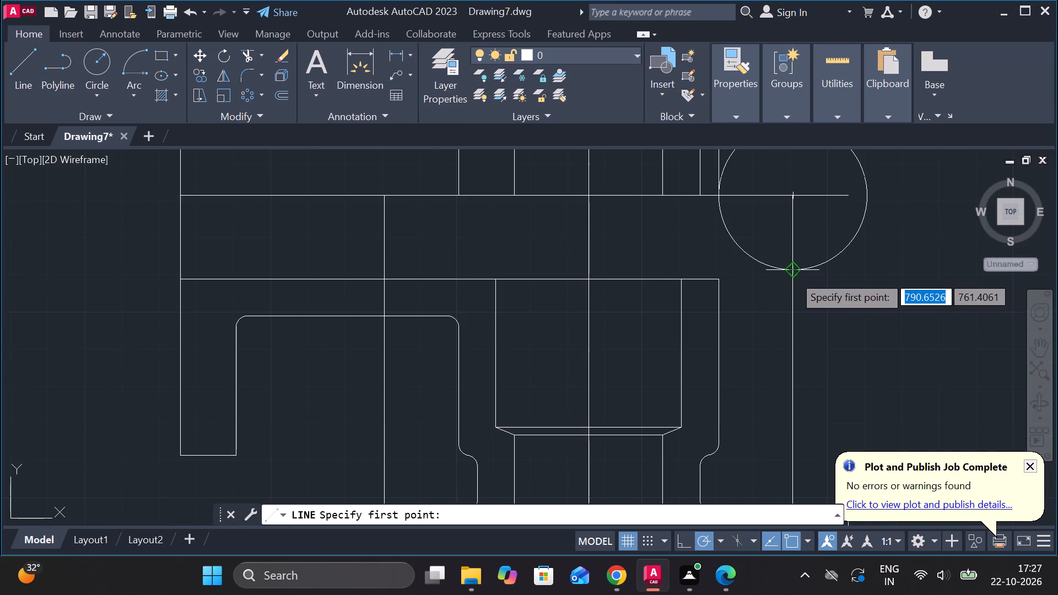
pyautogui.click(181, 270)
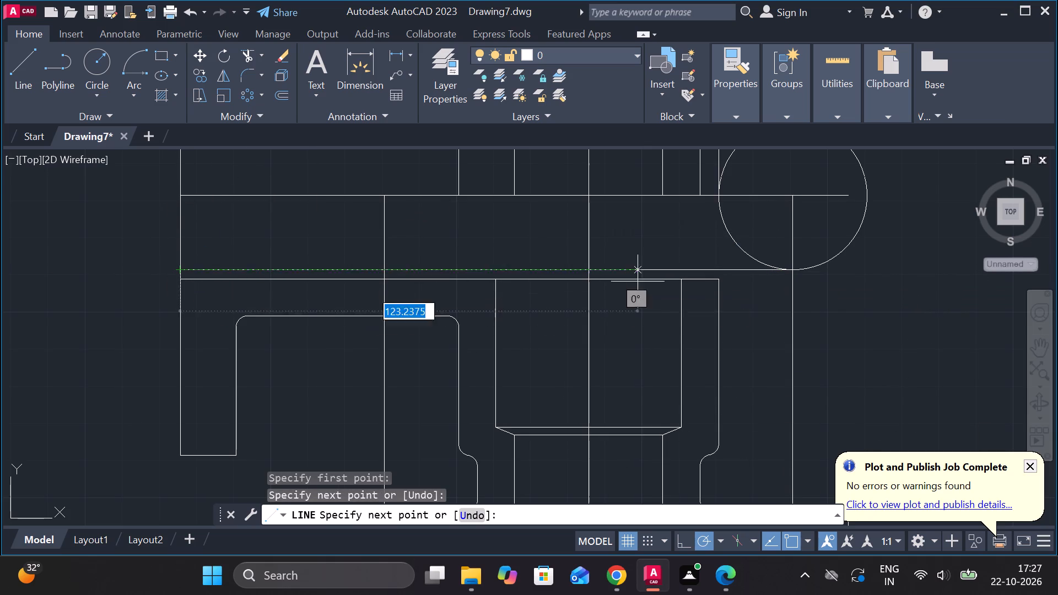
pyautogui.press('Escape')
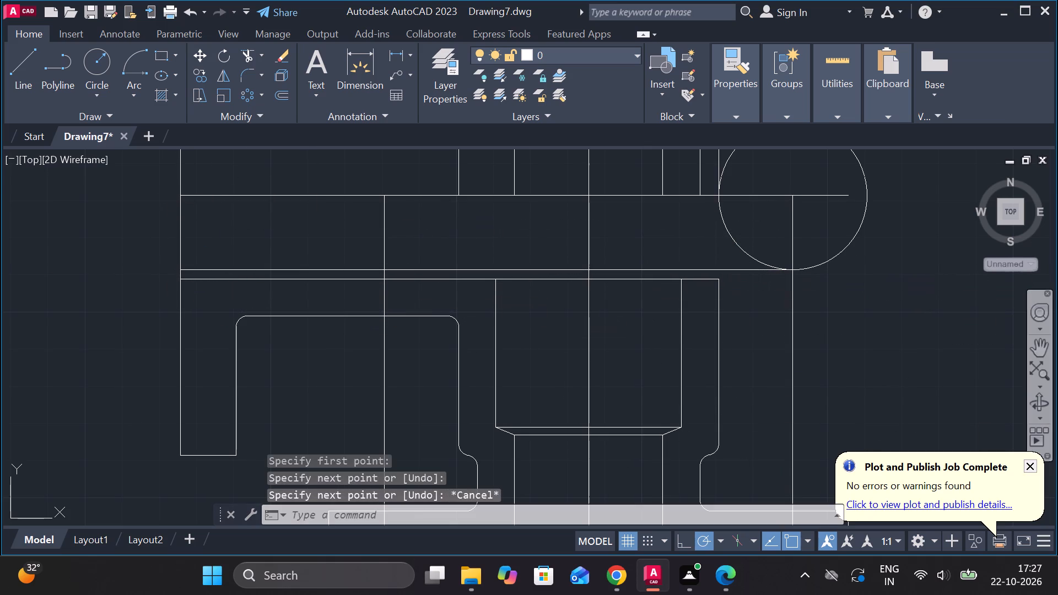
# Trim away the vertical lines that extend above the uppermost horizontal line of the part.
pyautogui.scroll(-2, 809, 304)
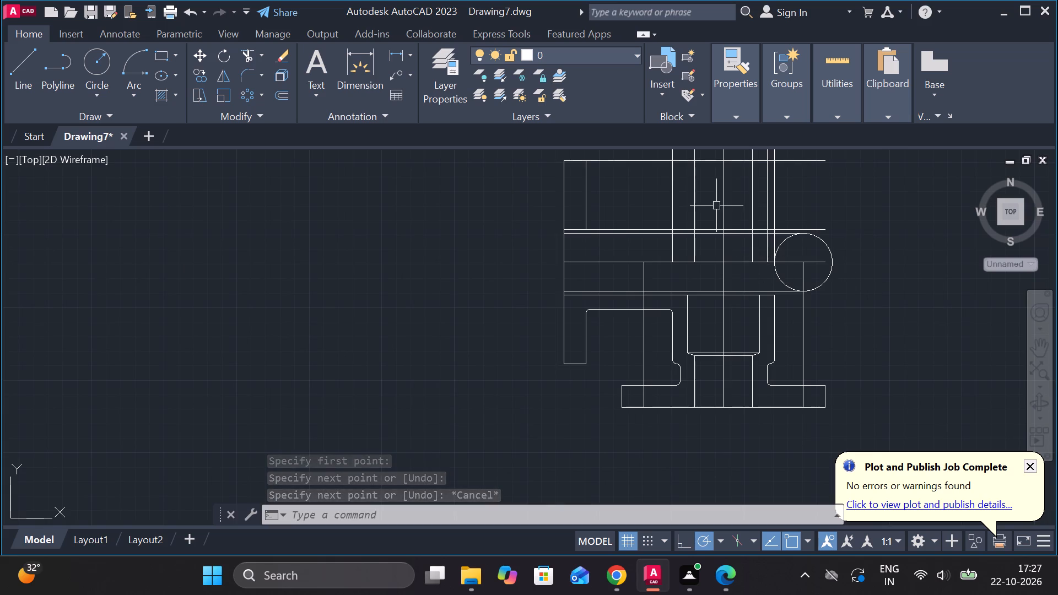
pyautogui.scroll(-3, 724, 205)
pyautogui.scroll(-1, 778, 160)
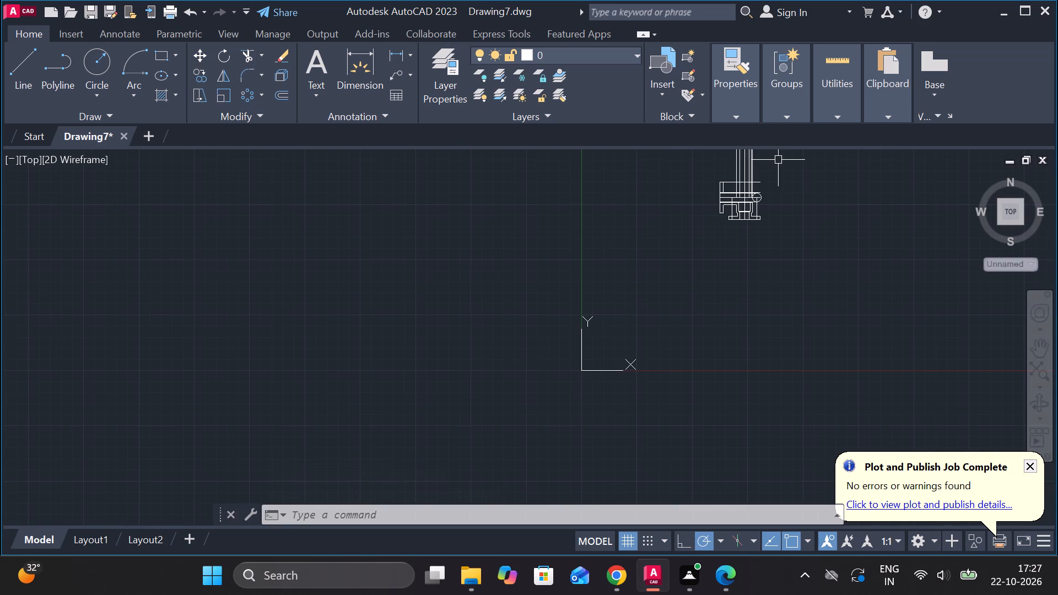
pyautogui.scroll(3, 778, 159)
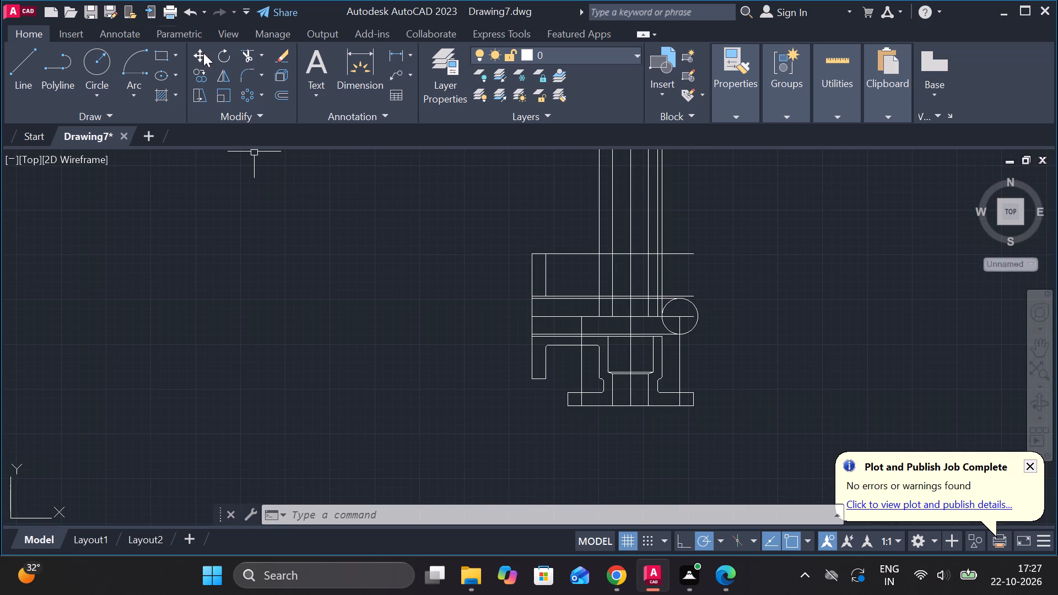
pyautogui.click(251, 57)
pyautogui.moveTo(610, 203); pyautogui.dragTo(824, 196)
pyautogui.moveTo(716, 191); pyautogui.dragTo(528, 191)
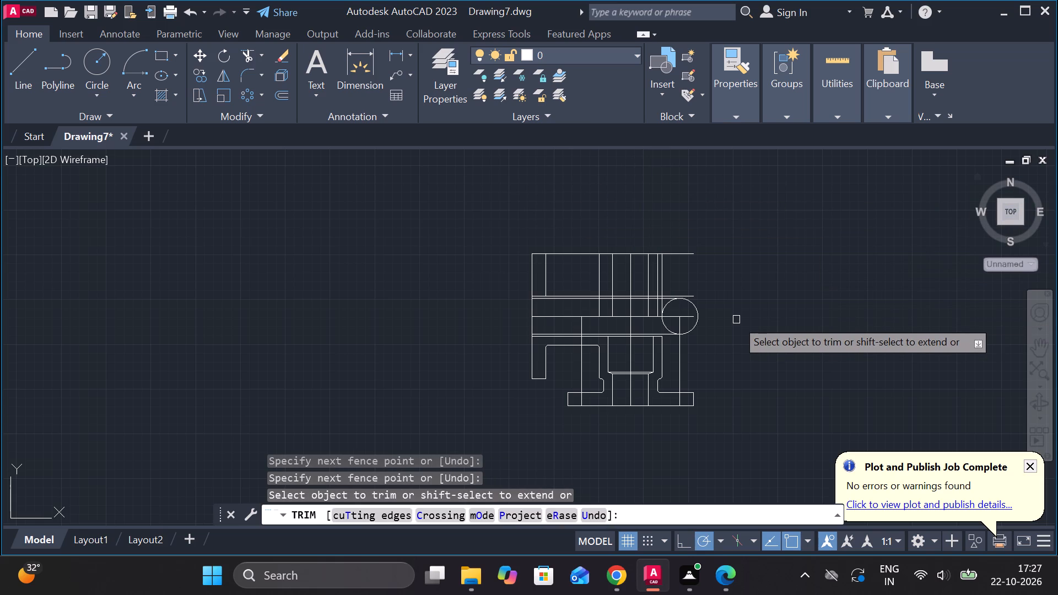
pyautogui.press('Escape')
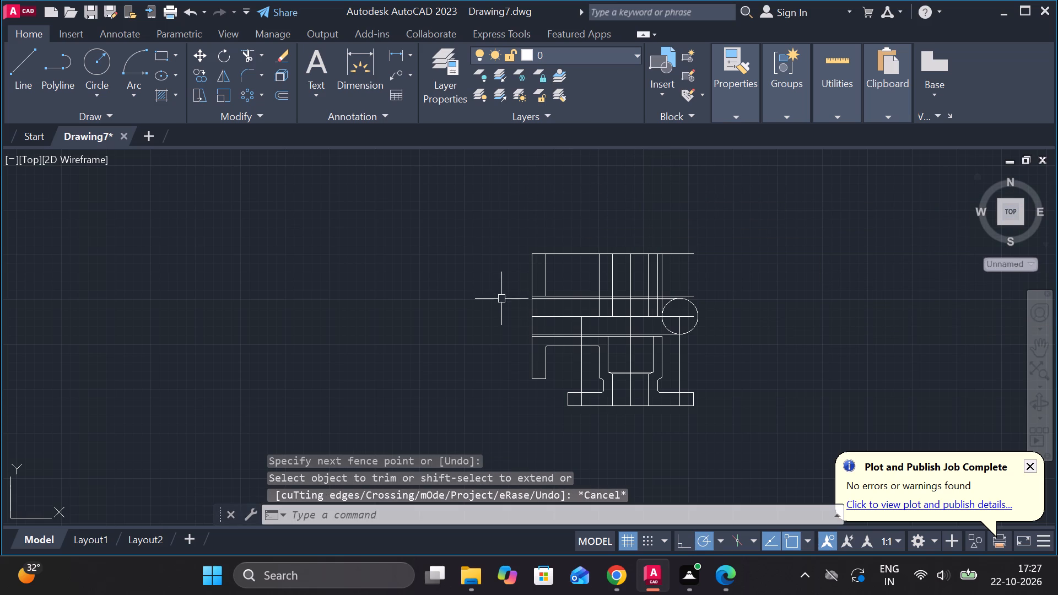
# Draw a circle of radius 20 centred on the upper end of the left-hand copied centre line.
pyautogui.click(100, 64)
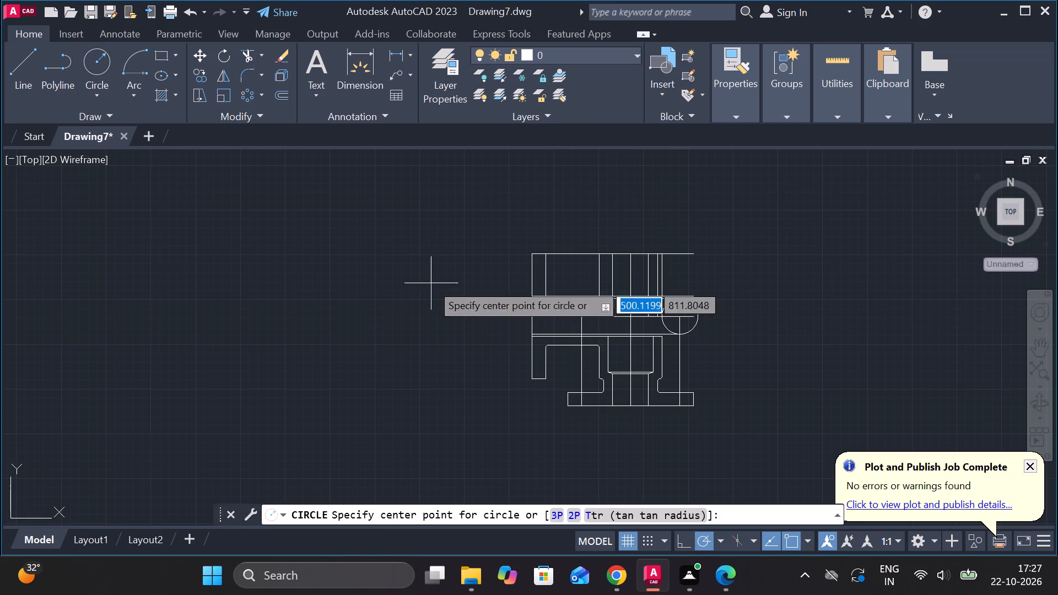
pyautogui.click(587, 315)
pyautogui.write('20')
pyautogui.press('Return')
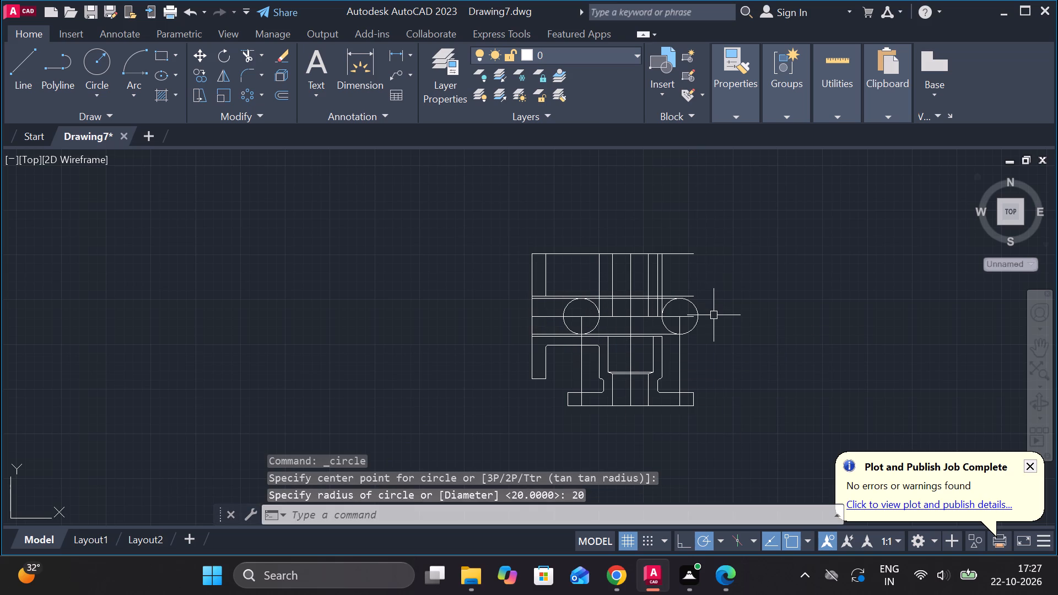
pyautogui.scroll(2, 714, 316)
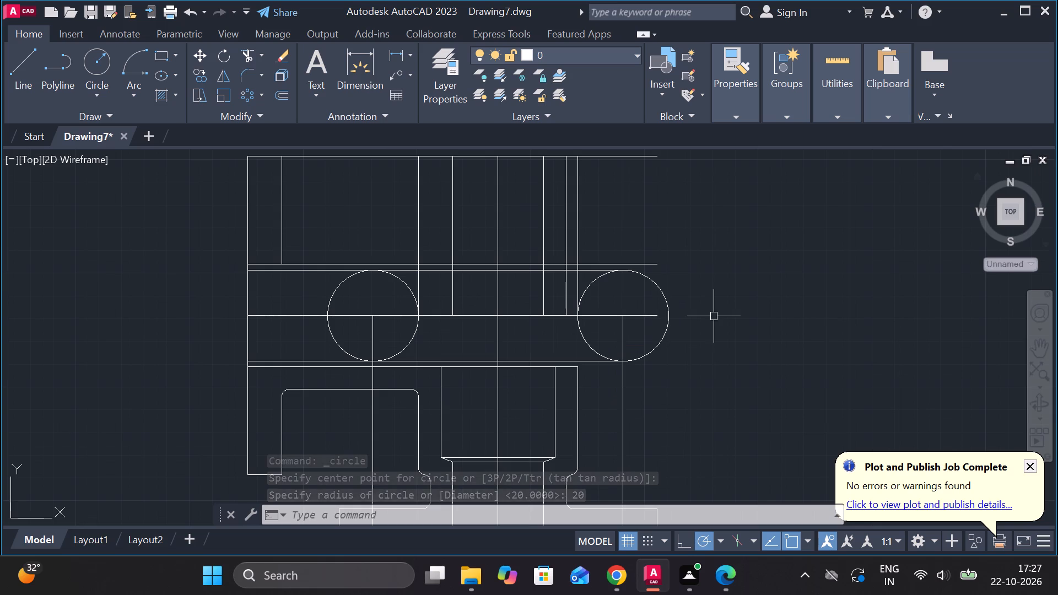
# Trim away the inner halves of both radius 20 circles so only the rounded ends of the slot shape remain.
pyautogui.click(252, 50)
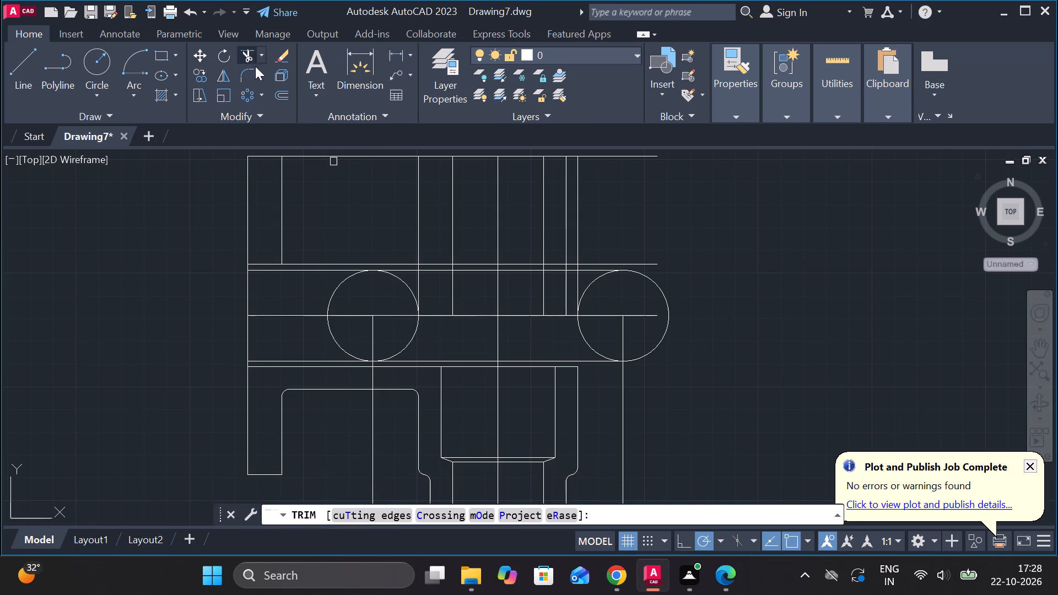
pyautogui.click(406, 283)
pyautogui.click(407, 342)
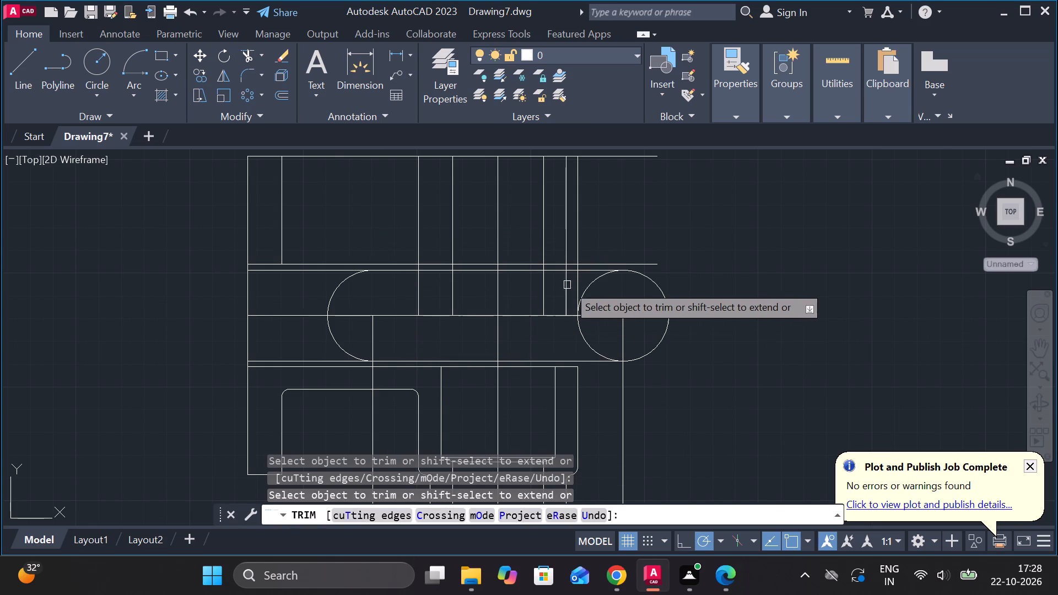
pyautogui.click(592, 285)
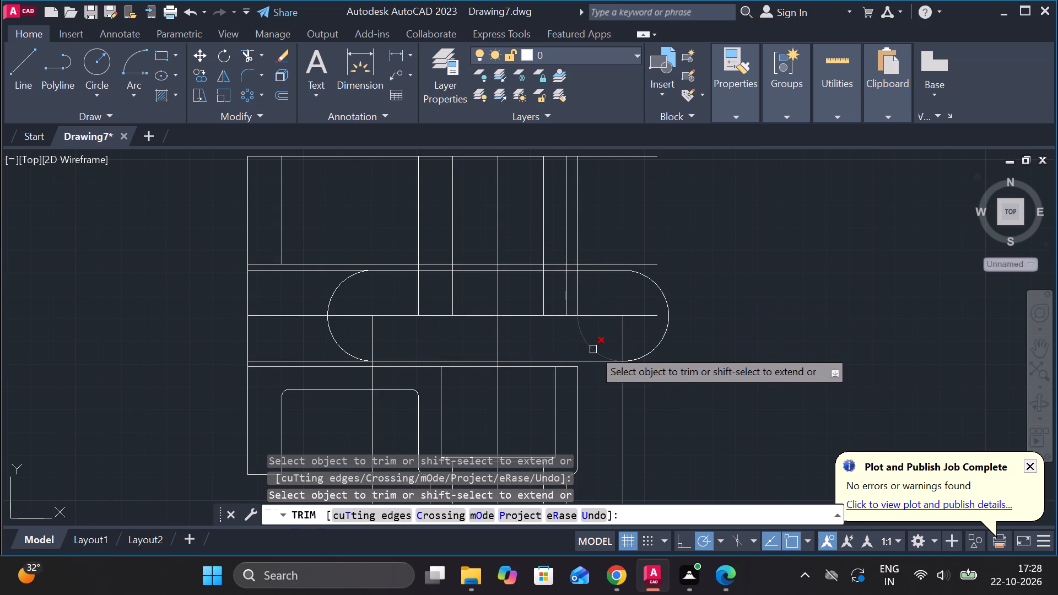
pyautogui.click(593, 349)
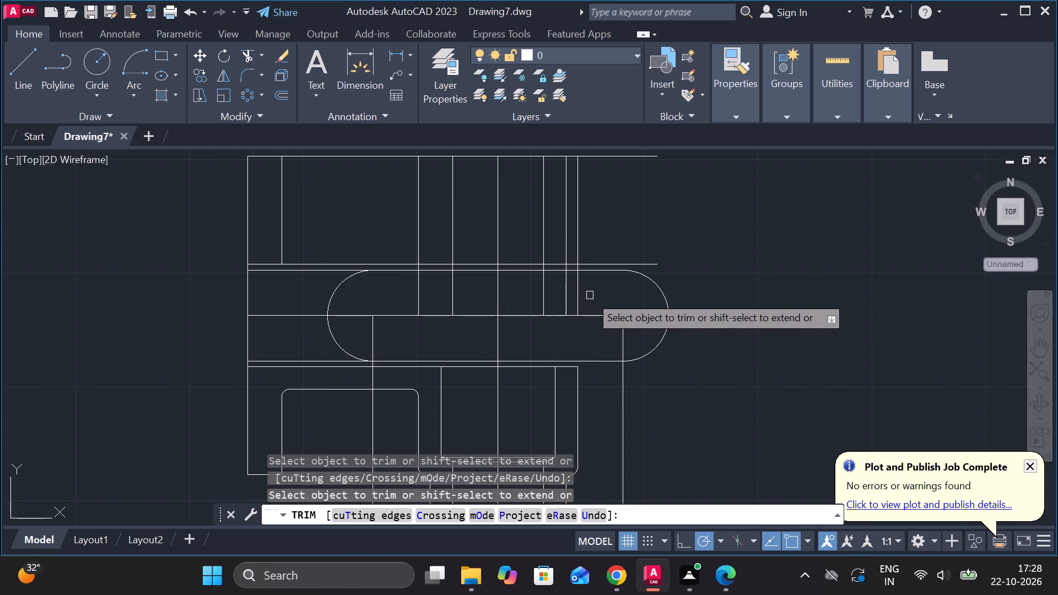
# Trim the five vertical lines, other than the central axis, that run inside the rounded slot back to its upper edge.
pyautogui.click(575, 294)
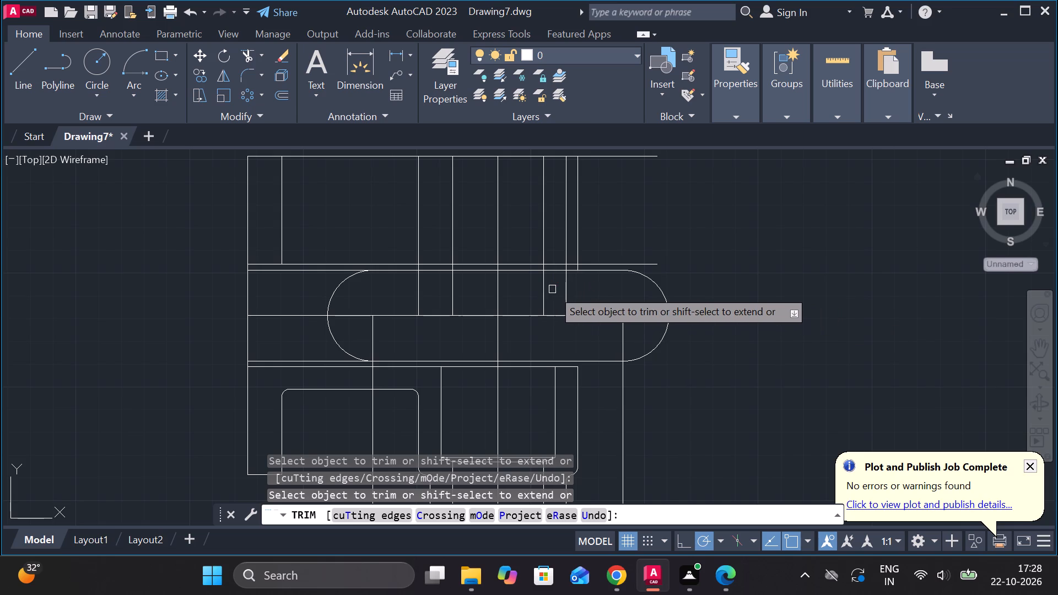
pyautogui.click(539, 289)
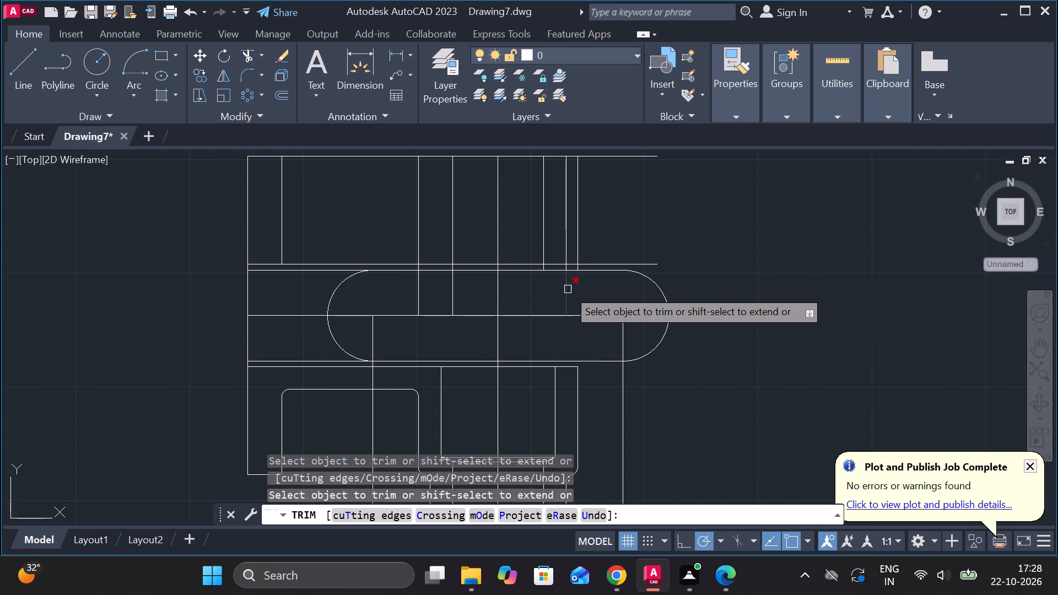
pyautogui.click(568, 289)
pyautogui.click(418, 283)
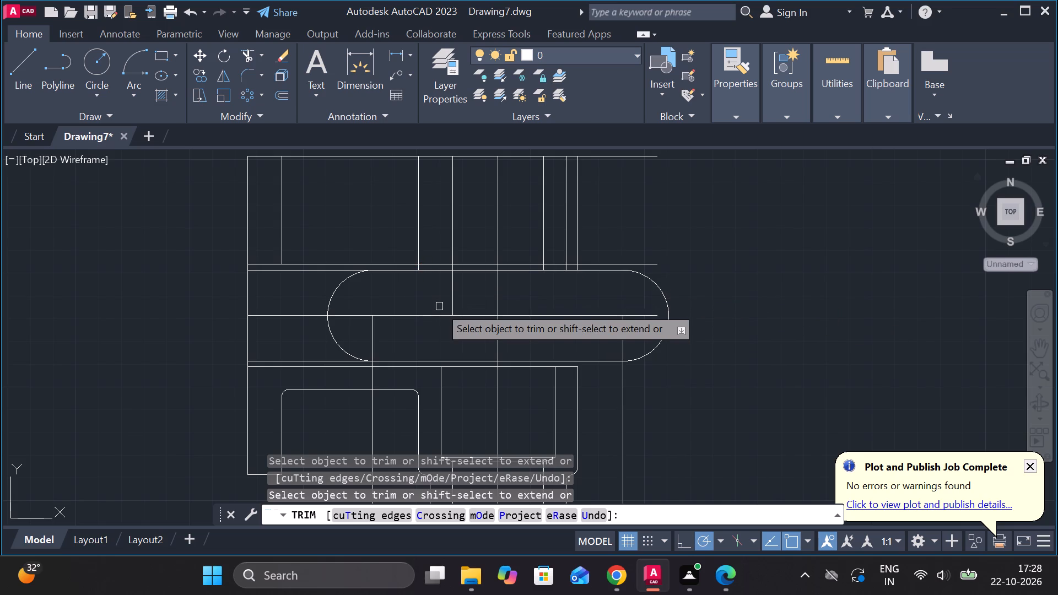
pyautogui.click(455, 293)
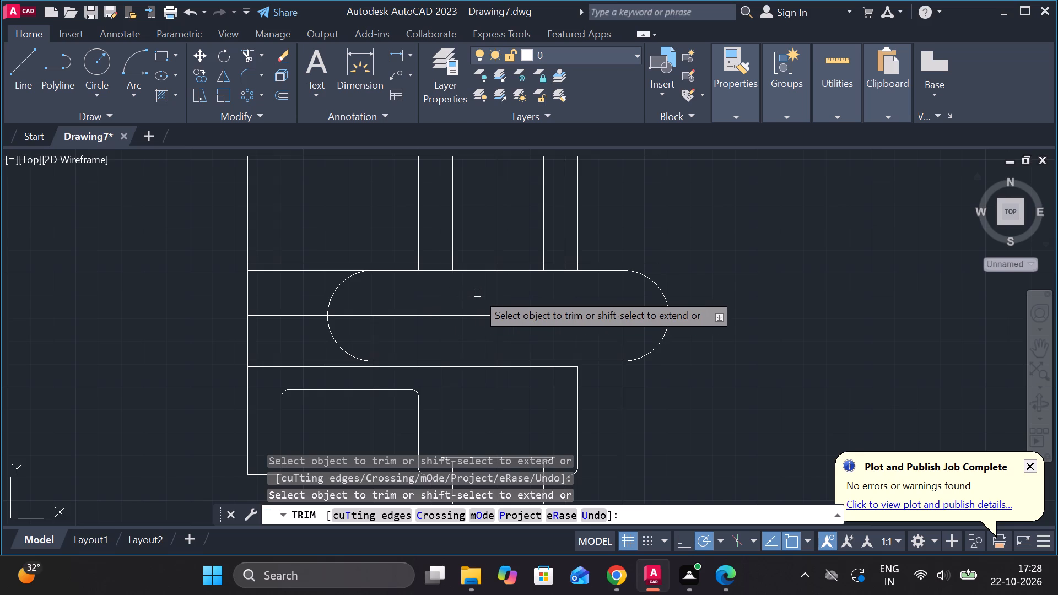
# Measure the horizontal distance from the left outer wall line to each of the two closely spaced right-hand vertical lines above the slot.
pyautogui.click(392, 56)
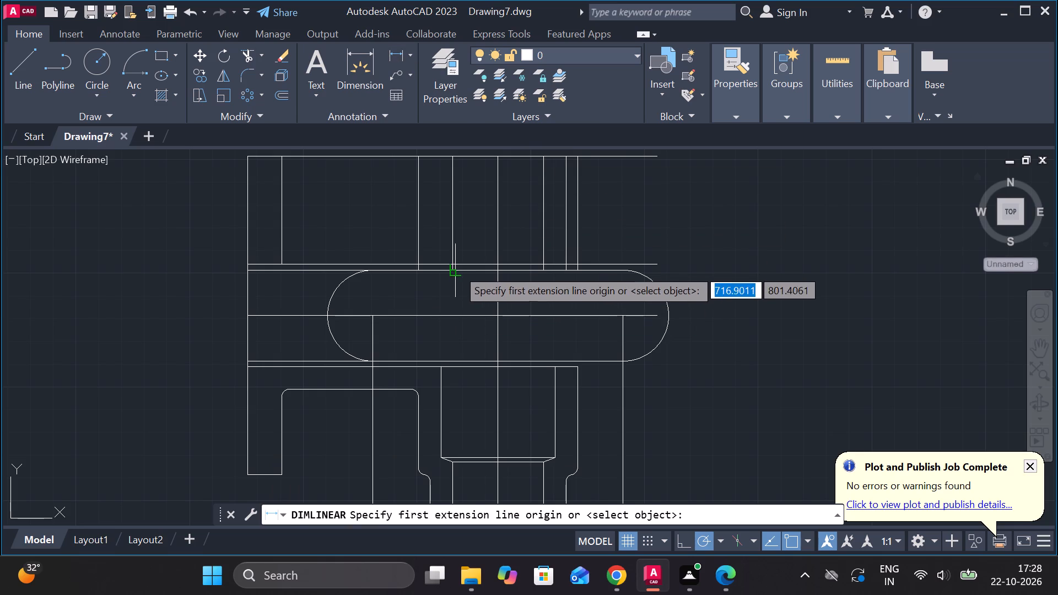
pyautogui.click(419, 236)
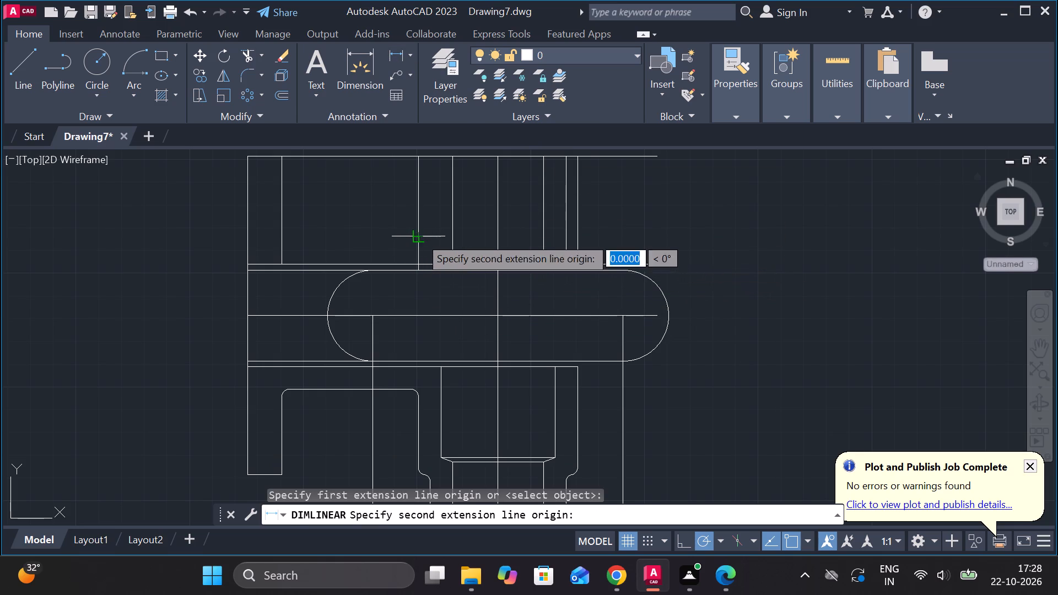
pyautogui.click(563, 236)
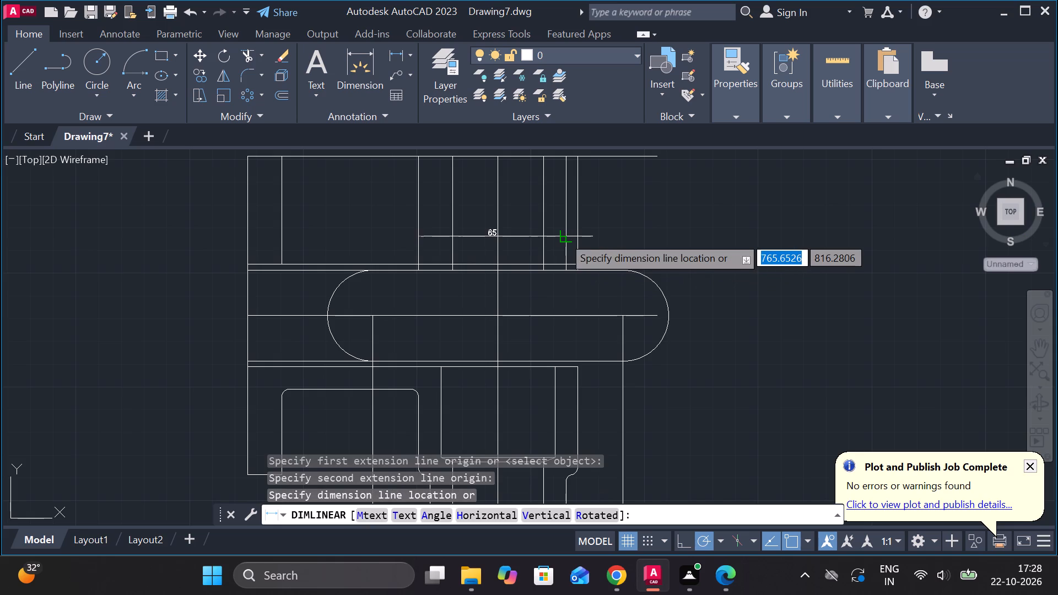
pyautogui.scroll(2, 540, 240)
pyautogui.scroll(-2, 540, 240)
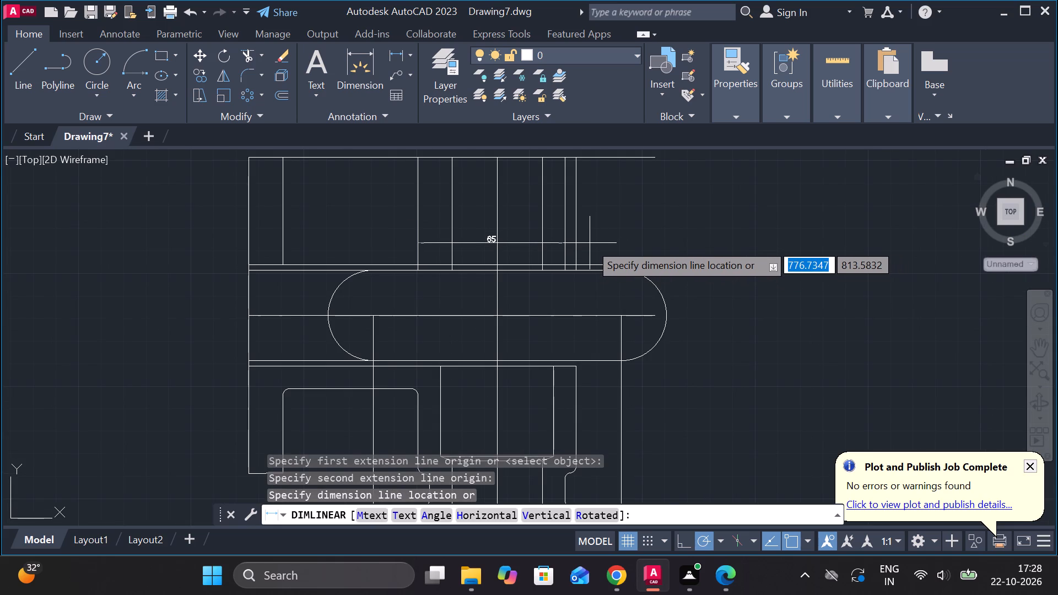
pyautogui.press('Escape')
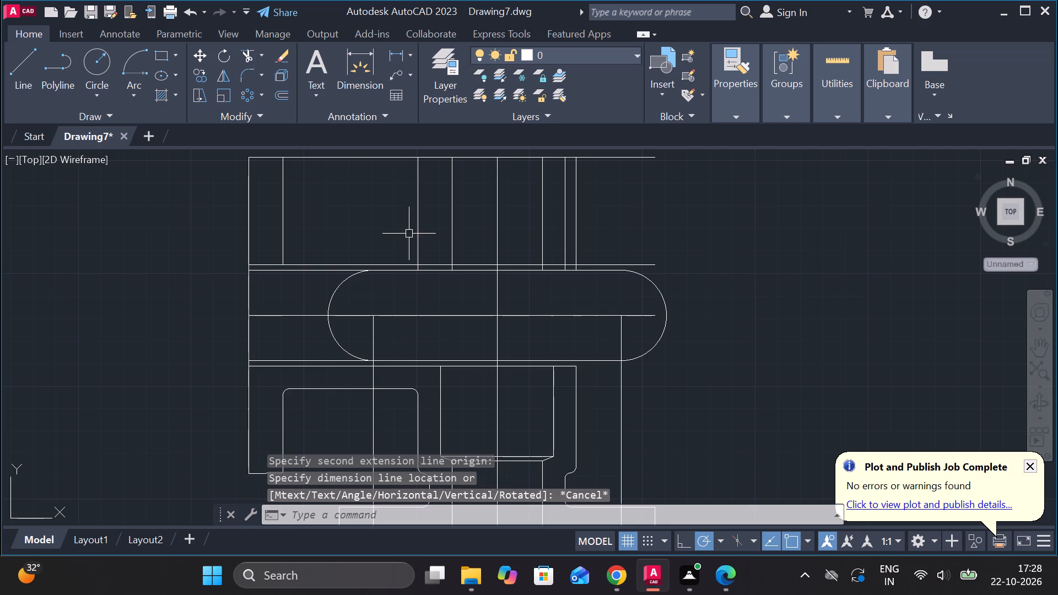
pyautogui.click(401, 56)
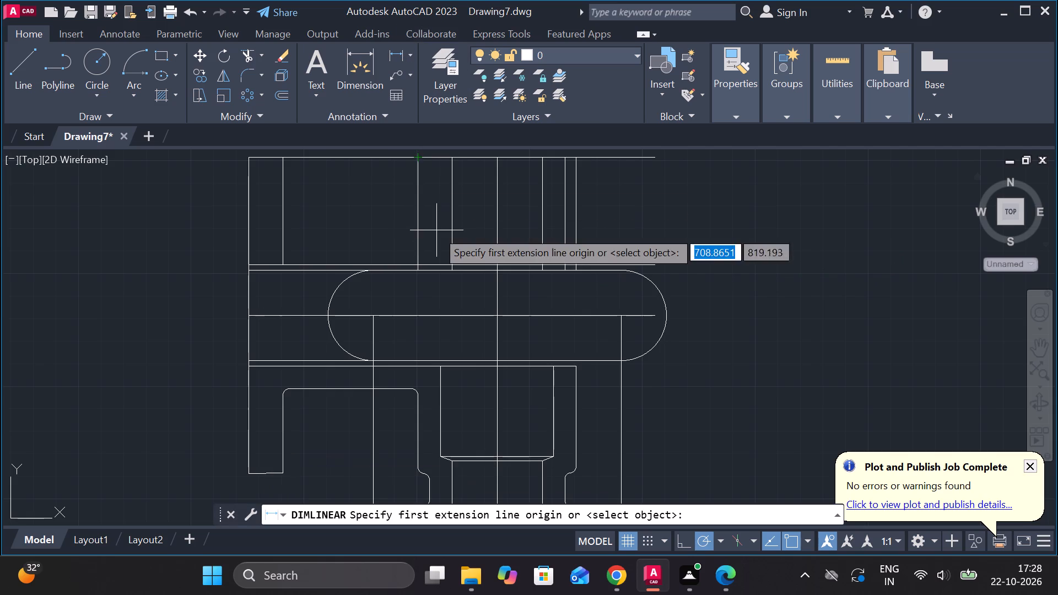
pyautogui.click(417, 230)
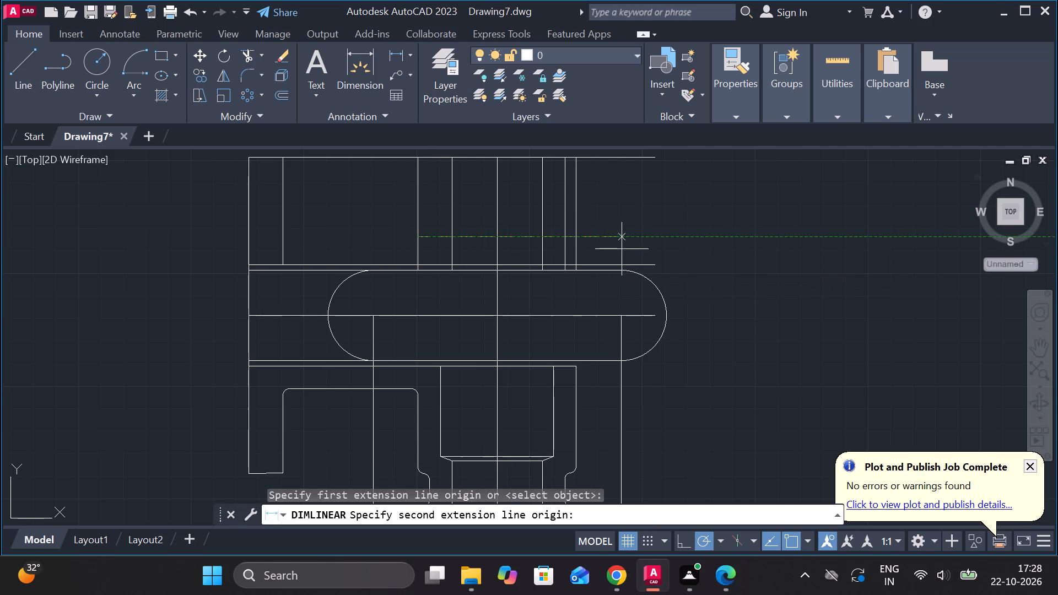
pyautogui.click(582, 235)
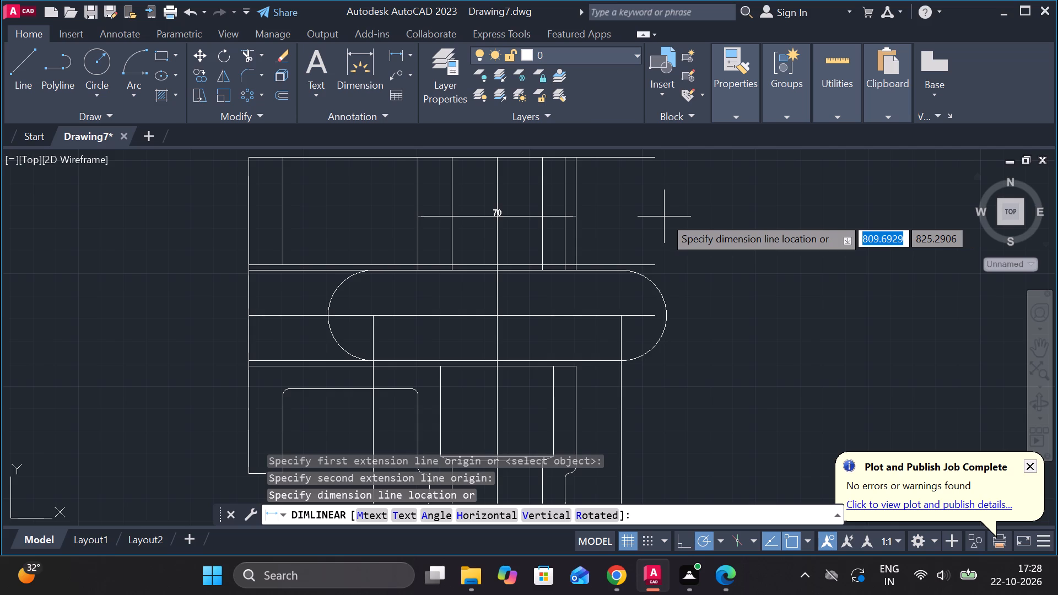
pyautogui.press('Escape')
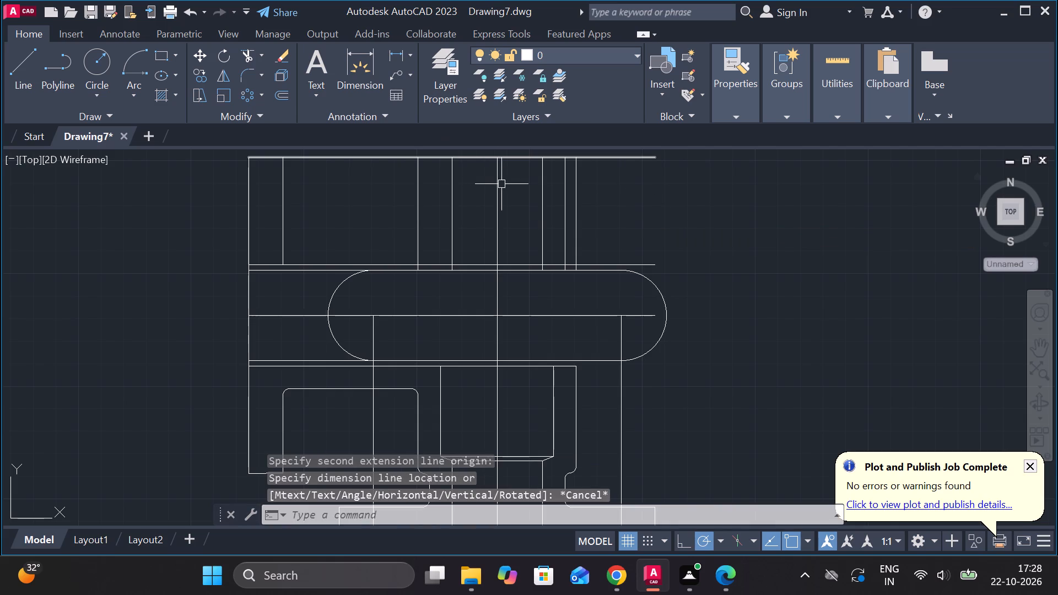
# Delete the inner of the two closely spaced right-hand vertical lines above the slot.
pyautogui.click(563, 191)
pyautogui.press('Delete')
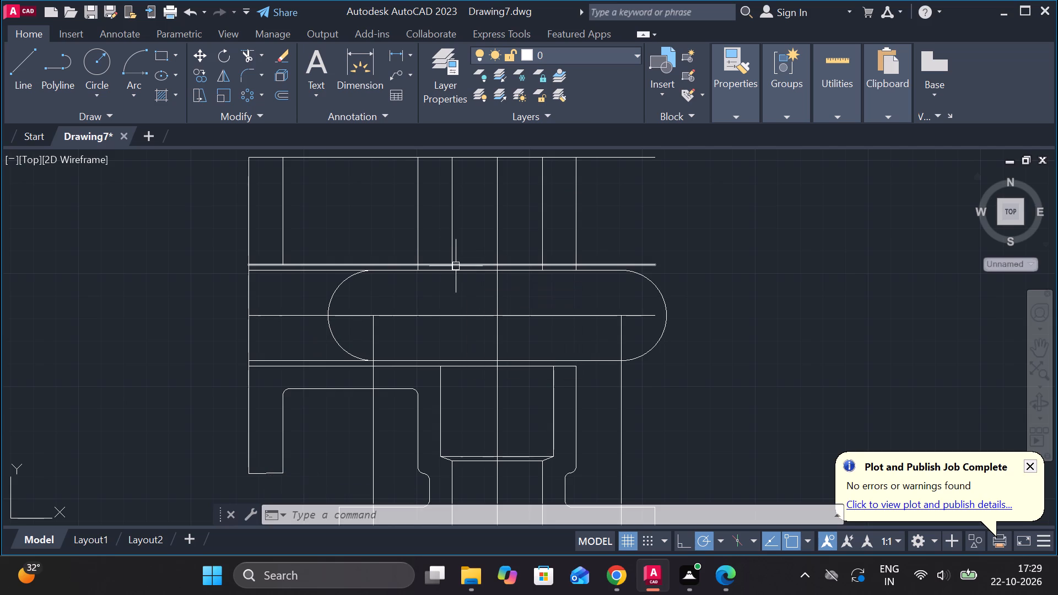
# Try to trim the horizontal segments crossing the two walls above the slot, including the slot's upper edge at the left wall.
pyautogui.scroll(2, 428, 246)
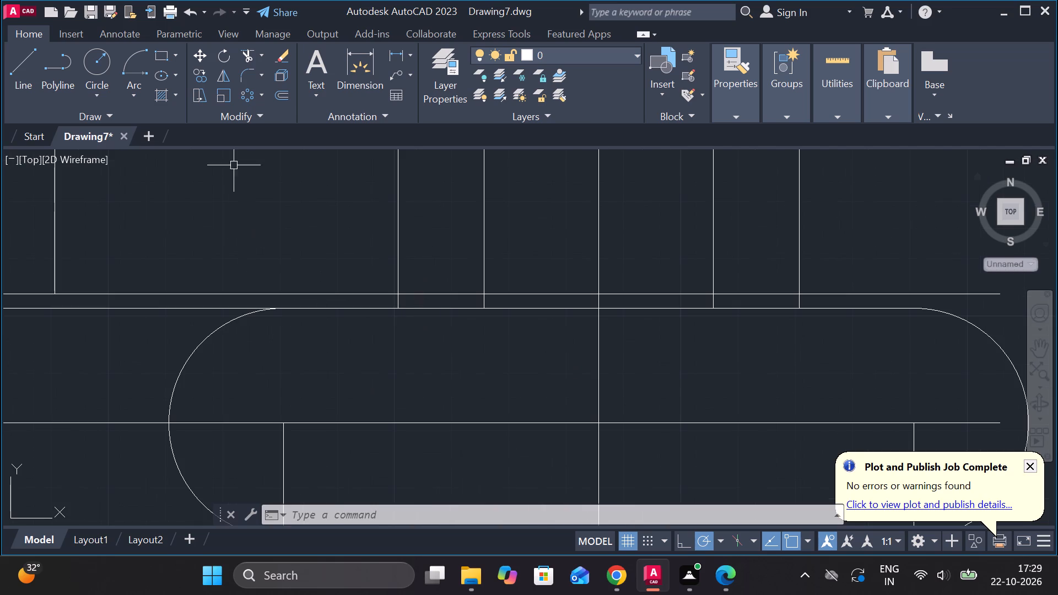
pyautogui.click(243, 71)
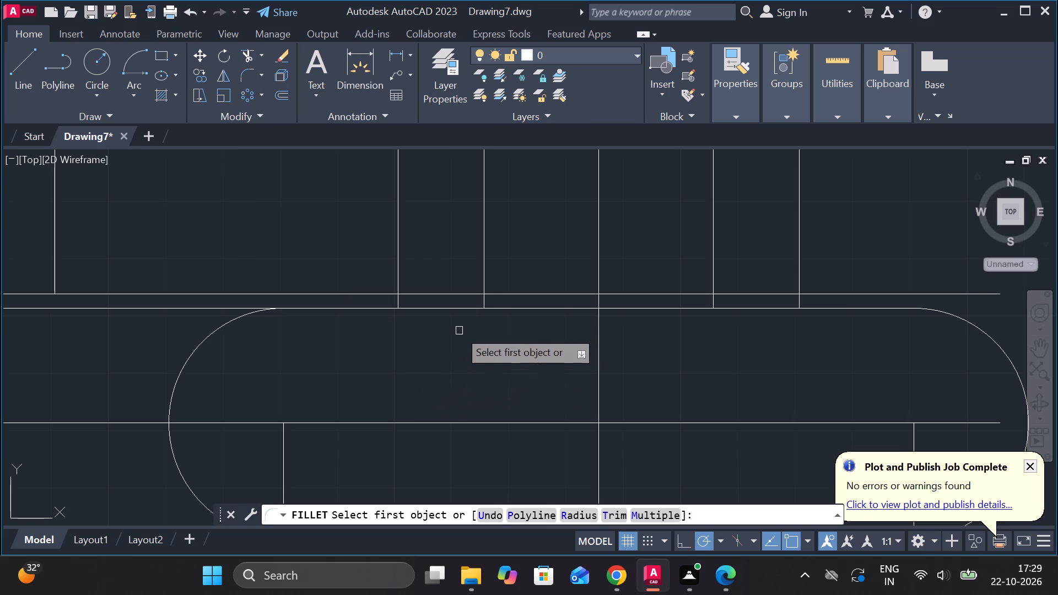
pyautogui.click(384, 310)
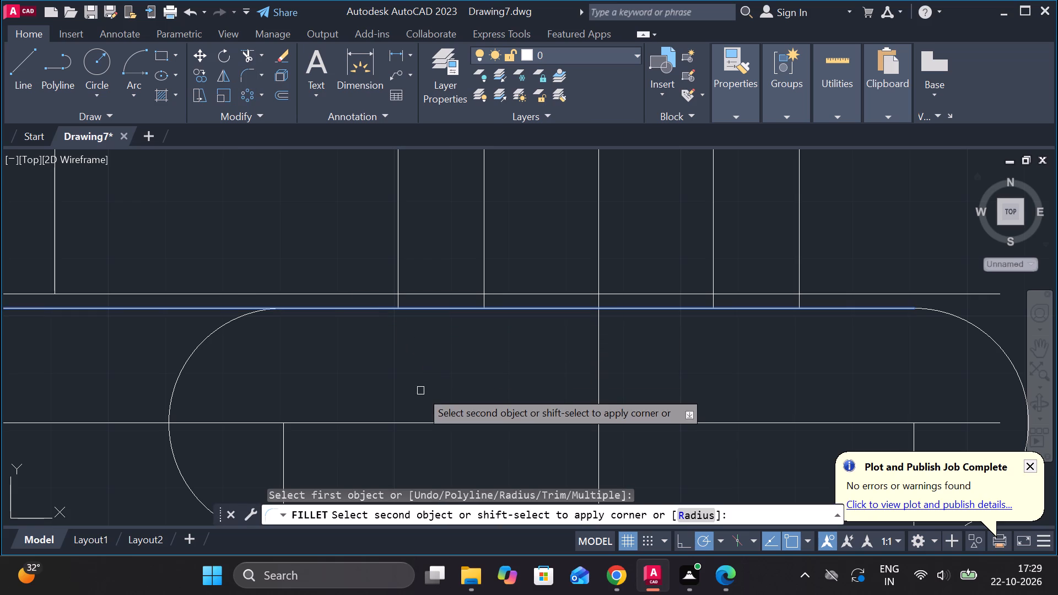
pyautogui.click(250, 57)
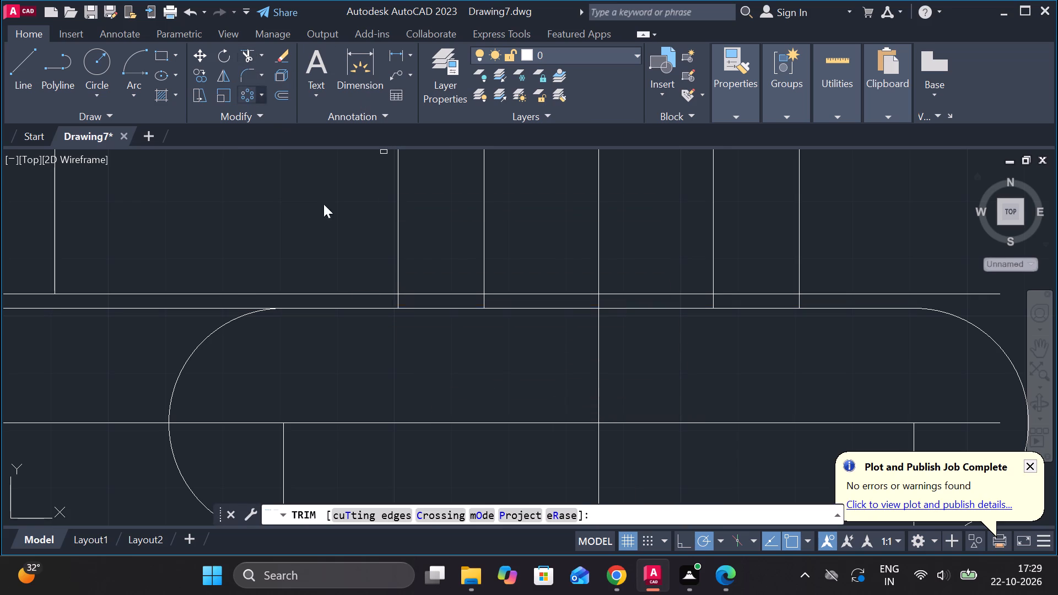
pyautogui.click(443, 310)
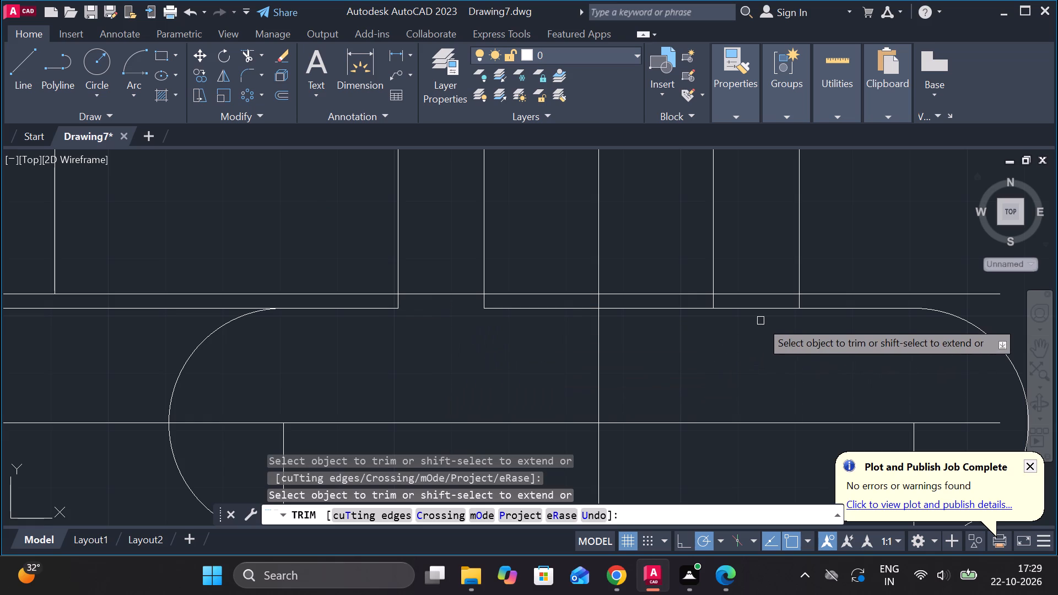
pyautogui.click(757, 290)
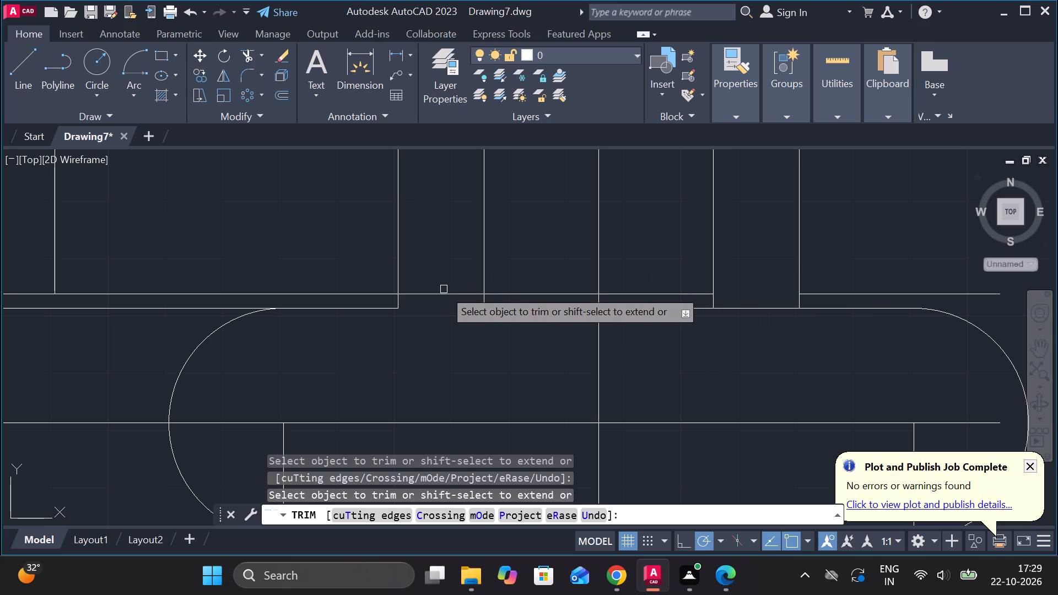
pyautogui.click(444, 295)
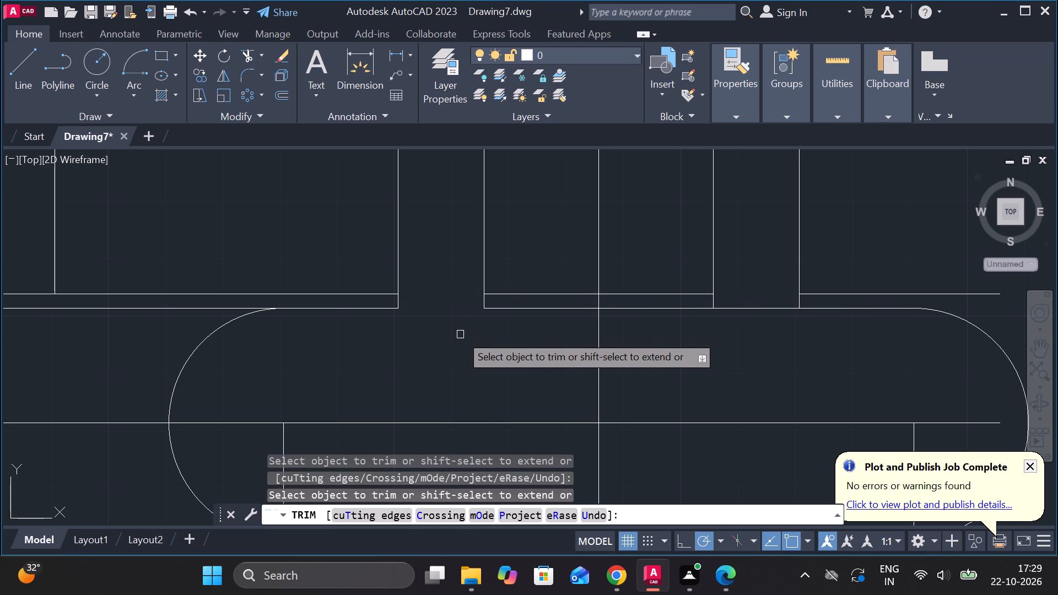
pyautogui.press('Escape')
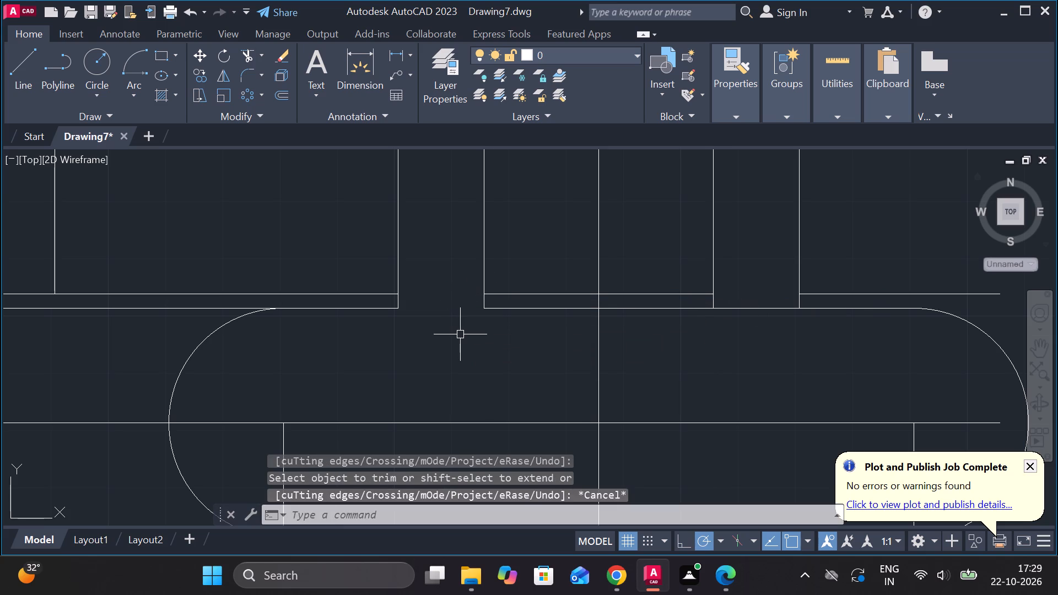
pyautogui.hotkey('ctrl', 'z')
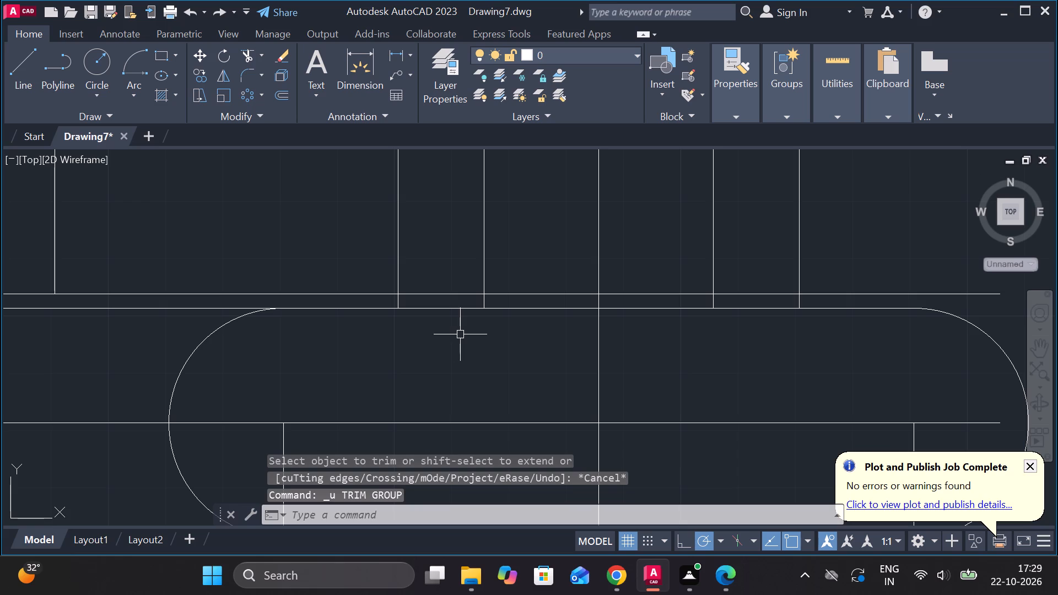
# Trim the horizontal line just above the slot where it crosses the left and right walls, keeping the slot's upper edge.
pyautogui.click(243, 54)
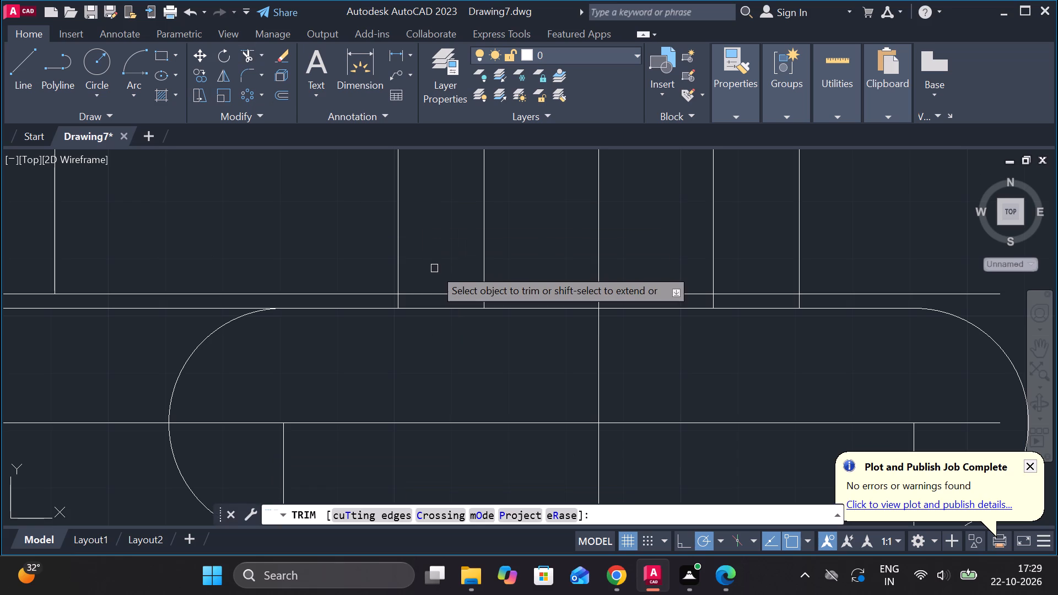
pyautogui.click(439, 293)
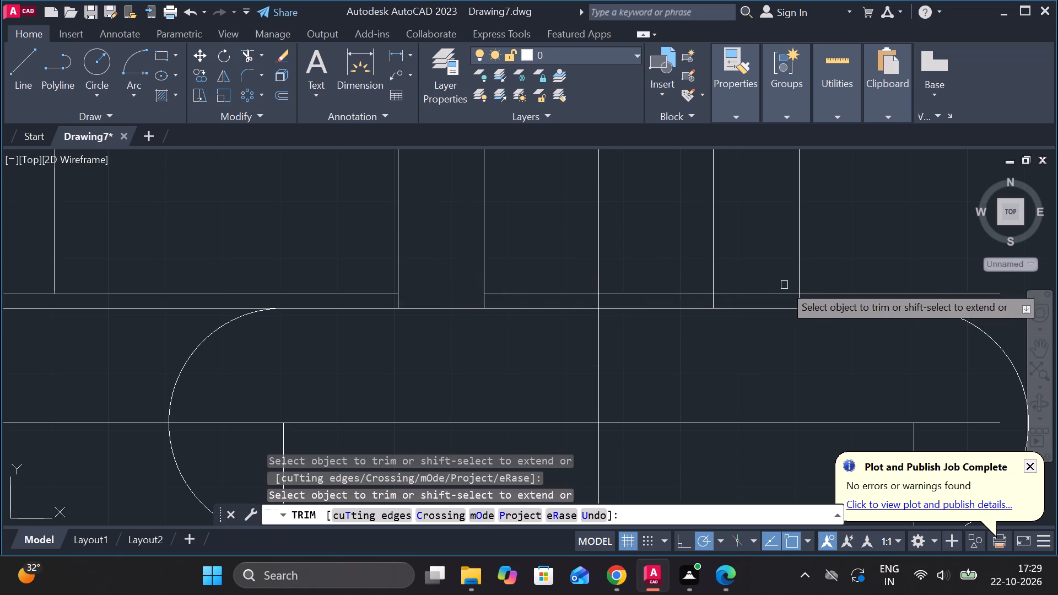
pyautogui.click(783, 291)
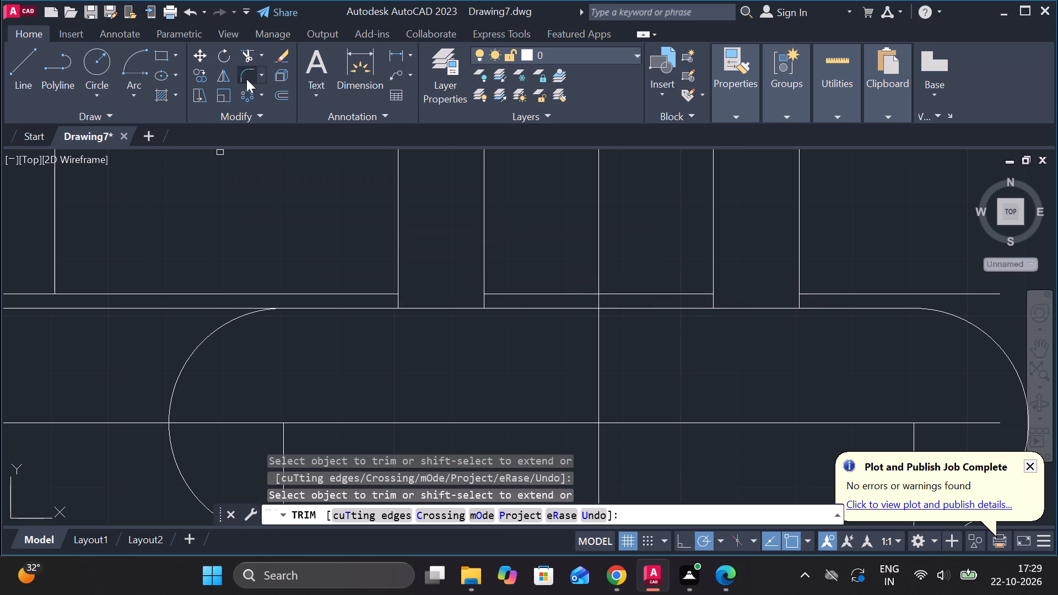
# Fillet the corner between the left wall's outer vertical line and the horizontal line just above the slot.
pyautogui.click(246, 79)
pyautogui.click(328, 295)
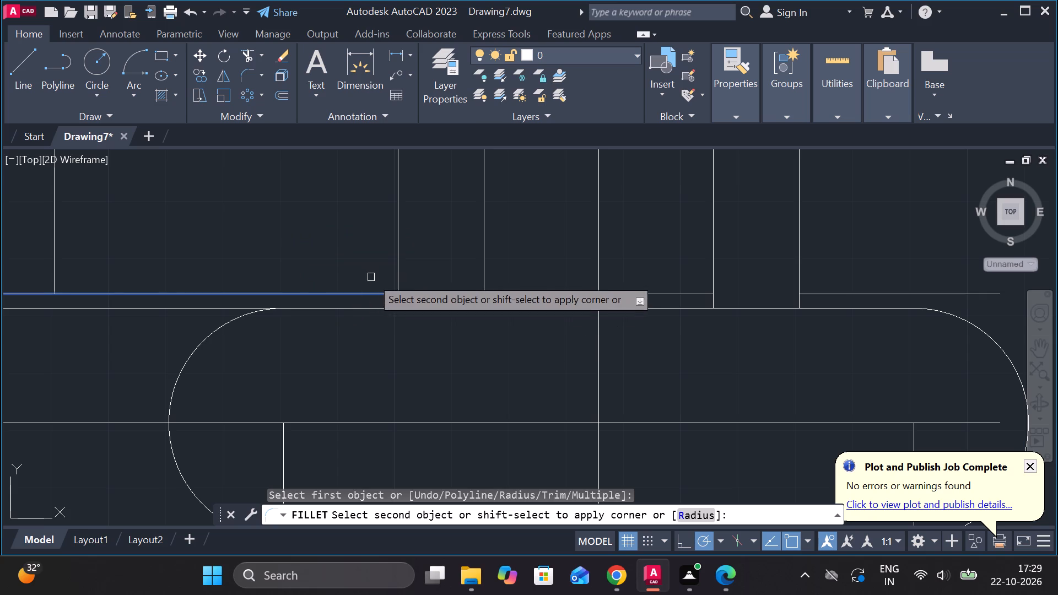
pyautogui.click(398, 261)
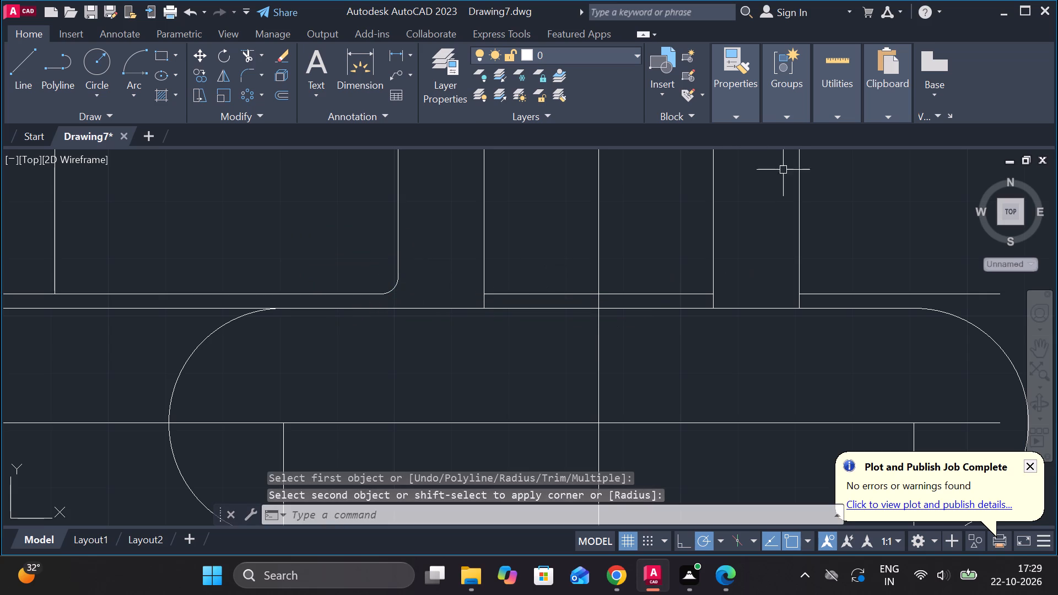
# Delete the left-hand copied vertical centre line that ends at the slot's left arc centre.
pyautogui.scroll(-2, 365, 237)
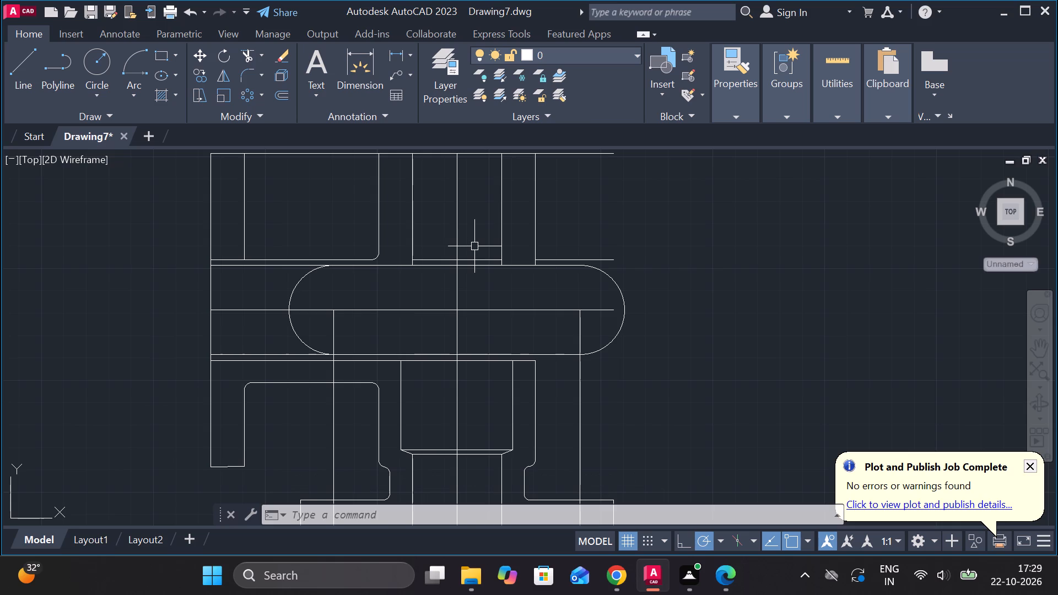
pyautogui.click(336, 318)
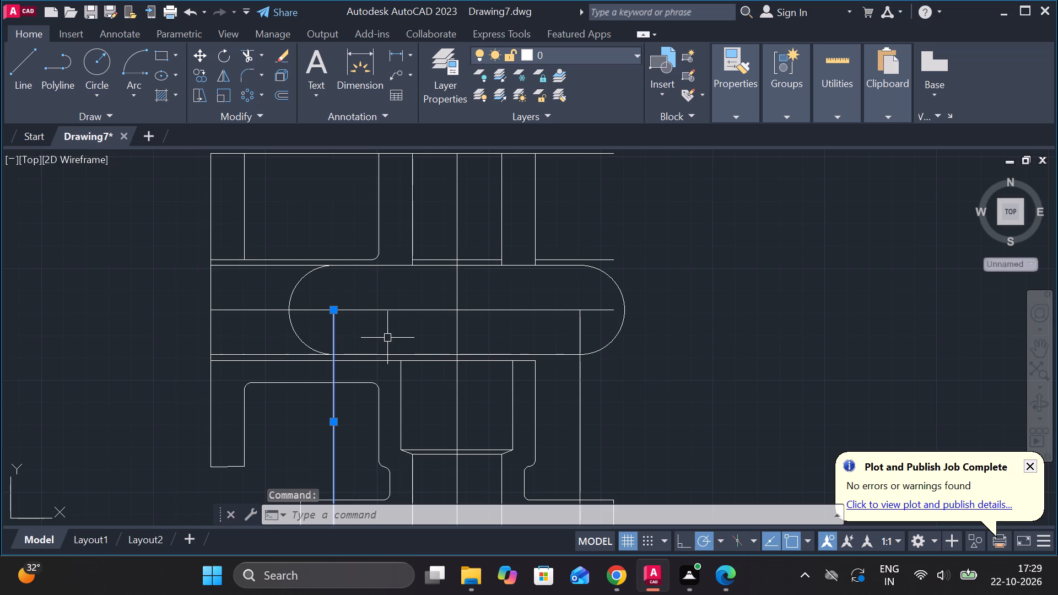
pyautogui.press('Delete')
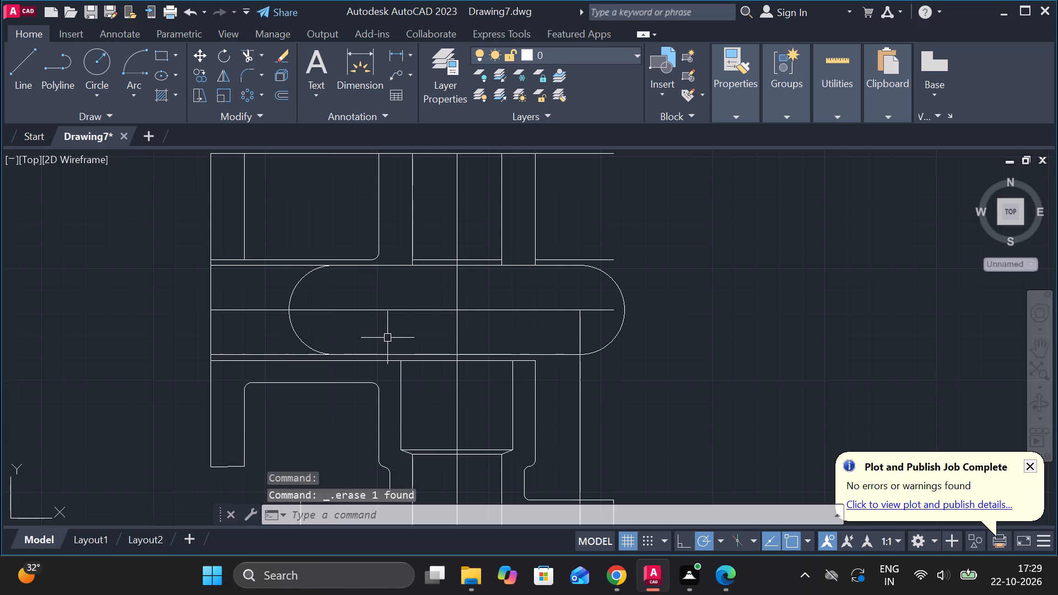
# Undo the deletion of the left-hand copied vertical centre line at the slot's left arc centre.
pyautogui.scroll(-2, 387, 338)
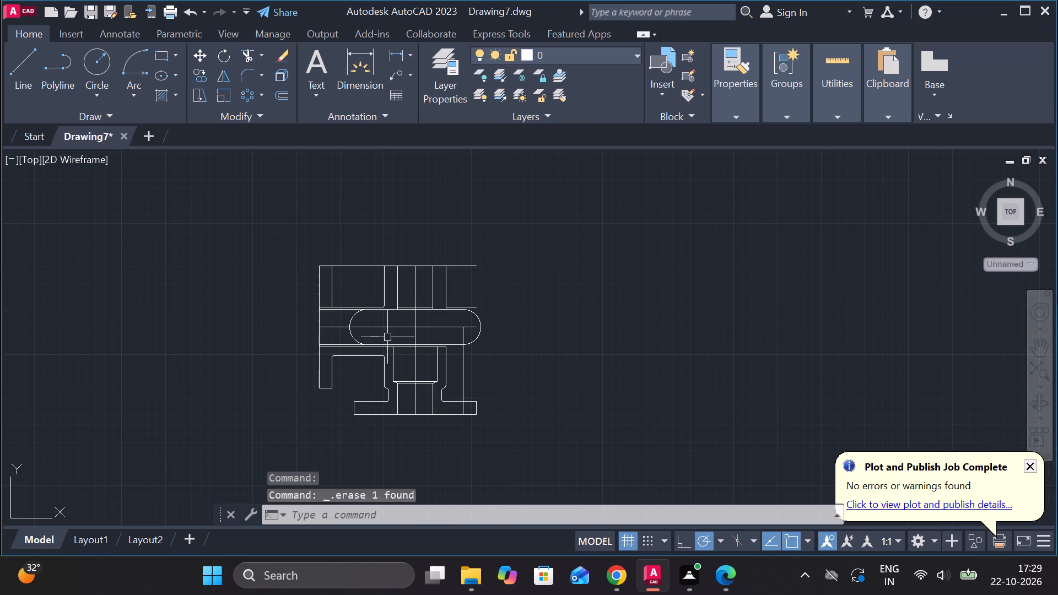
pyautogui.hotkey('ctrl', 'z')
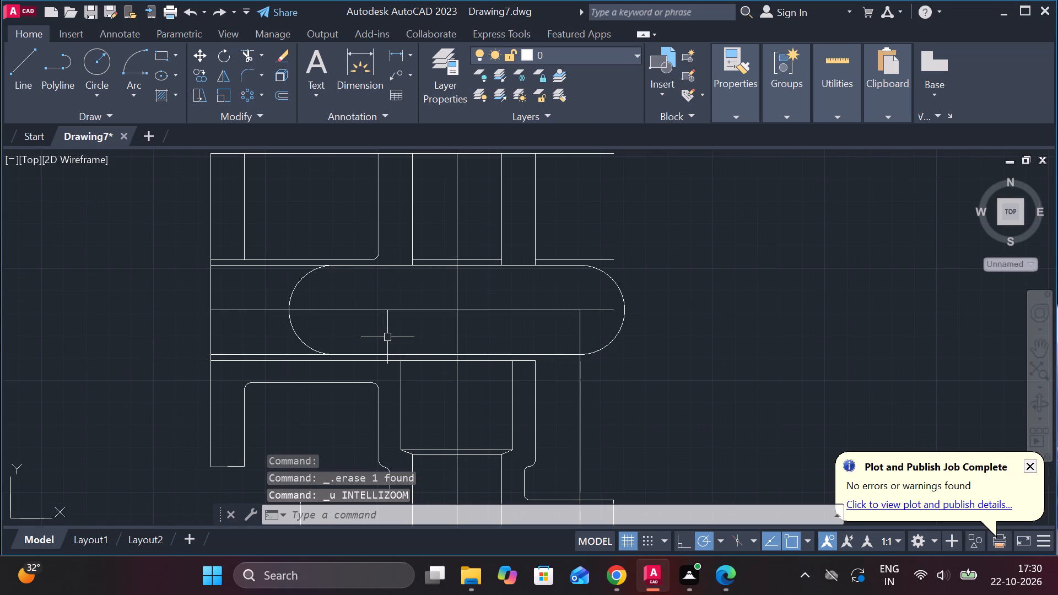
pyautogui.hotkey('ctrl', 'z')
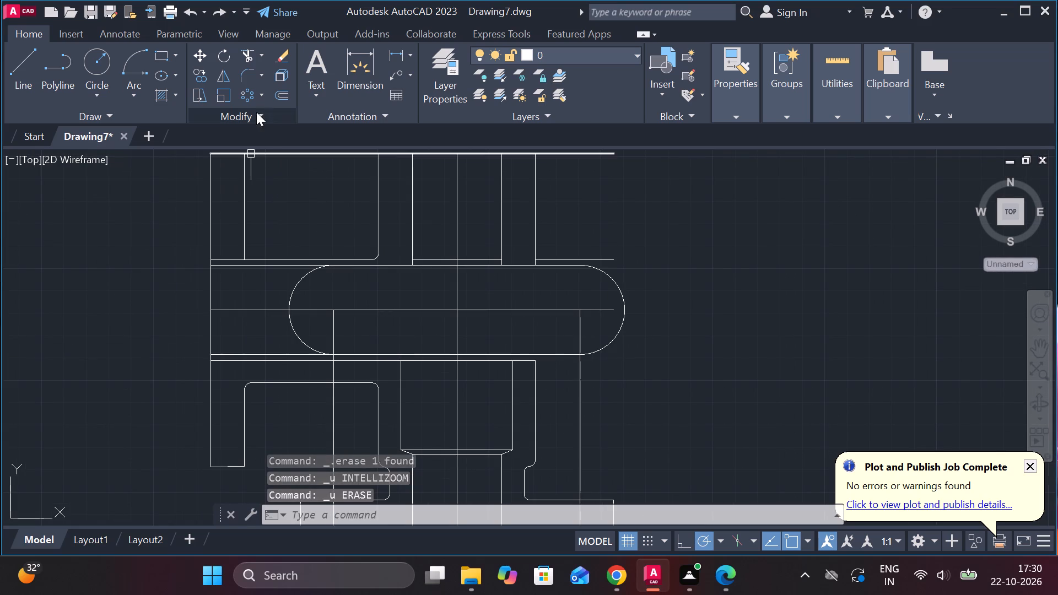
# Trim the two copied vertical lines at the slot's arc centres, keeping only their segments within the base.
pyautogui.doubleClick(247, 50)
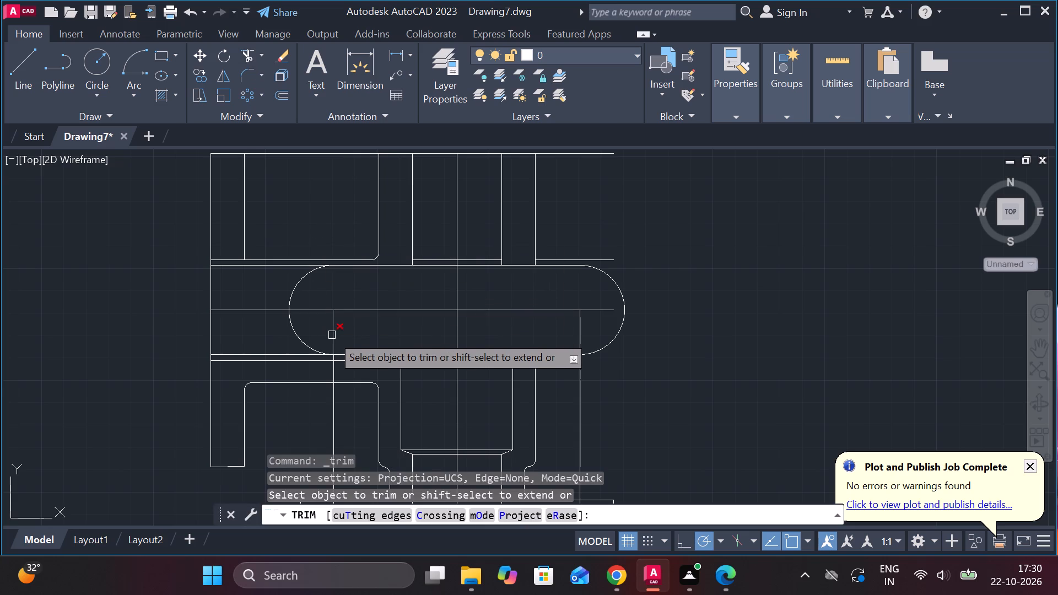
pyautogui.click(332, 334)
pyautogui.scroll(3, 336, 364)
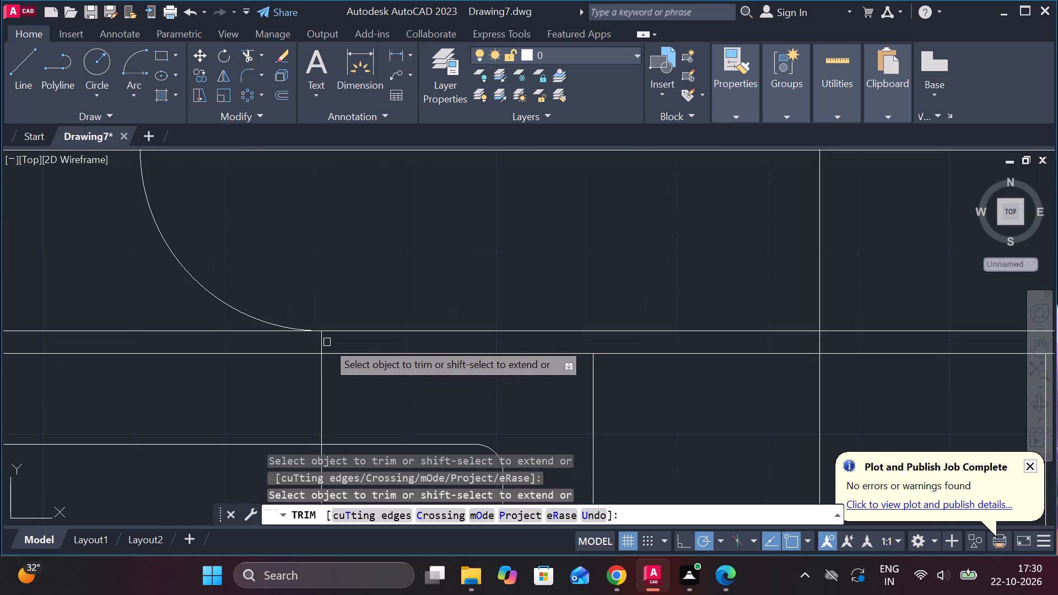
pyautogui.click(322, 345)
pyautogui.click(323, 376)
pyautogui.scroll(1, 326, 380)
pyautogui.scroll(-4, 326, 380)
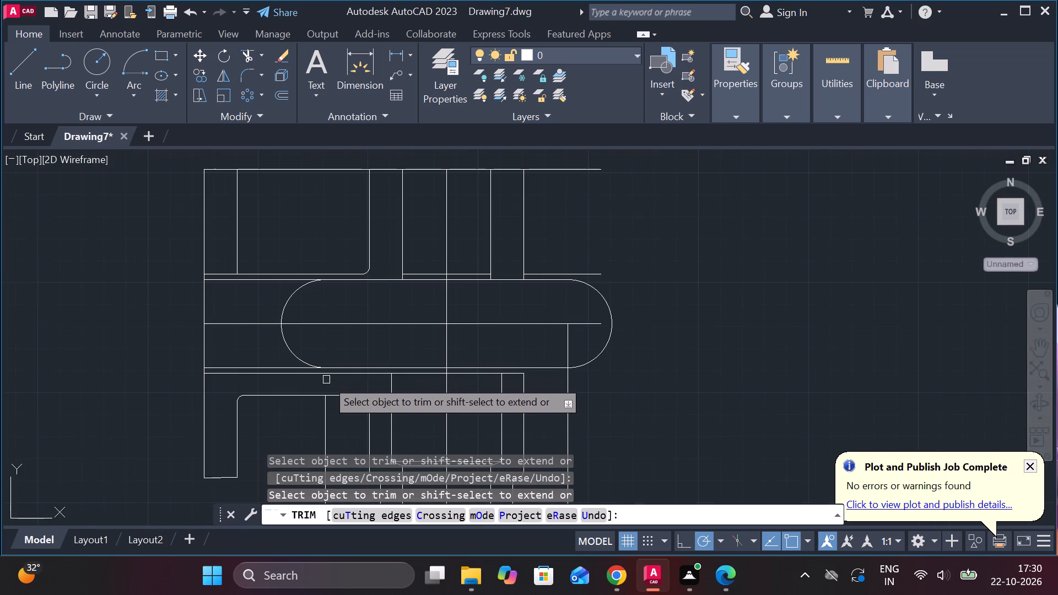
pyautogui.click(326, 415)
pyautogui.scroll(-3, 355, 371)
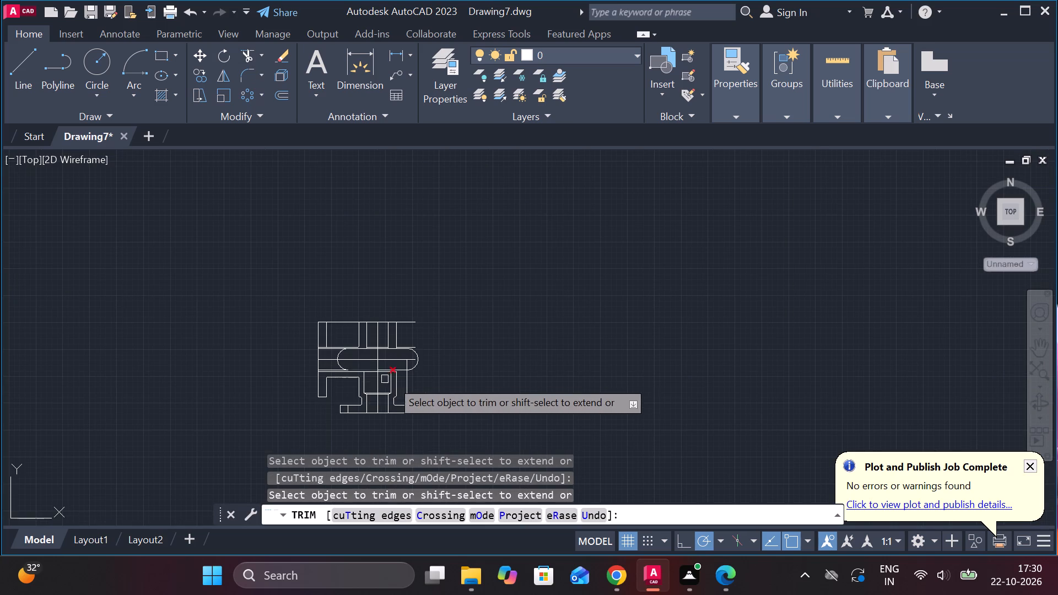
pyautogui.click(407, 390)
pyautogui.scroll(5, 409, 375)
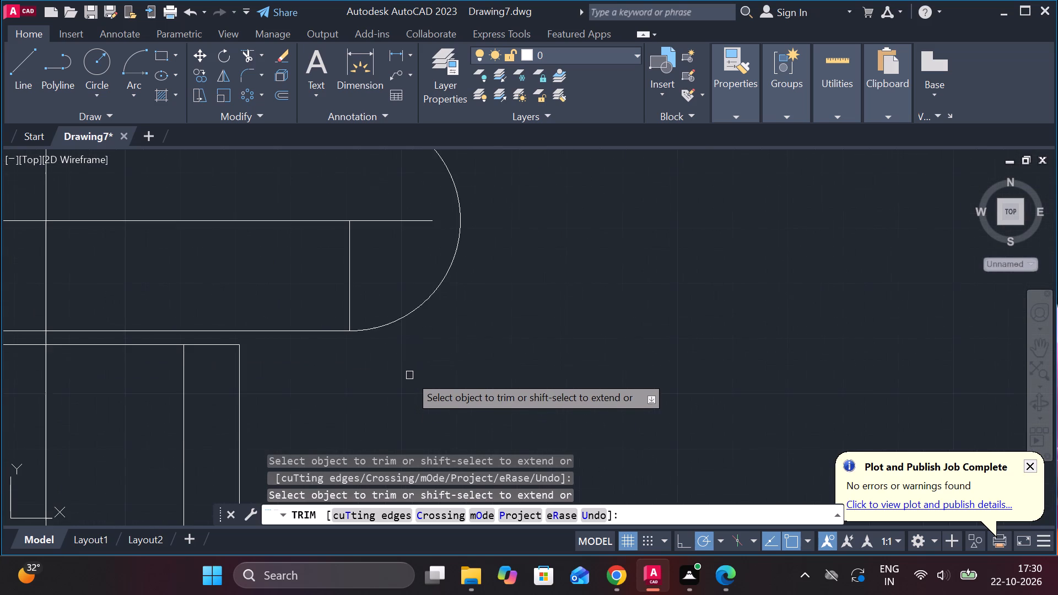
pyautogui.click(350, 295)
pyautogui.scroll(-4, 351, 252)
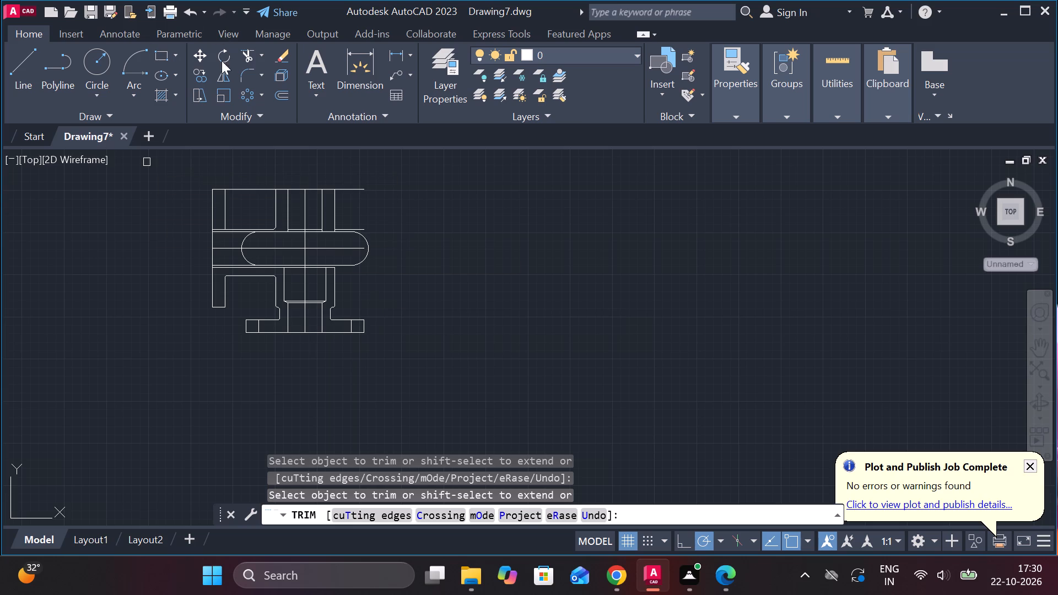
# Fillet the corner between the right wall's outer vertical line and the horizontal line just above the slot.
pyautogui.click(245, 77)
pyautogui.scroll(4, 361, 217)
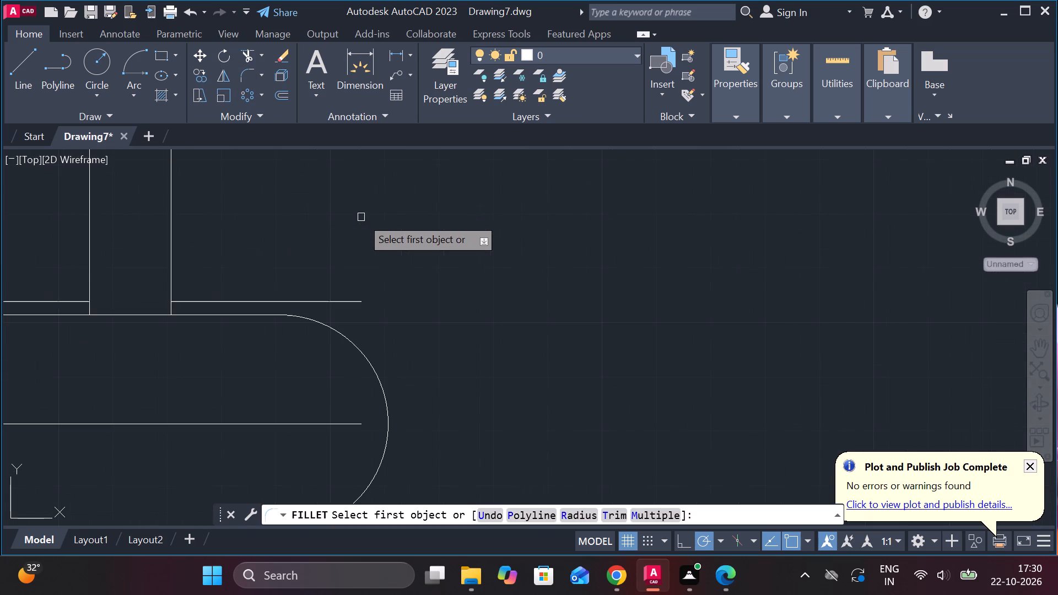
pyautogui.click(174, 279)
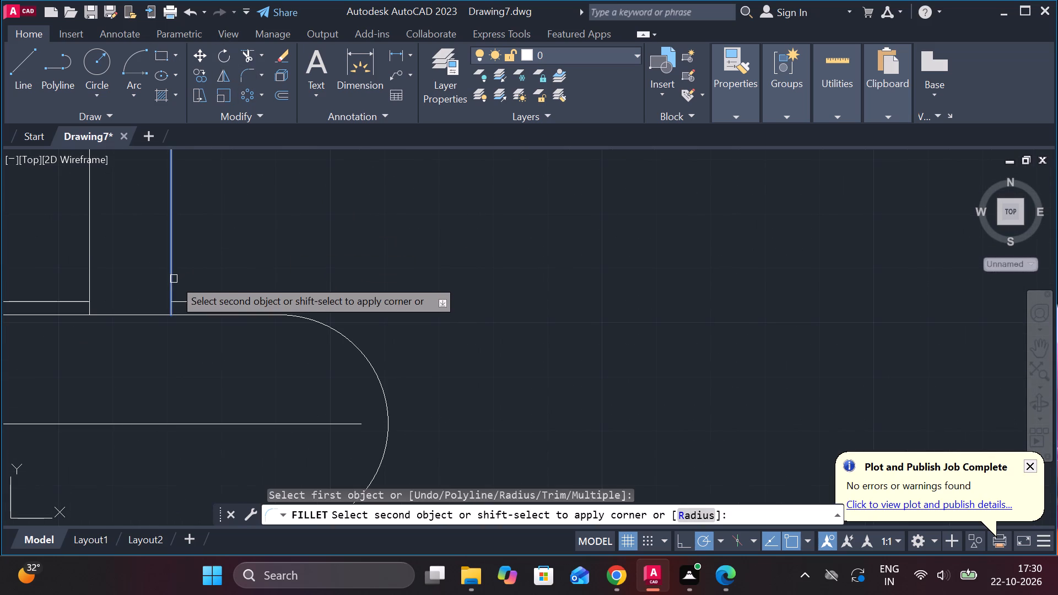
pyautogui.click(192, 300)
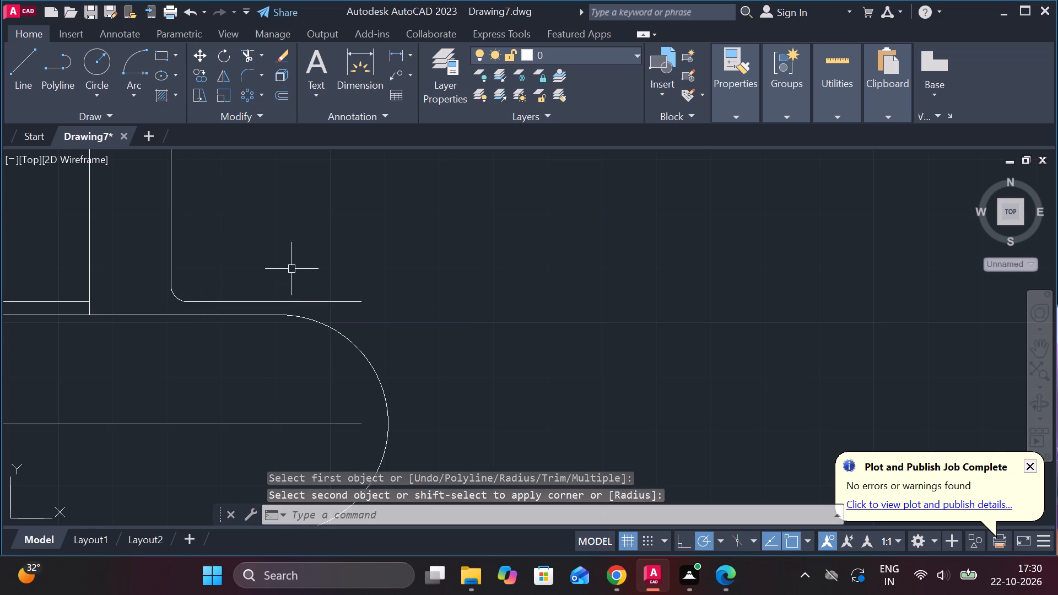
pyautogui.scroll(-2, 292, 269)
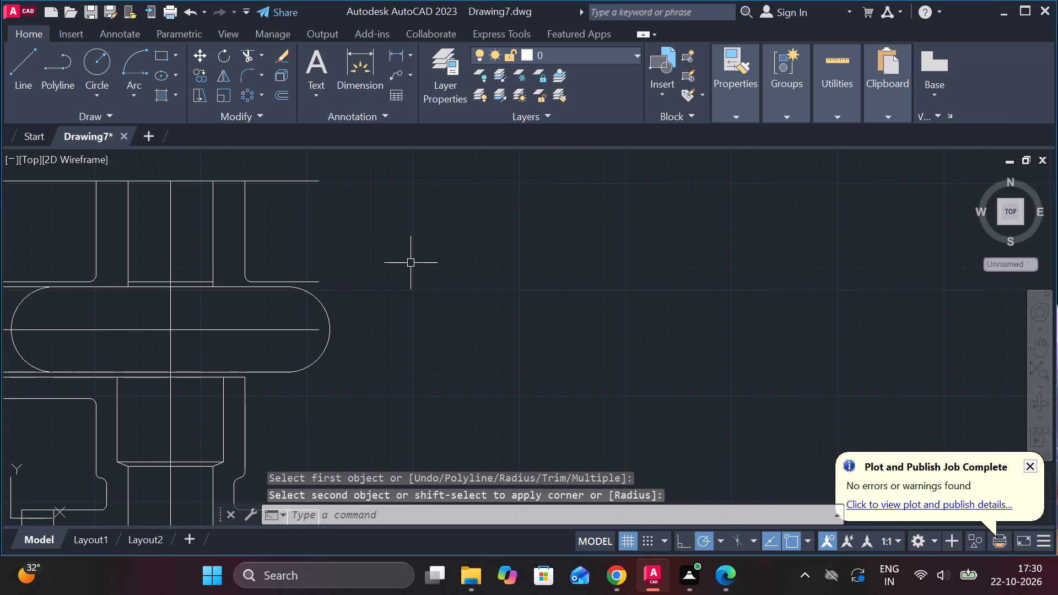
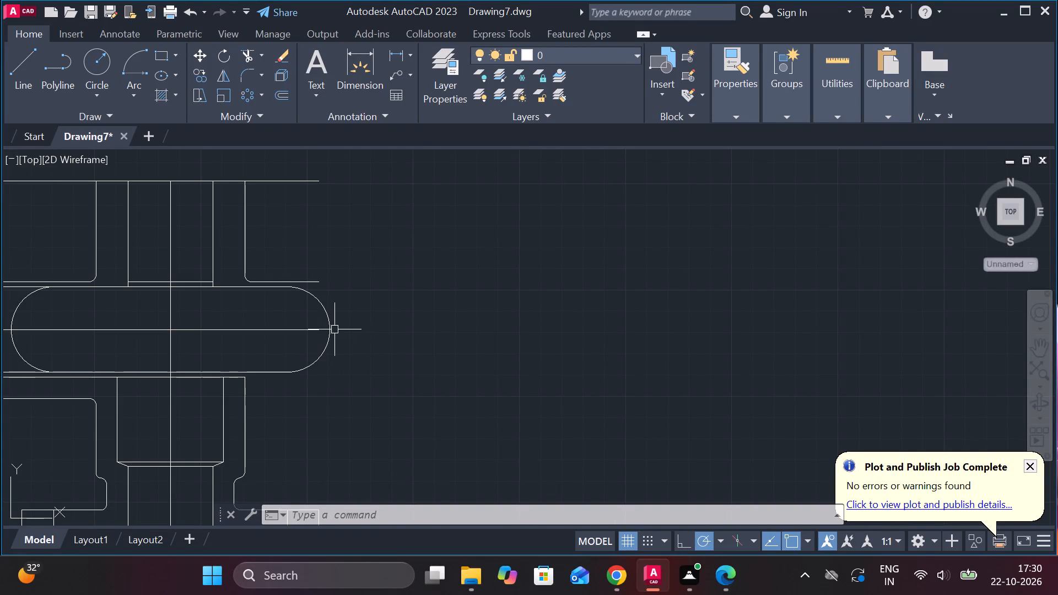
# Offset the slot's right end arc outward by 10.
pyautogui.click(329, 345)
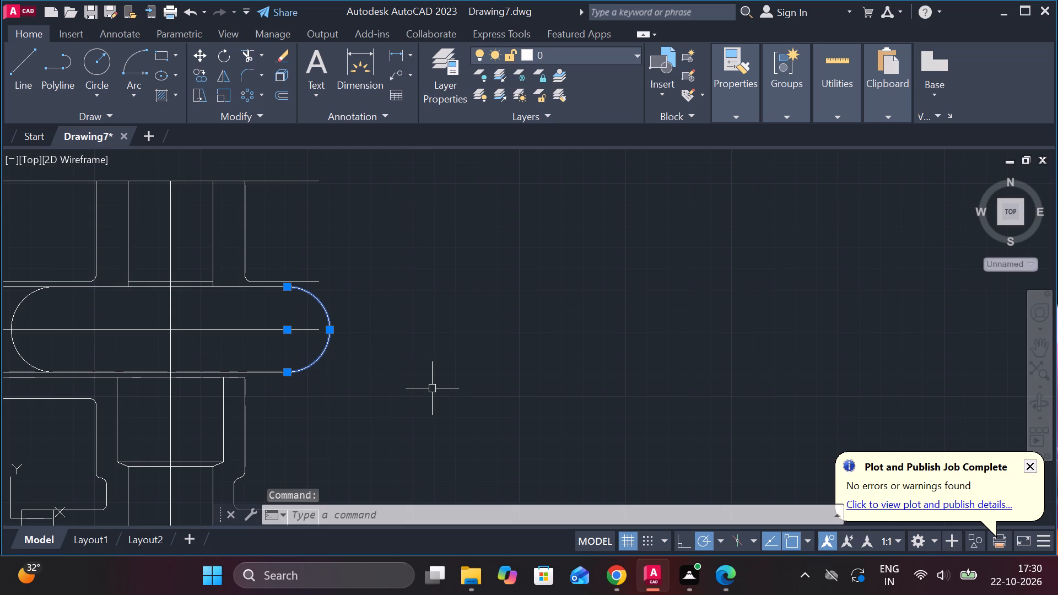
pyautogui.press('0')
pyautogui.press('BackSpace')
pyautogui.press('o')
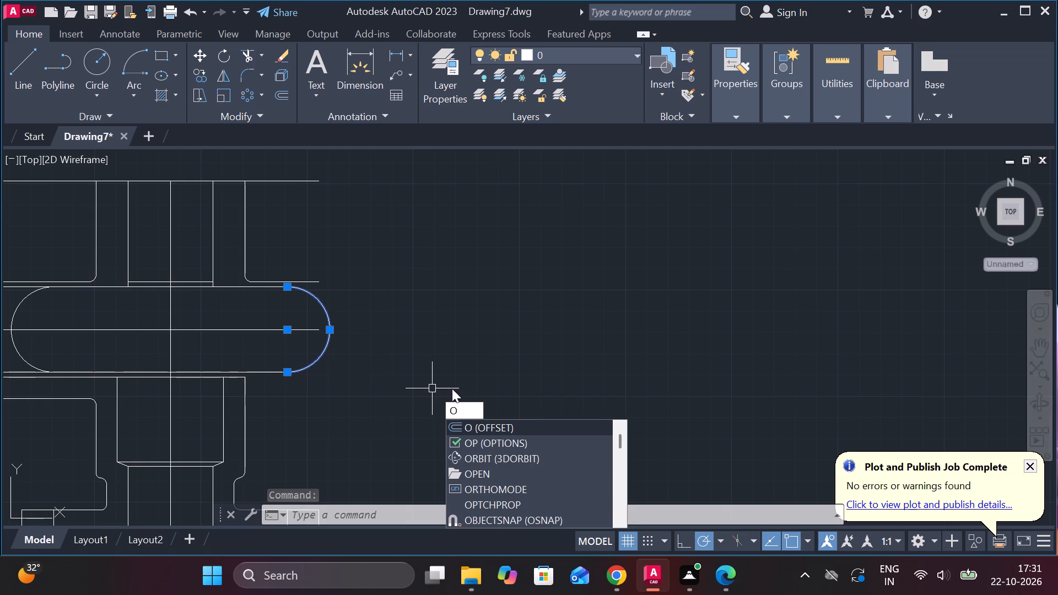
pyautogui.click(487, 429)
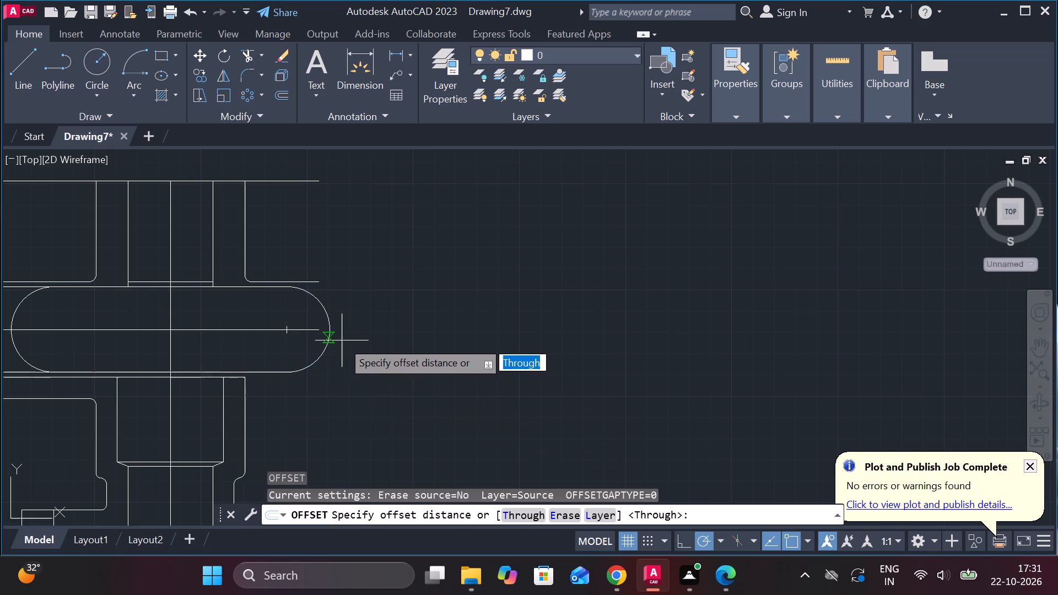
pyautogui.click(331, 332)
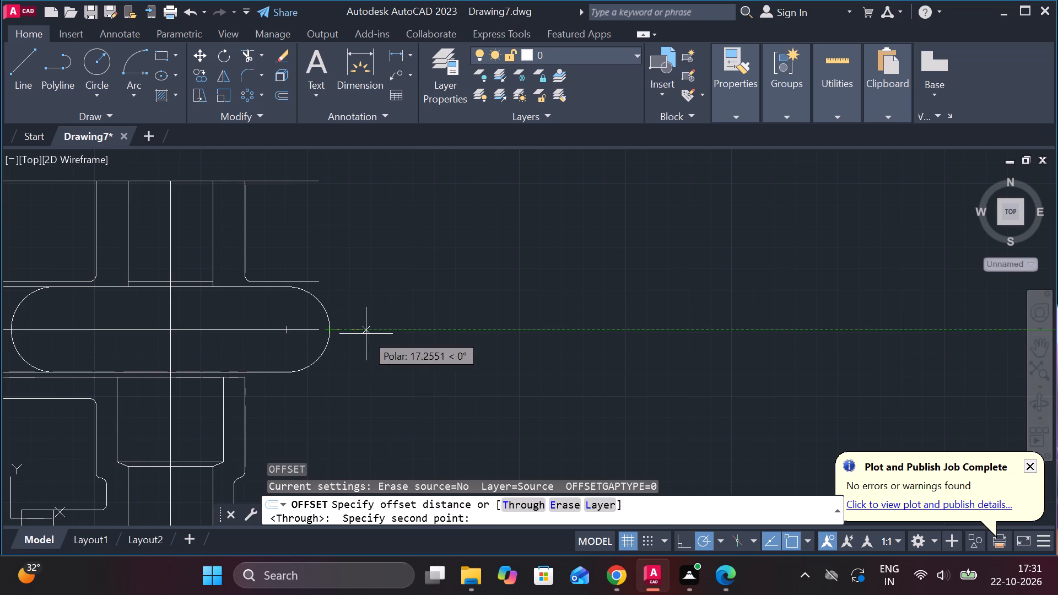
pyautogui.click(366, 334)
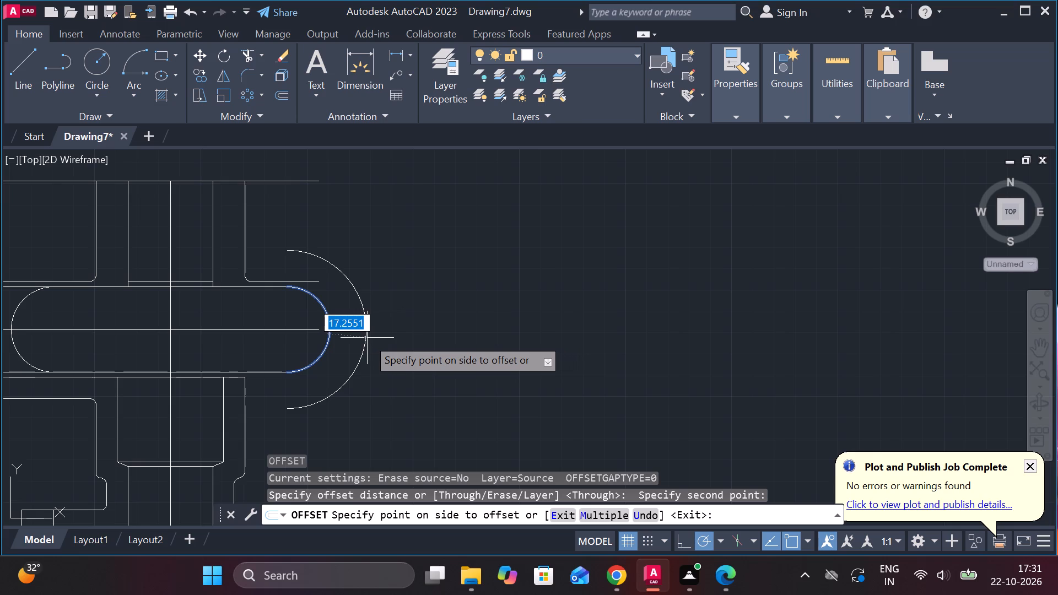
pyautogui.press('1')
pyautogui.press('0')
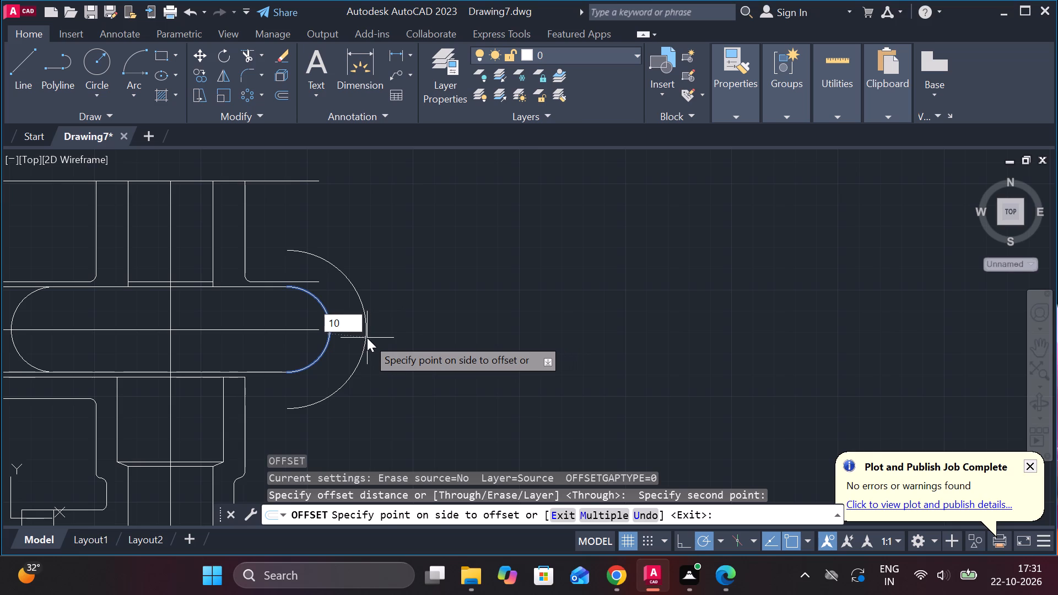
pyautogui.press('Return')
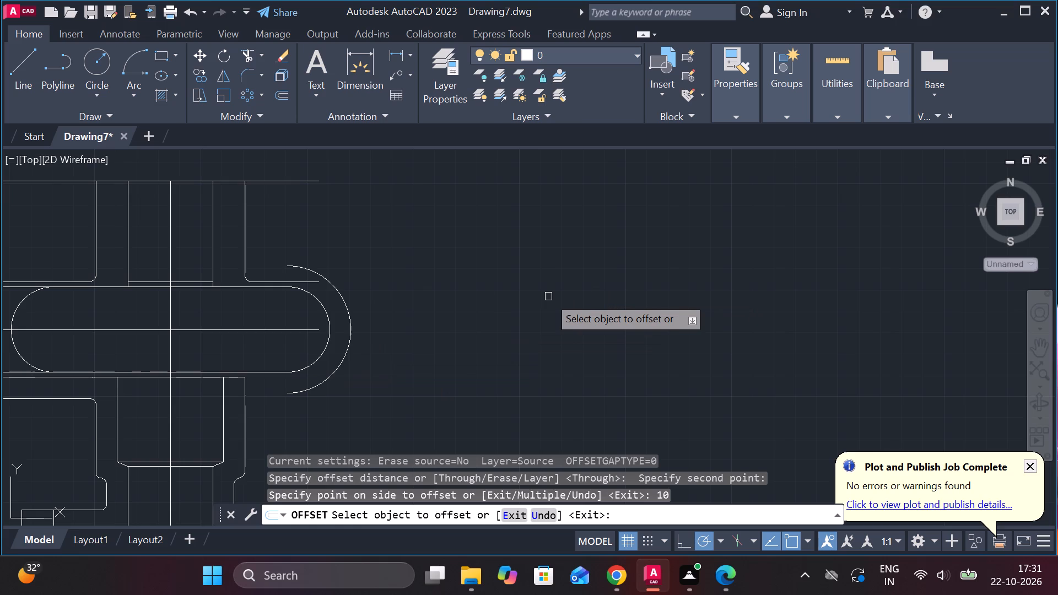
pyautogui.write('ex')
pyautogui.press('Return')
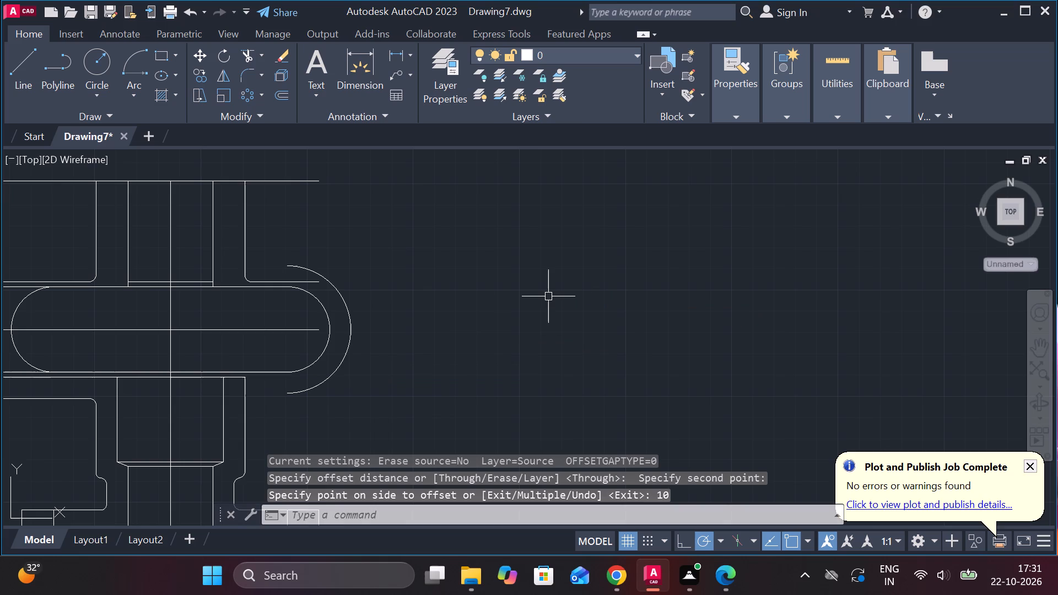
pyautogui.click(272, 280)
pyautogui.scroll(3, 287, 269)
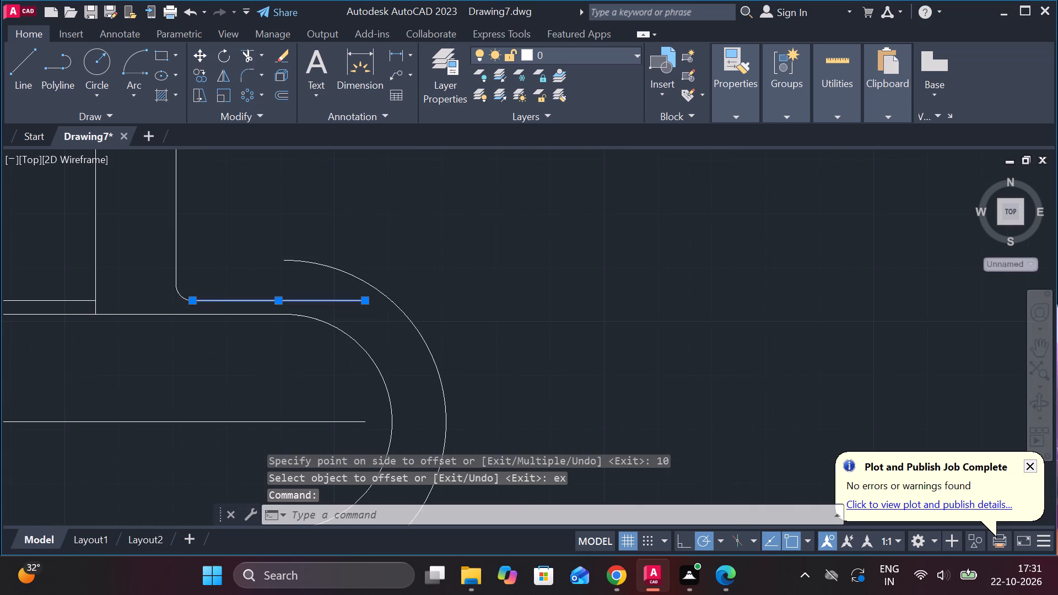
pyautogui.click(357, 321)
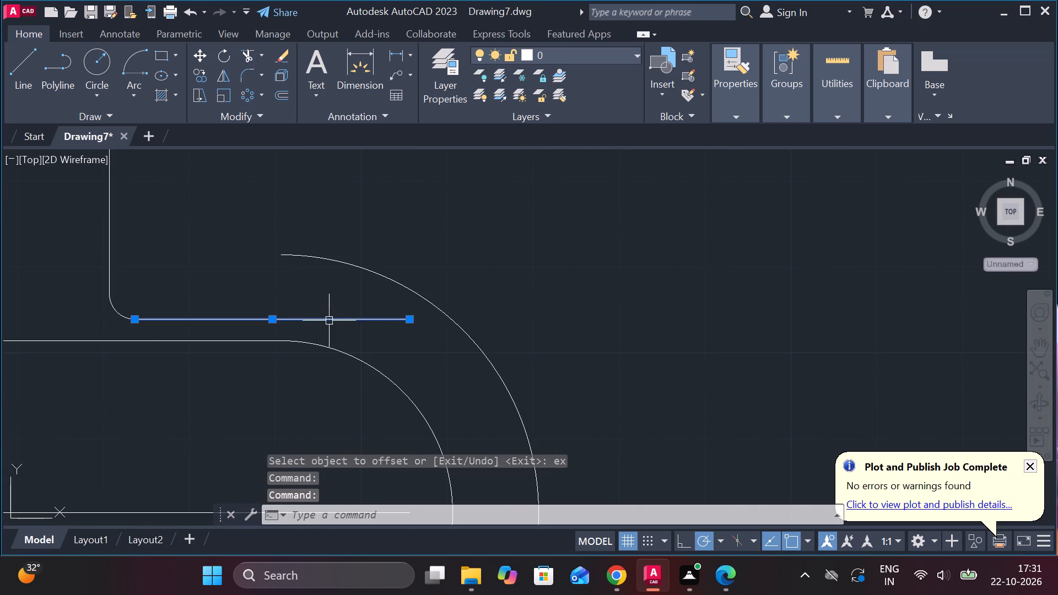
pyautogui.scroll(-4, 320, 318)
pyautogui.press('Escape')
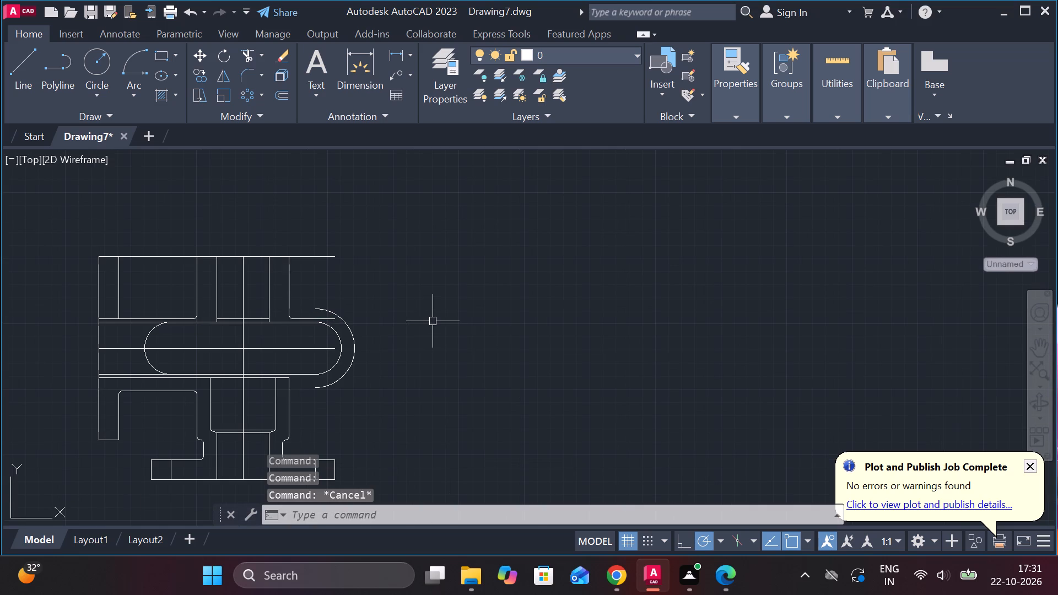
# Extend the horizontal line just above the slot and the slot's lower line to the outer offset arc.
pyautogui.press('e')
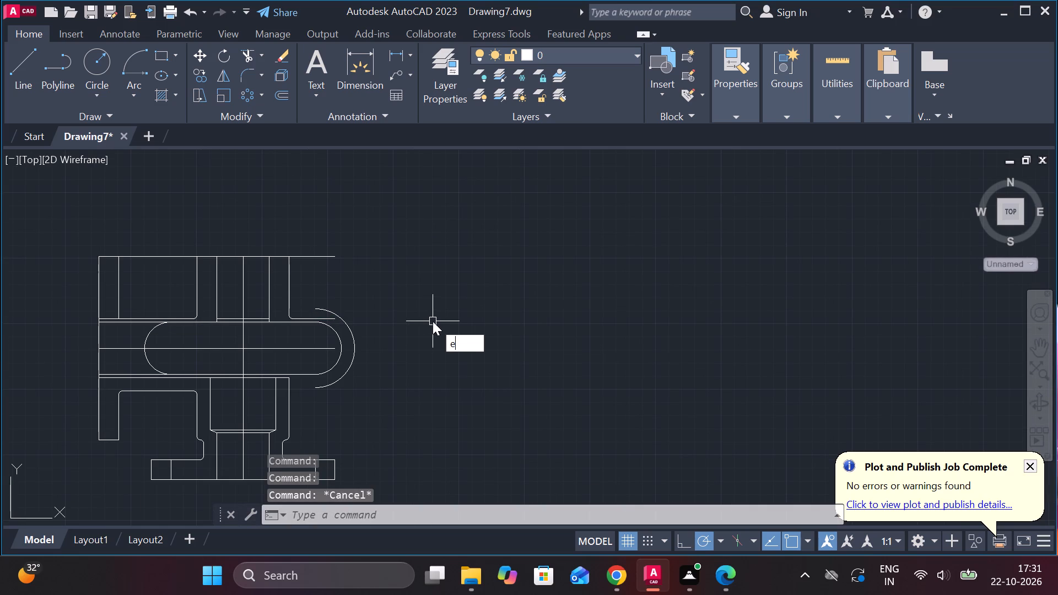
pyautogui.press('x')
pyautogui.press('Return')
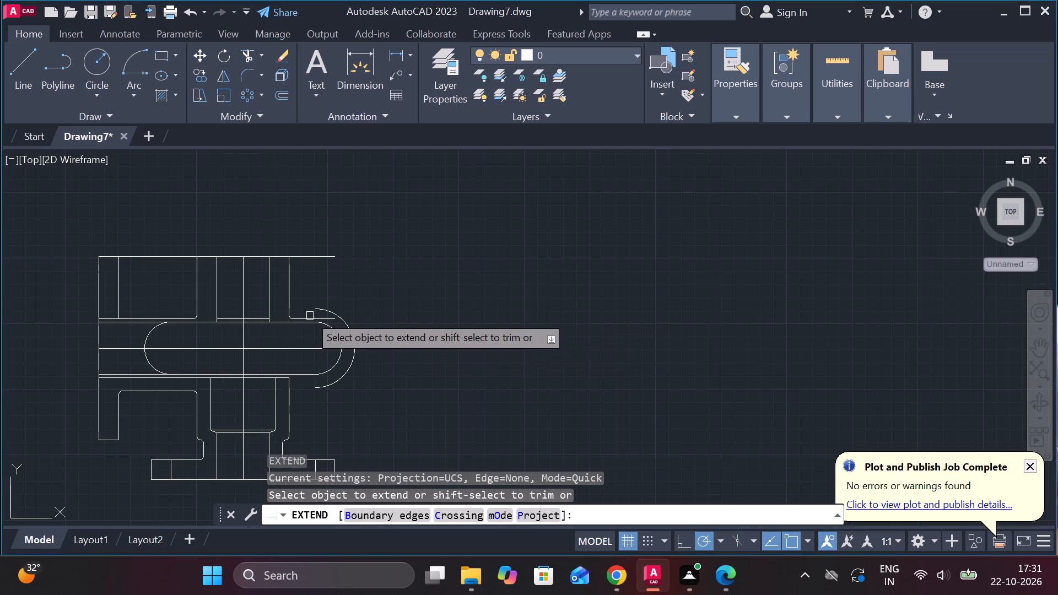
pyautogui.scroll(3, 309, 315)
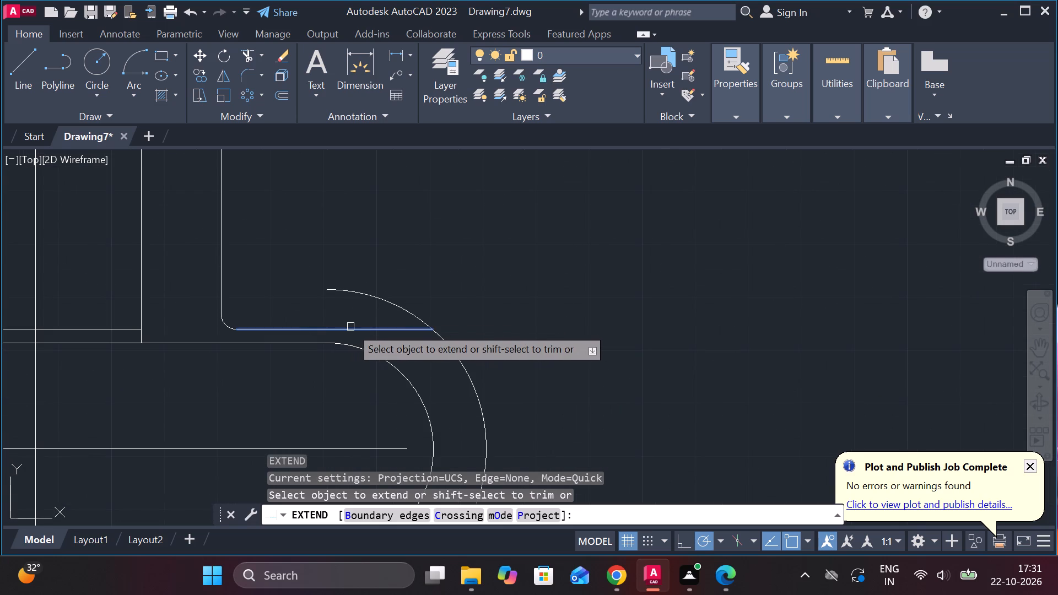
pyautogui.click(350, 327)
pyautogui.scroll(-3, 379, 333)
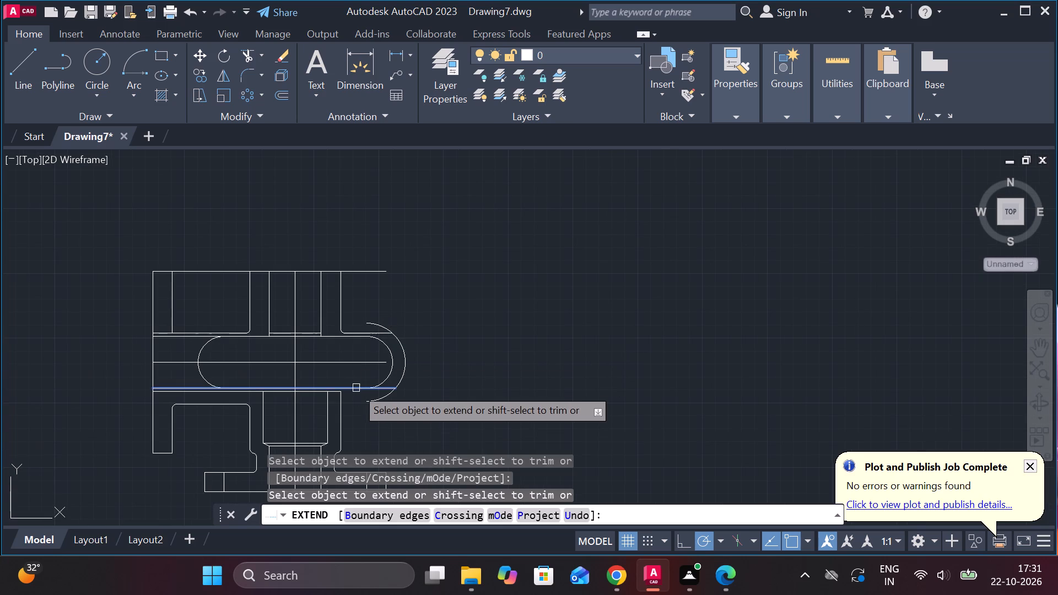
pyautogui.click(356, 388)
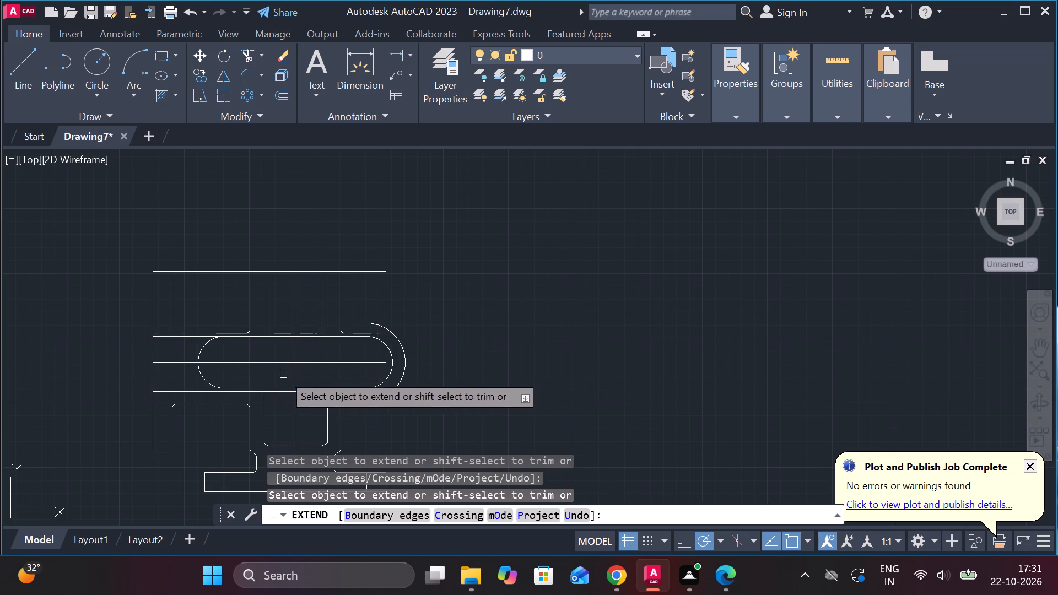
# Extend the right wall's outer vertical line down across the slot to the horizontal lines at its lower side.
pyautogui.click(338, 310)
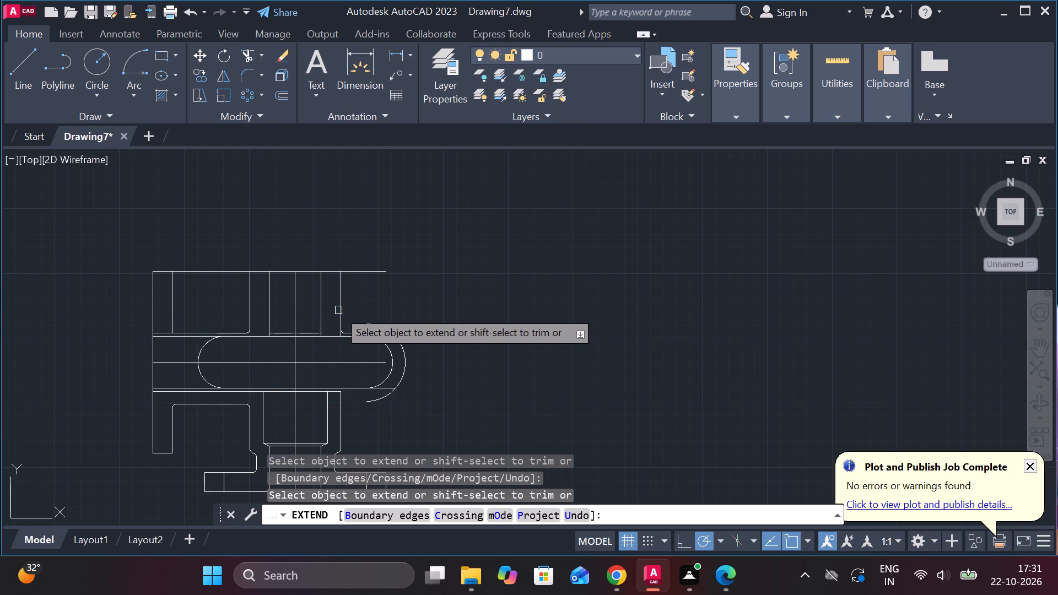
pyautogui.click(341, 310)
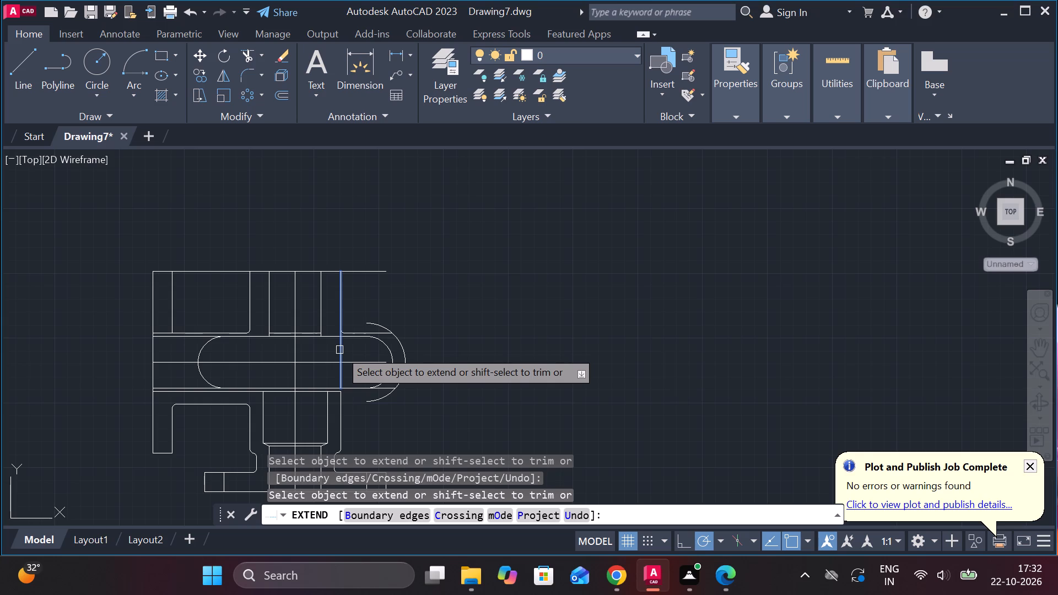
pyautogui.click(339, 350)
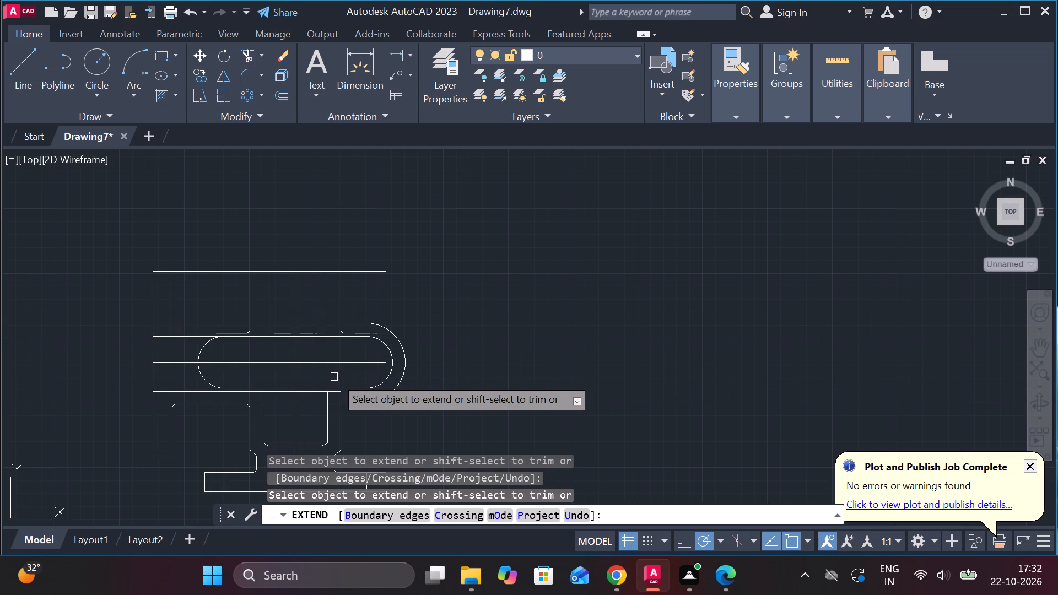
pyautogui.click(337, 375)
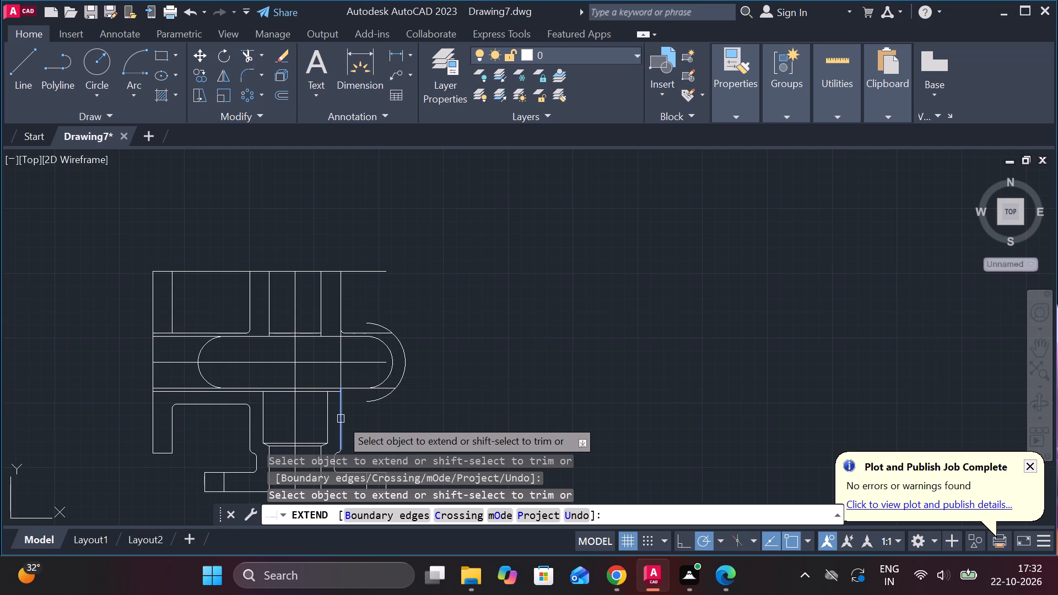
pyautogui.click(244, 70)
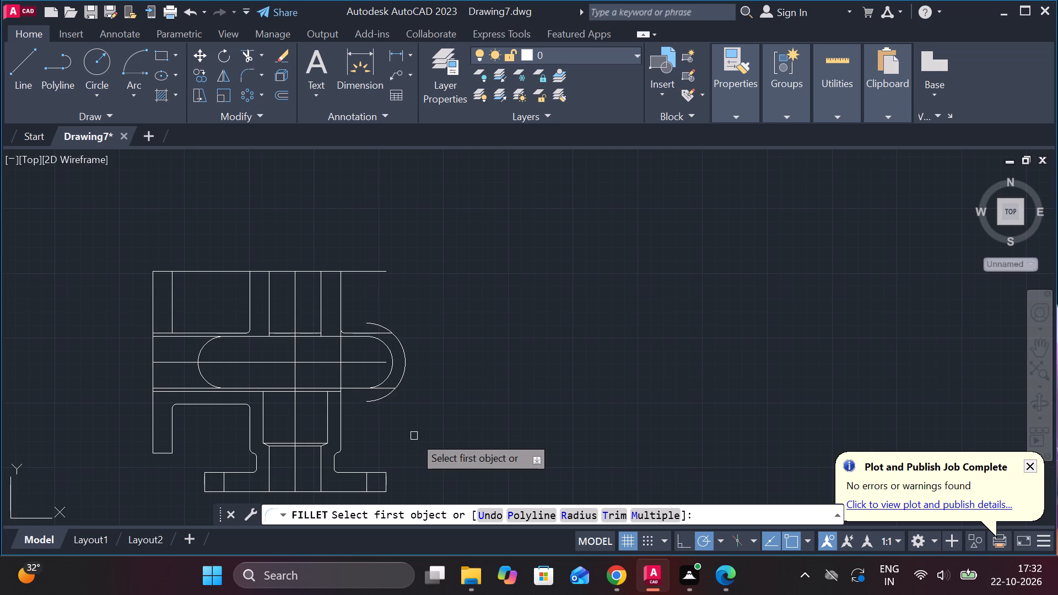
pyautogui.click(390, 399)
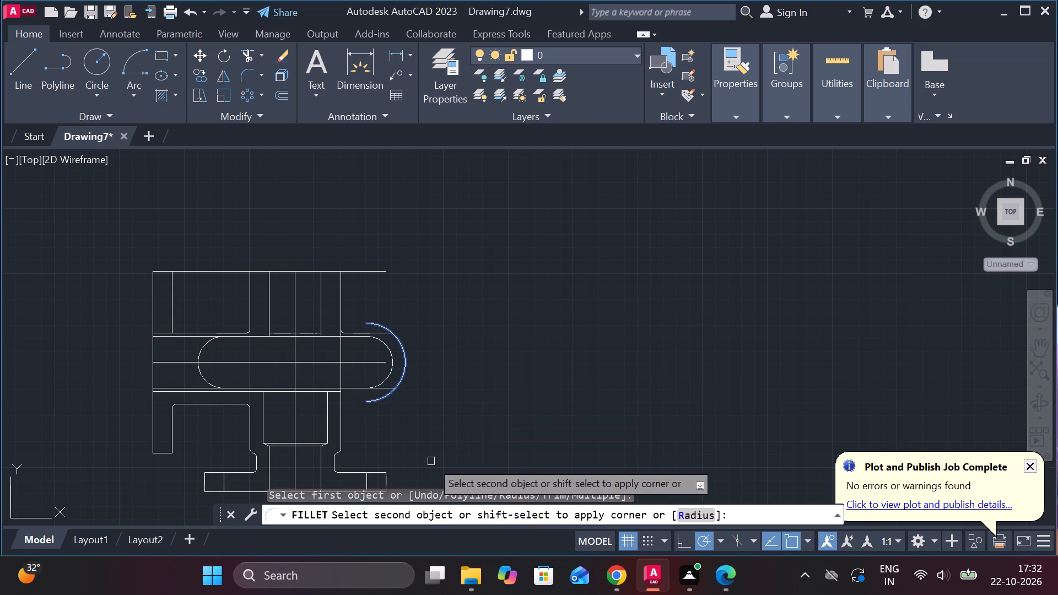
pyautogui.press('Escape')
# Extend both ends of the outer offset arc to the right wall's outer vertical line.
pyautogui.write('ex')
pyautogui.press('Return')
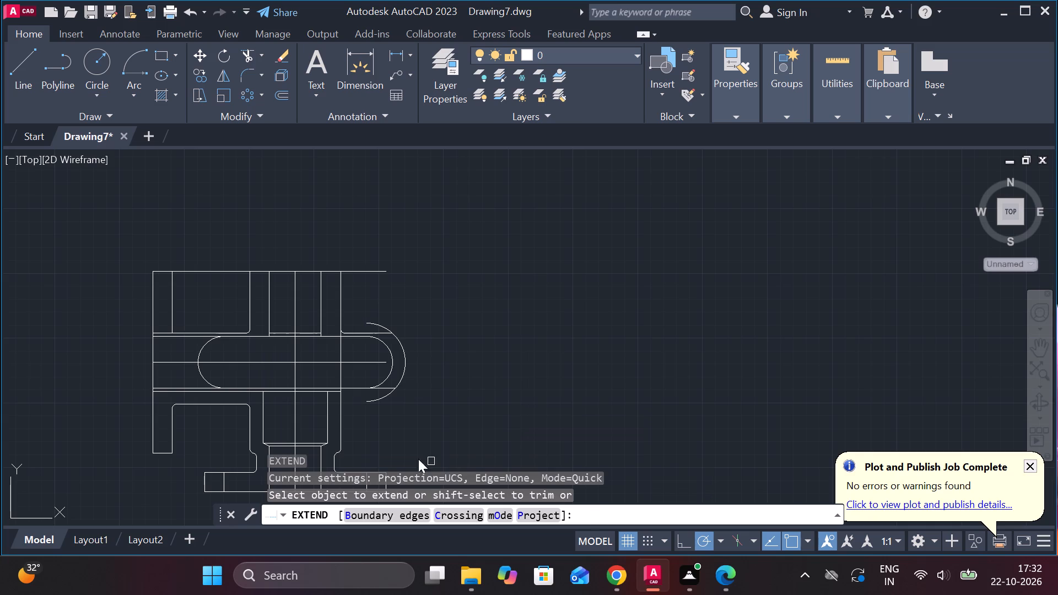
pyautogui.click(376, 405)
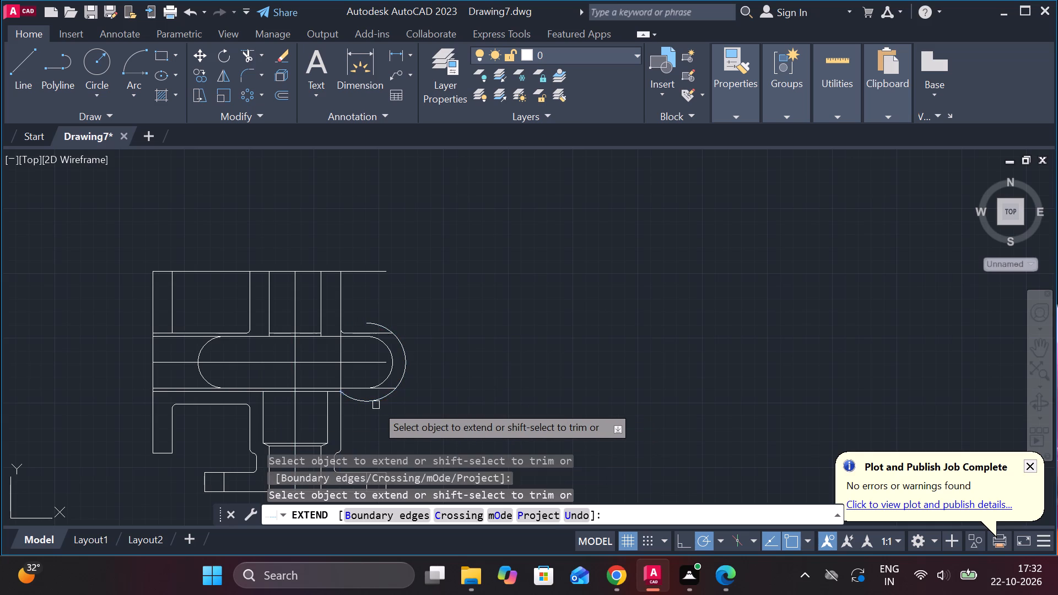
pyautogui.click(395, 332)
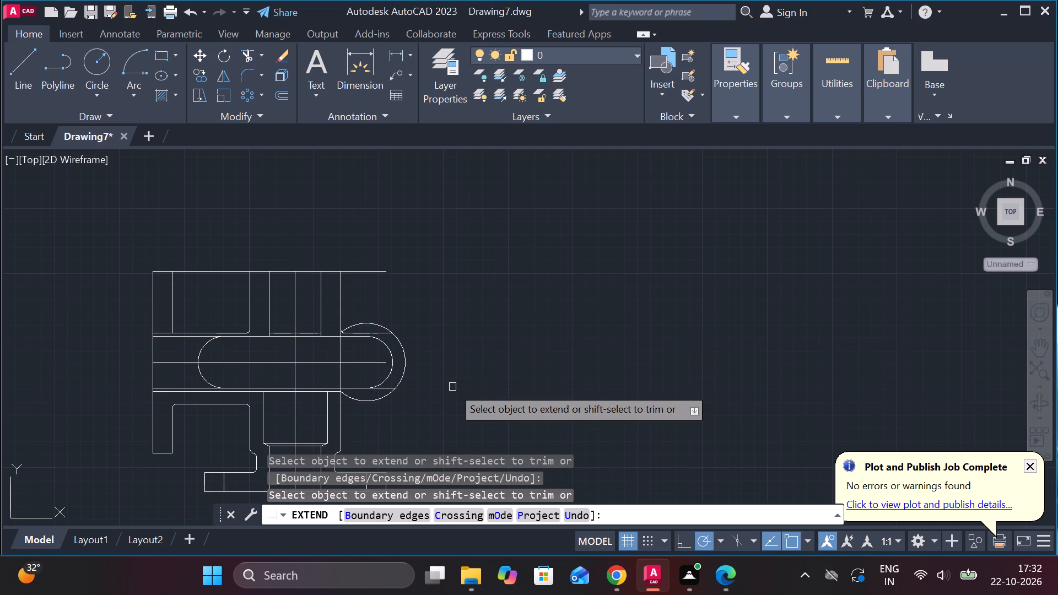
pyautogui.press('f')
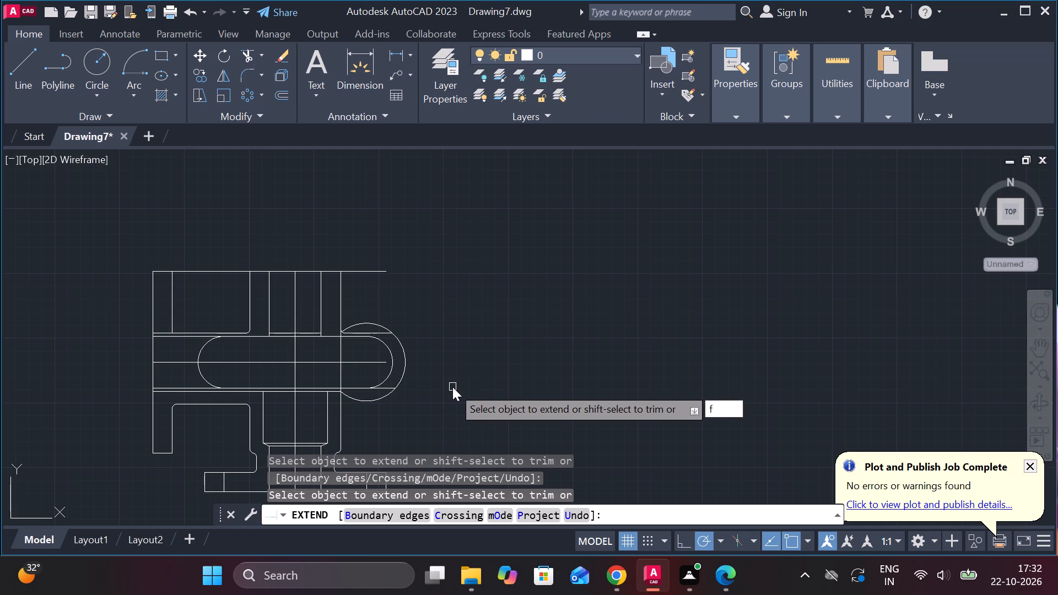
pyautogui.press('Escape')
pyautogui.press('Escape')
pyautogui.press('Escape')
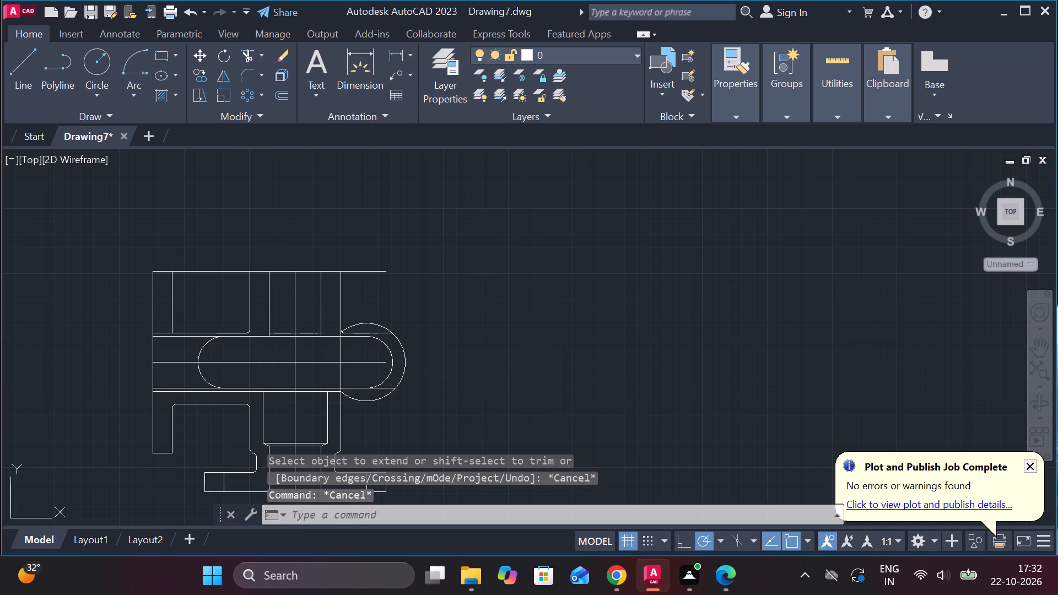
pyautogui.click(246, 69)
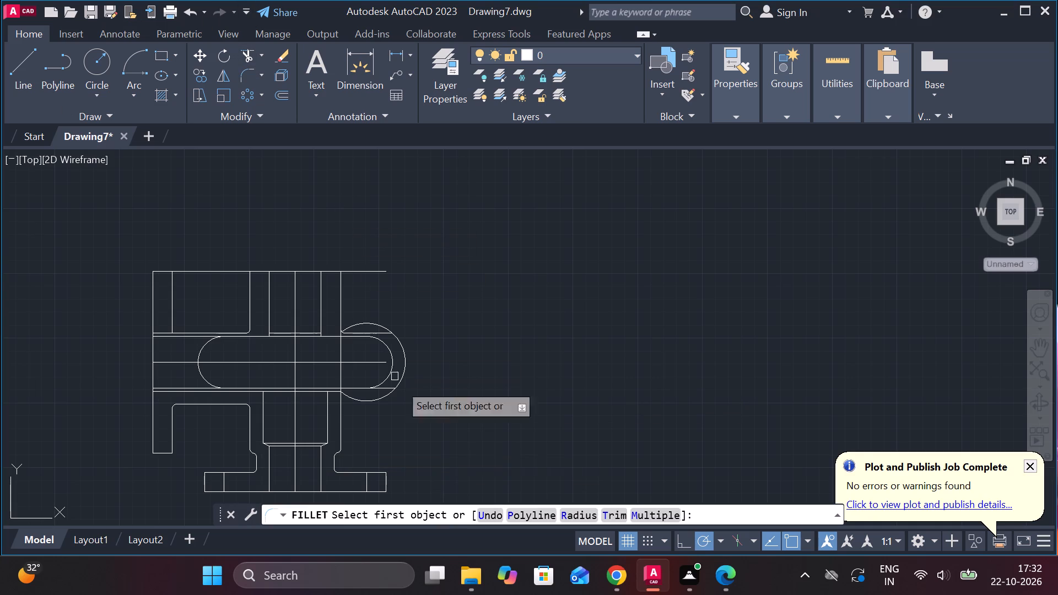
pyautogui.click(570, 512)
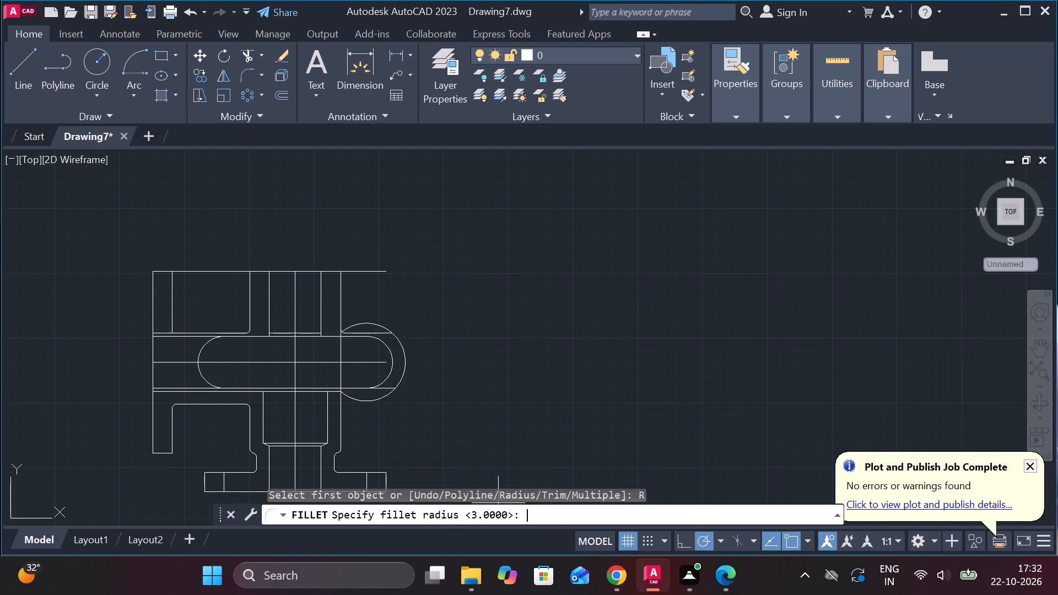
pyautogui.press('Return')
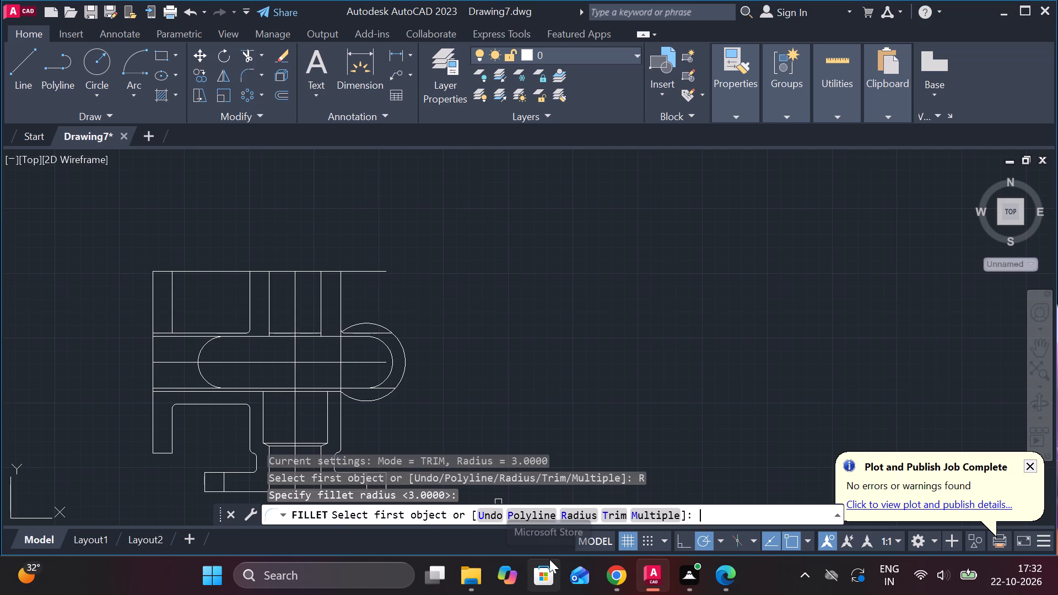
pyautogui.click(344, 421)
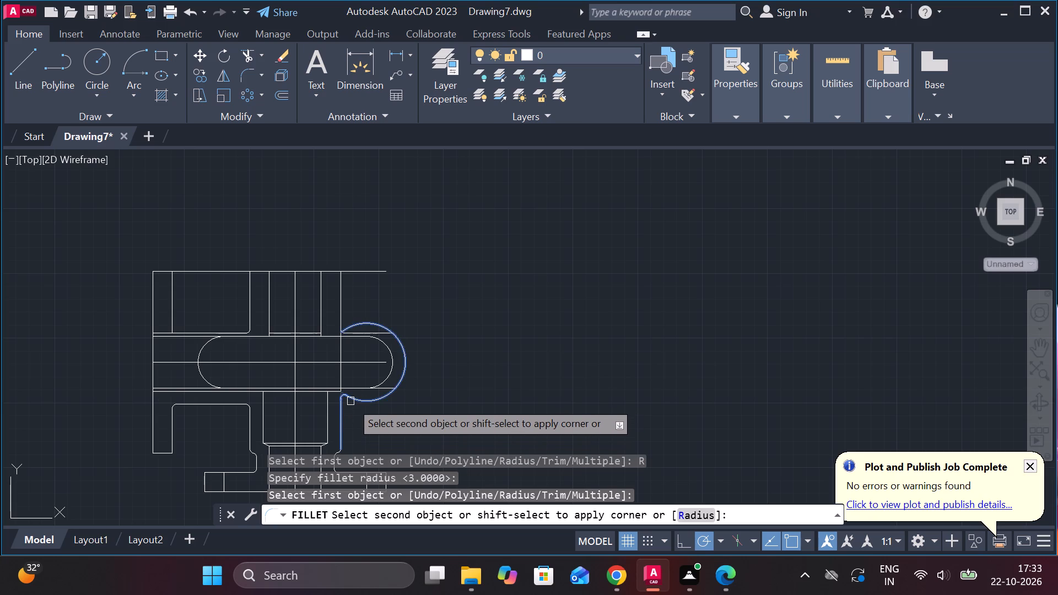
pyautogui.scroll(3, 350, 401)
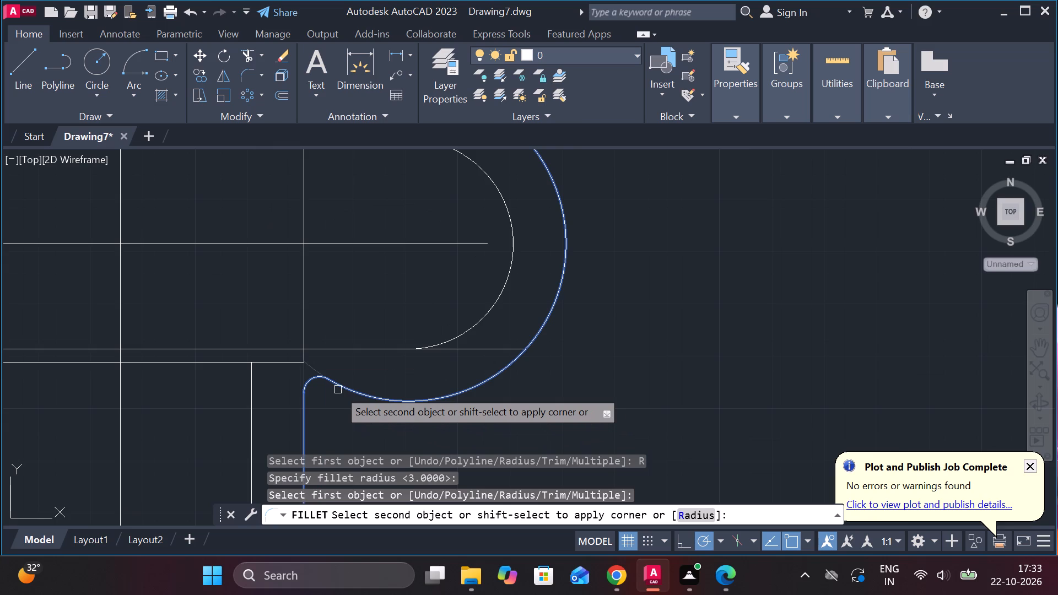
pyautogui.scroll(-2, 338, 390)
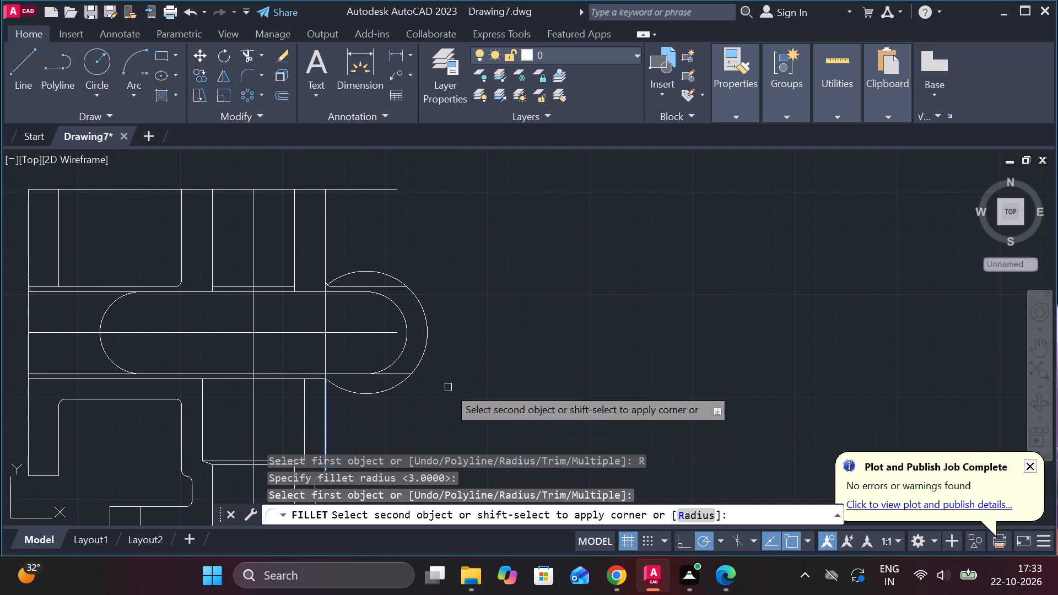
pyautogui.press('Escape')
# Extend the horizontal top line of the lower-left recess to the right wall's outer vertical line.
pyautogui.write('ex')
pyautogui.press('Return')
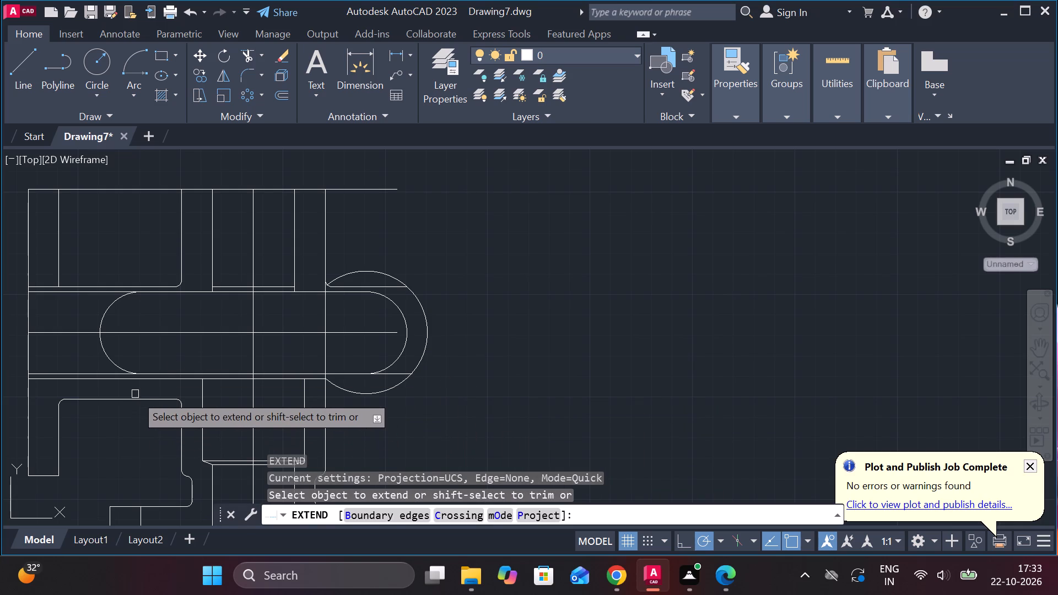
pyautogui.click(149, 401)
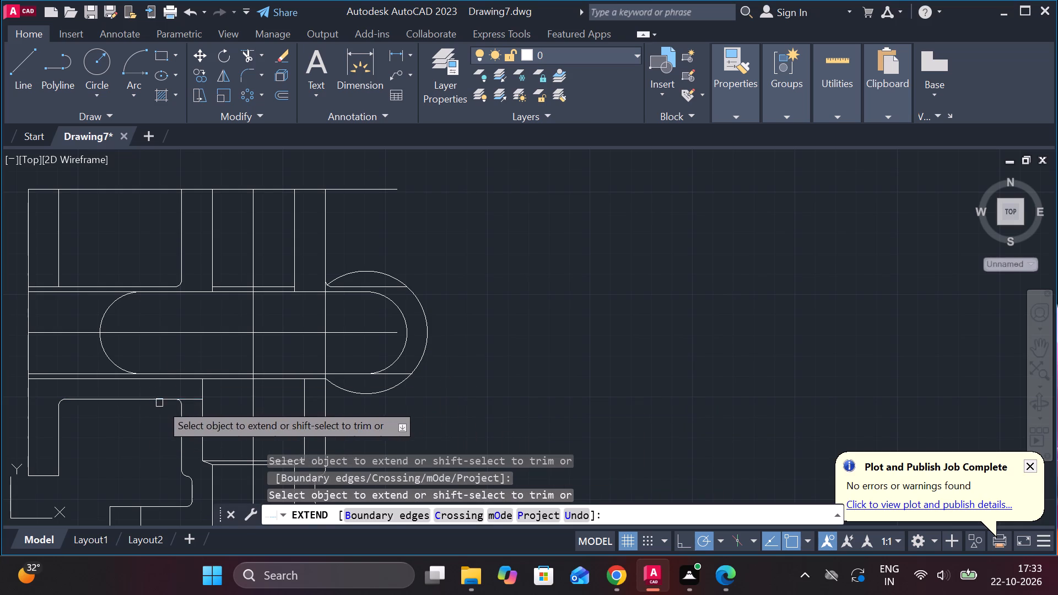
pyautogui.click(191, 399)
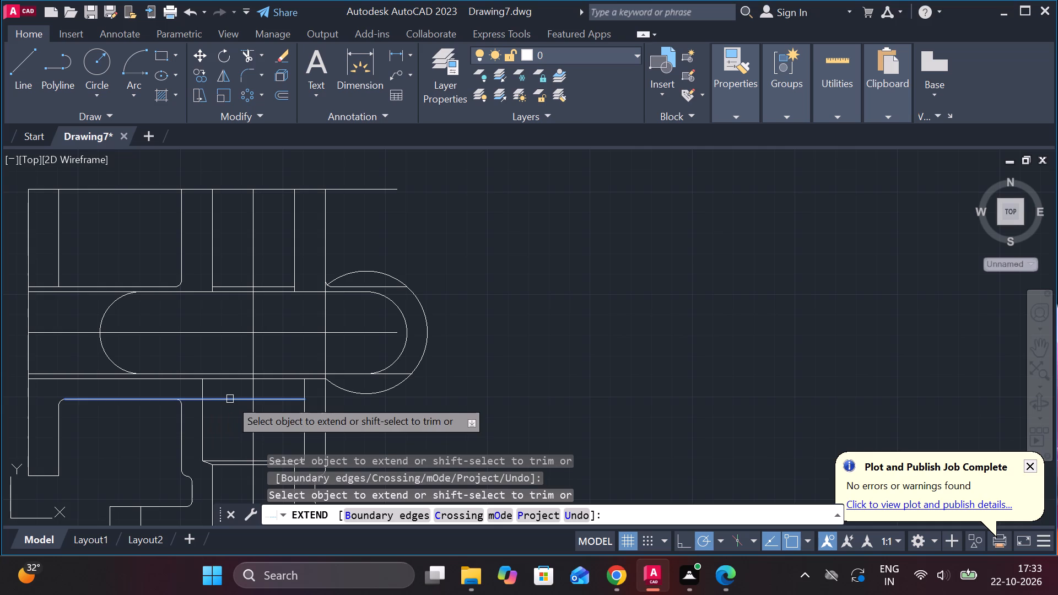
pyautogui.click(230, 399)
pyautogui.click(270, 399)
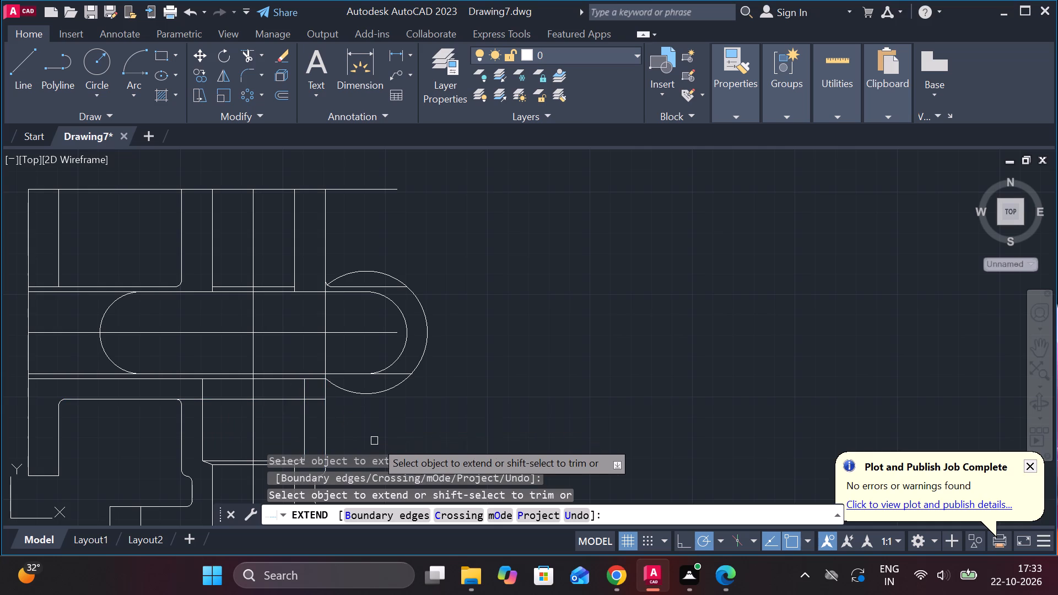
# Trim the right wall's outer vertical line between the slot's lower wall line and the extended recess line.
pyautogui.click(252, 80)
pyautogui.click(328, 429)
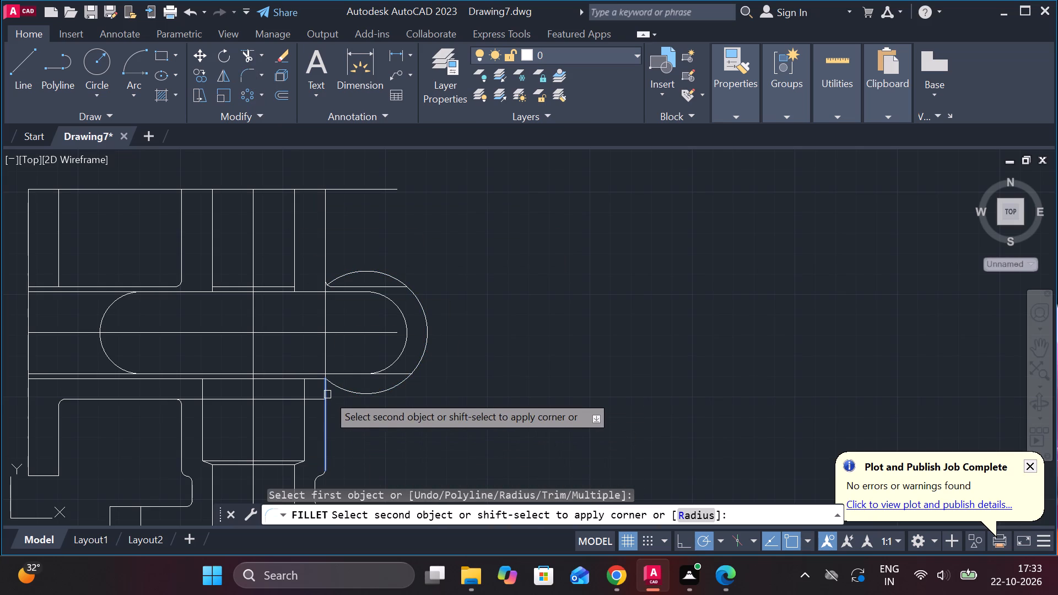
pyautogui.click(242, 54)
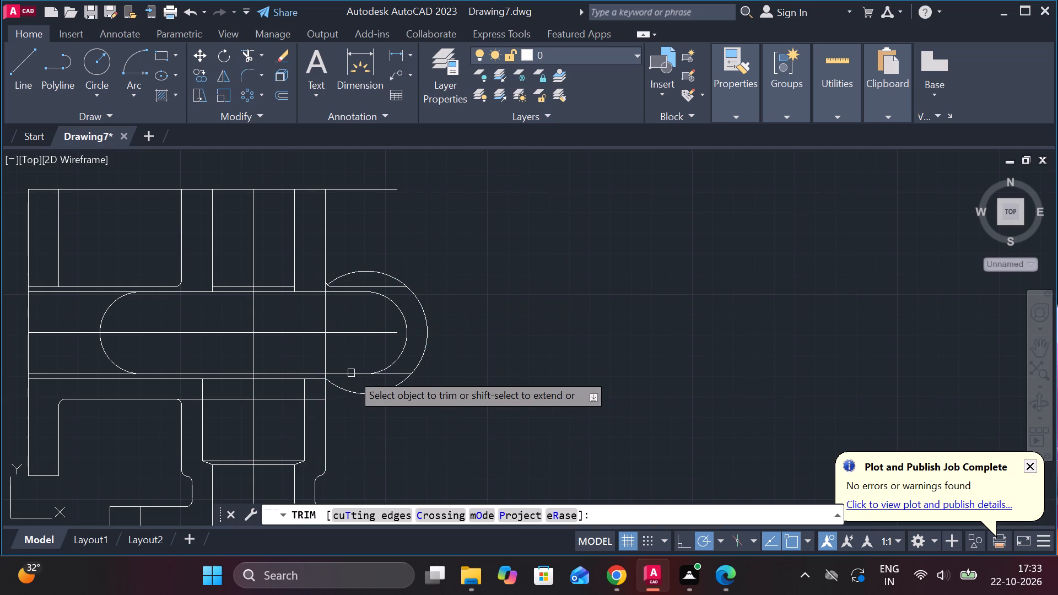
pyautogui.scroll(1, 343, 382)
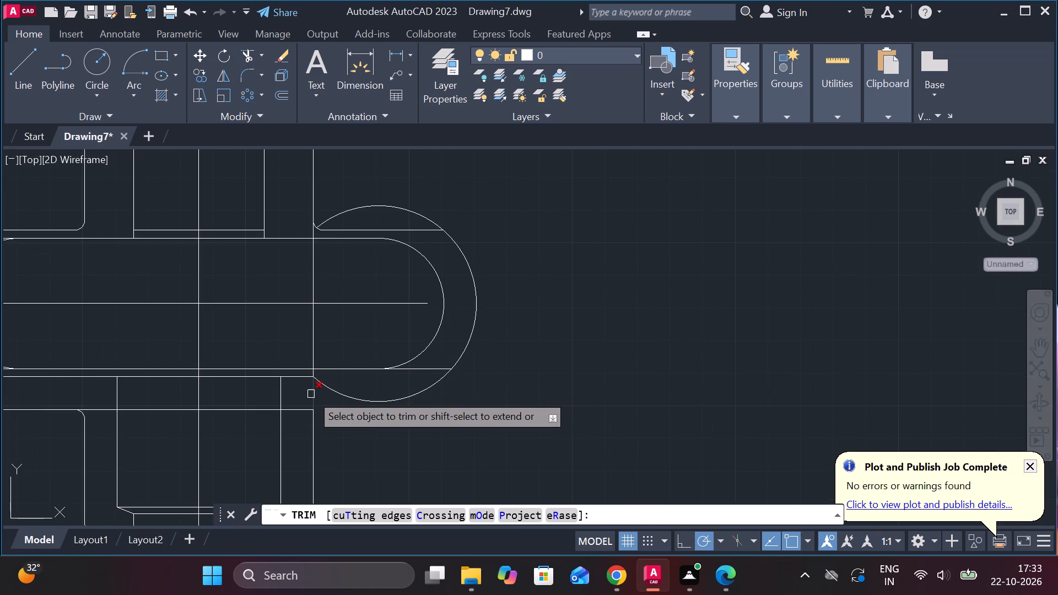
pyautogui.click(311, 394)
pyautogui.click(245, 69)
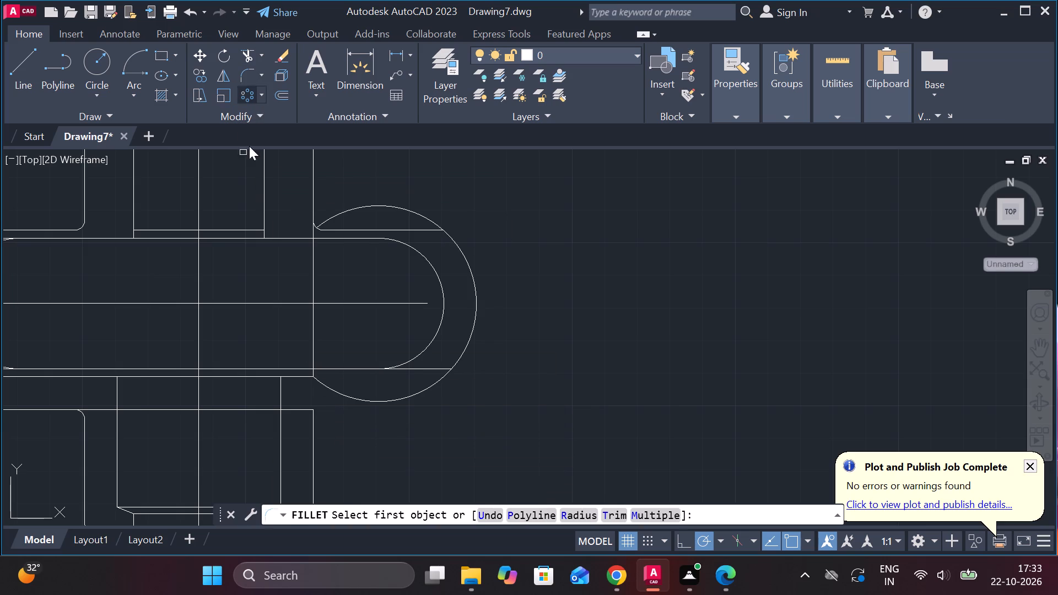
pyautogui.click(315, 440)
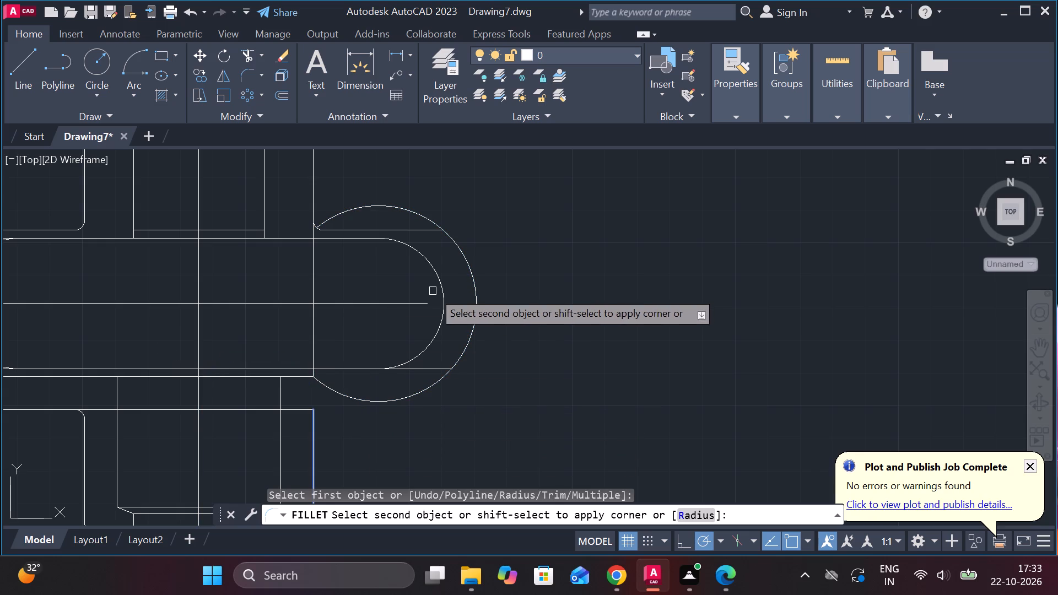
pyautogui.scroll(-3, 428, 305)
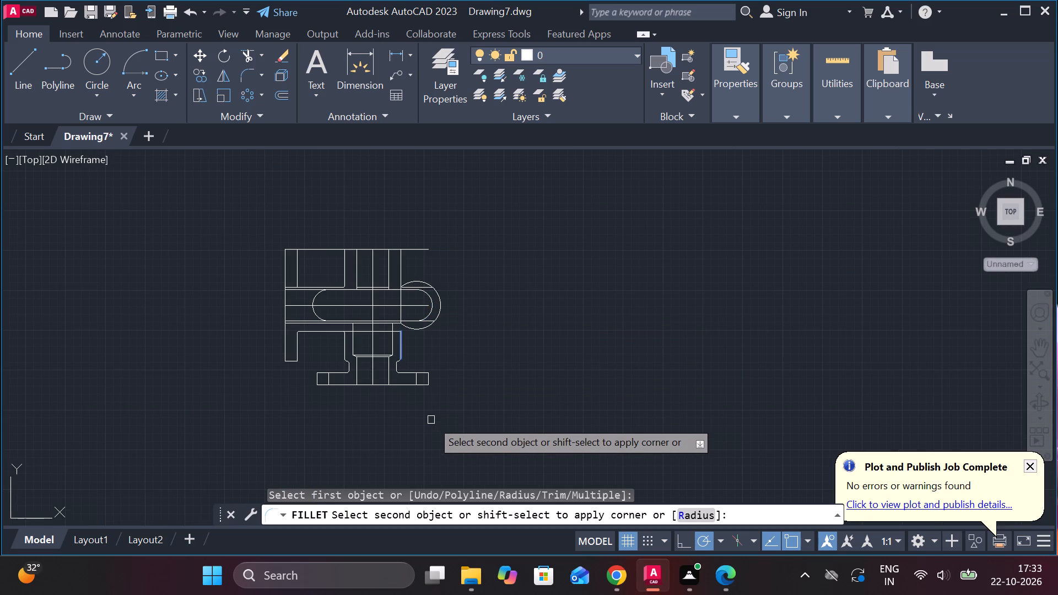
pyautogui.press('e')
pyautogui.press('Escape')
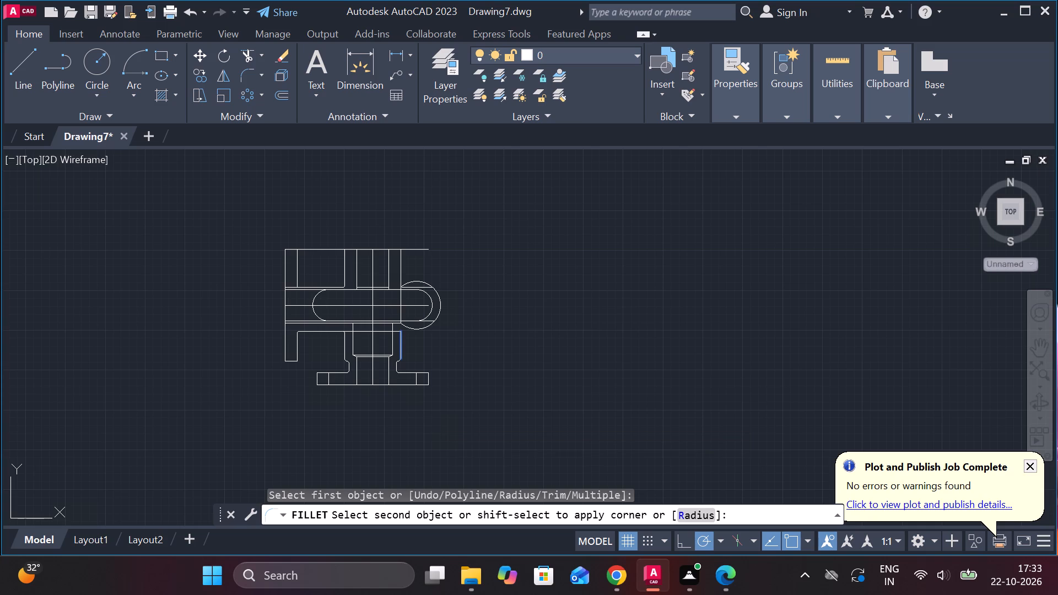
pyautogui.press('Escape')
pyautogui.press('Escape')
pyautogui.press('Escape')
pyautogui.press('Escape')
# Extend the right flange's inner vertical line up to the outer offset arc, and the recess's horizontal line across to that vertical.
pyautogui.write('ex')
pyautogui.press('Return')
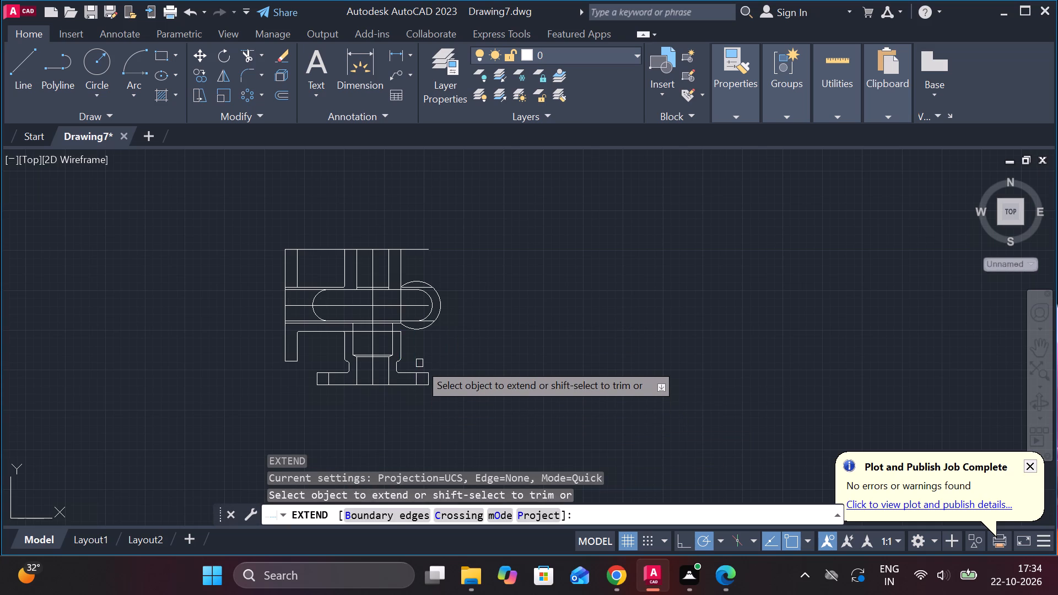
pyautogui.scroll(2, 418, 374)
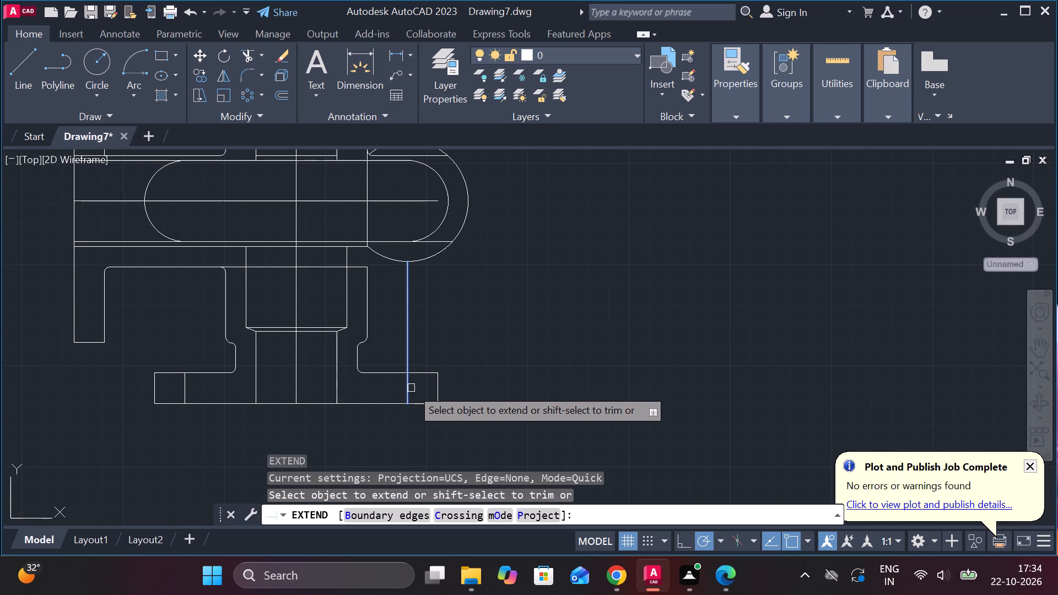
pyautogui.click(411, 388)
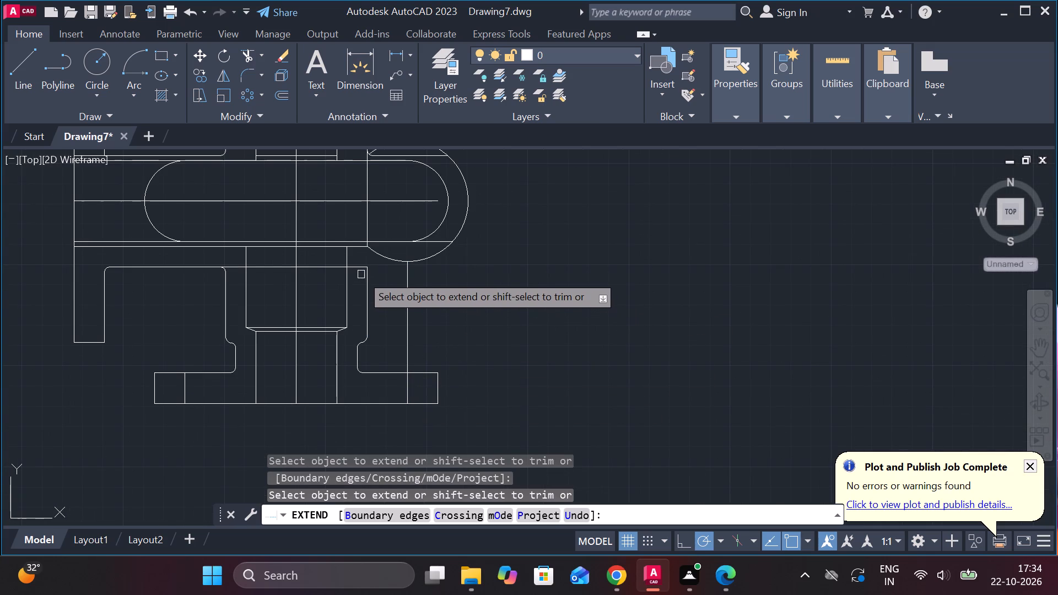
pyautogui.click(360, 269)
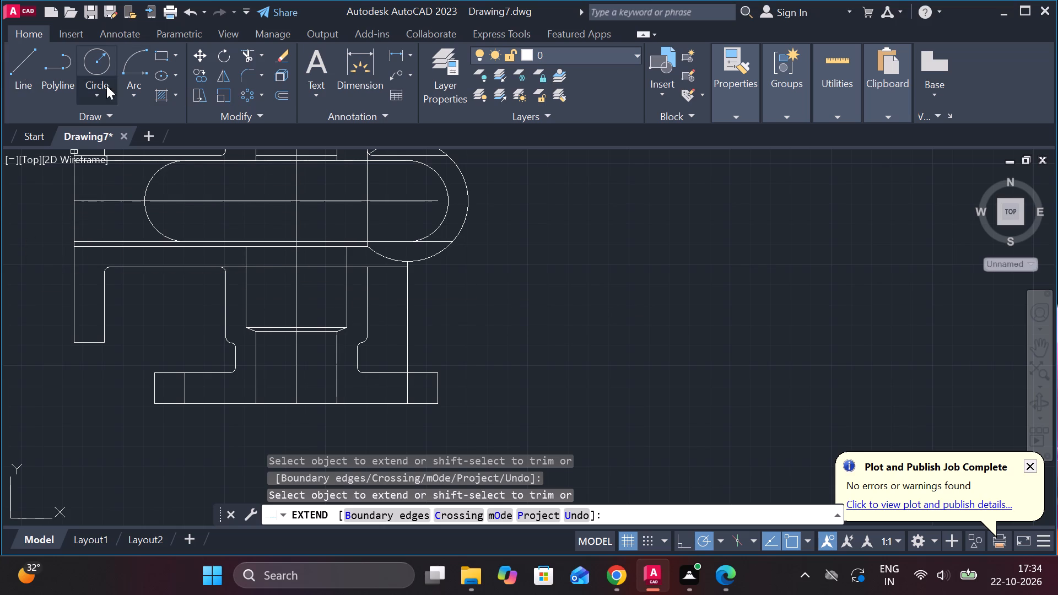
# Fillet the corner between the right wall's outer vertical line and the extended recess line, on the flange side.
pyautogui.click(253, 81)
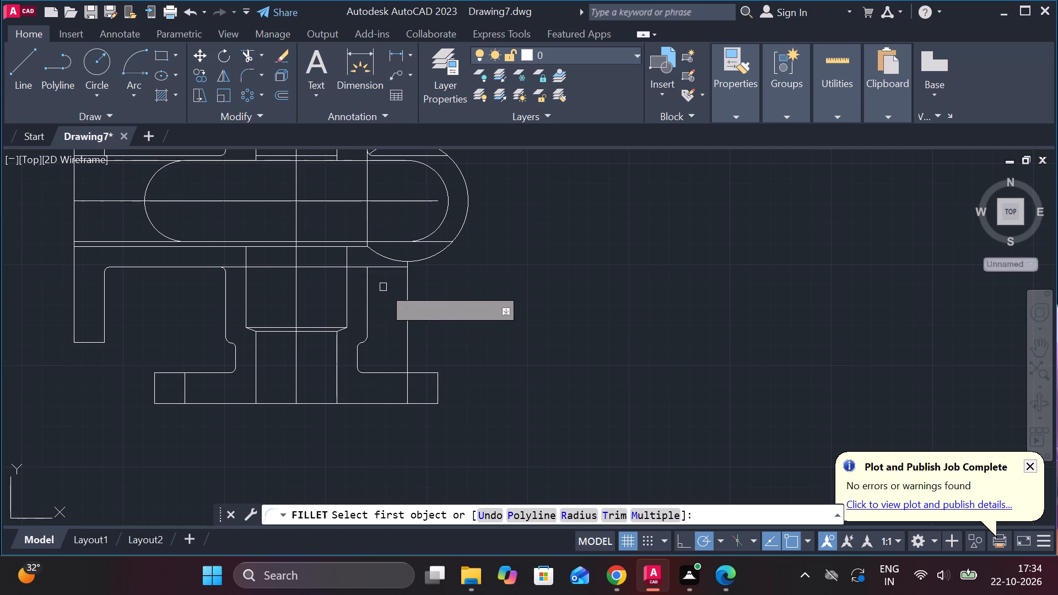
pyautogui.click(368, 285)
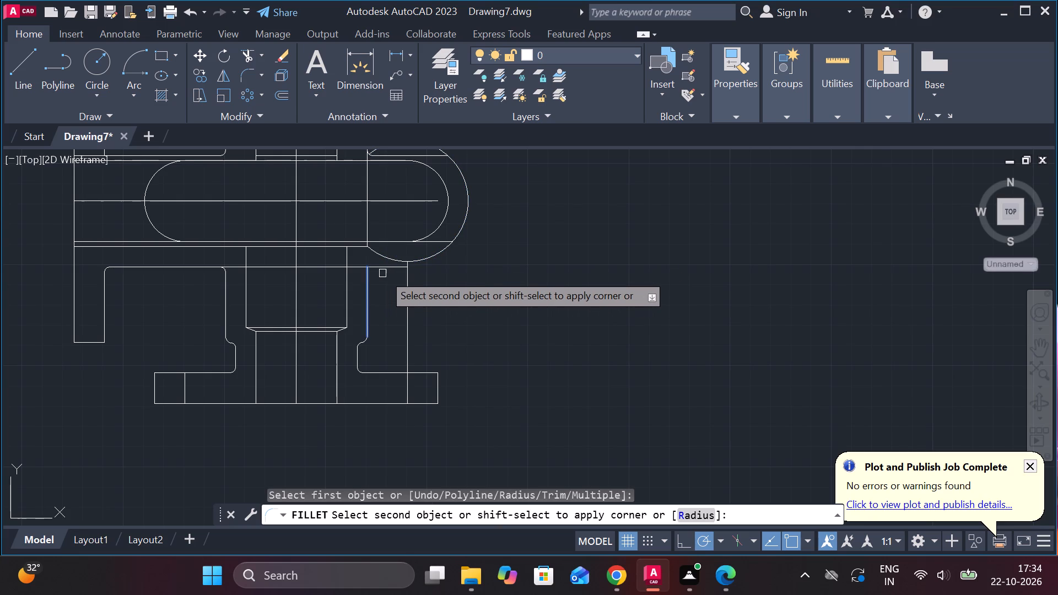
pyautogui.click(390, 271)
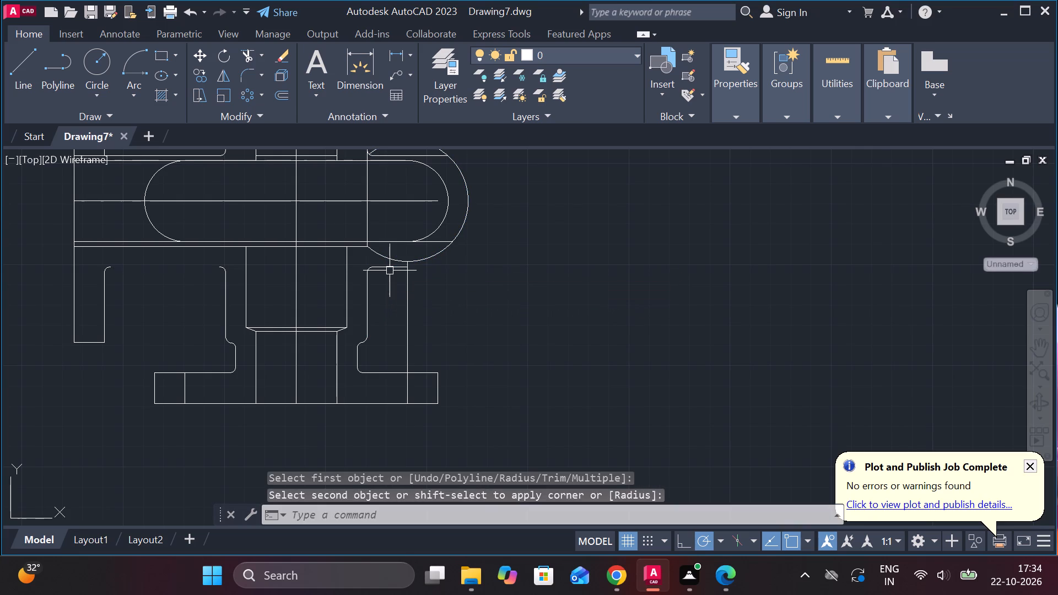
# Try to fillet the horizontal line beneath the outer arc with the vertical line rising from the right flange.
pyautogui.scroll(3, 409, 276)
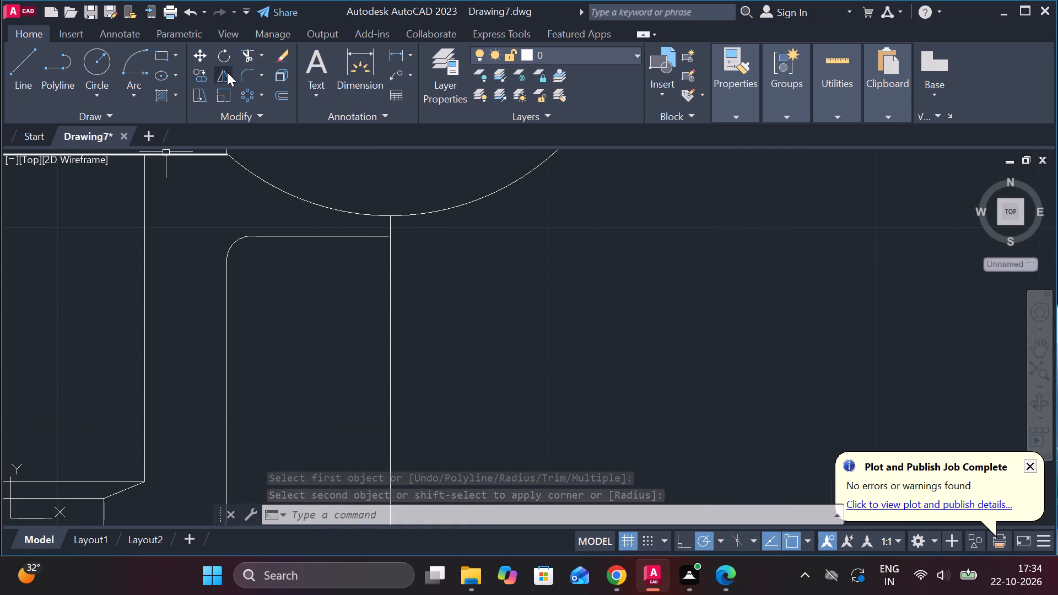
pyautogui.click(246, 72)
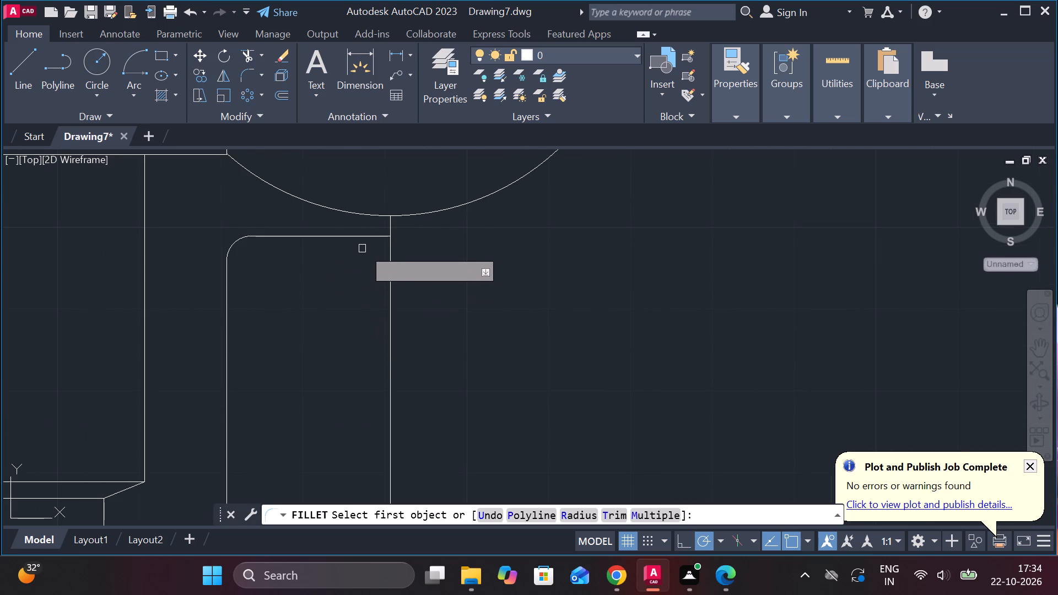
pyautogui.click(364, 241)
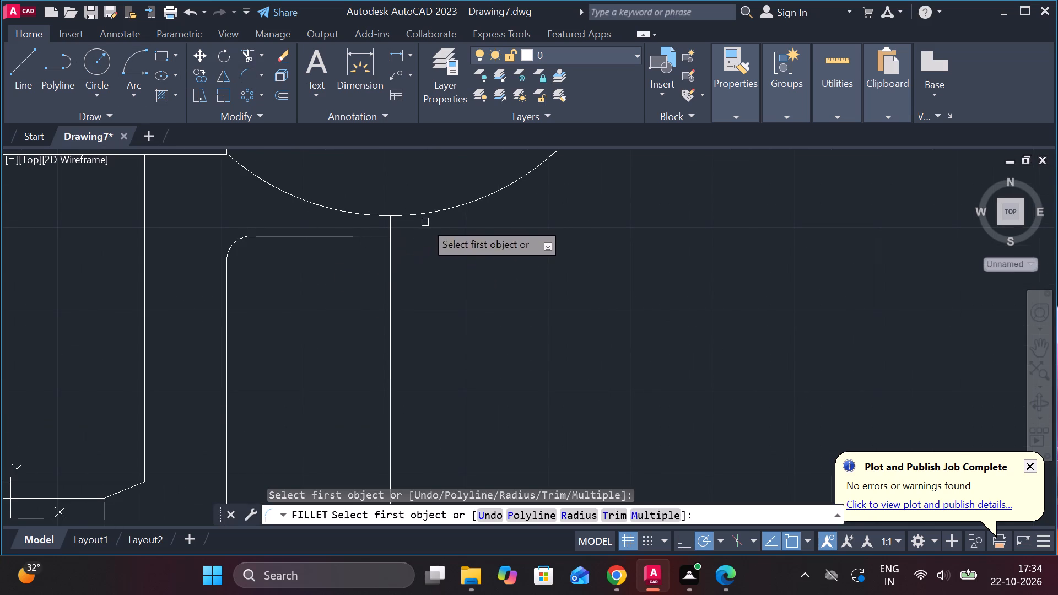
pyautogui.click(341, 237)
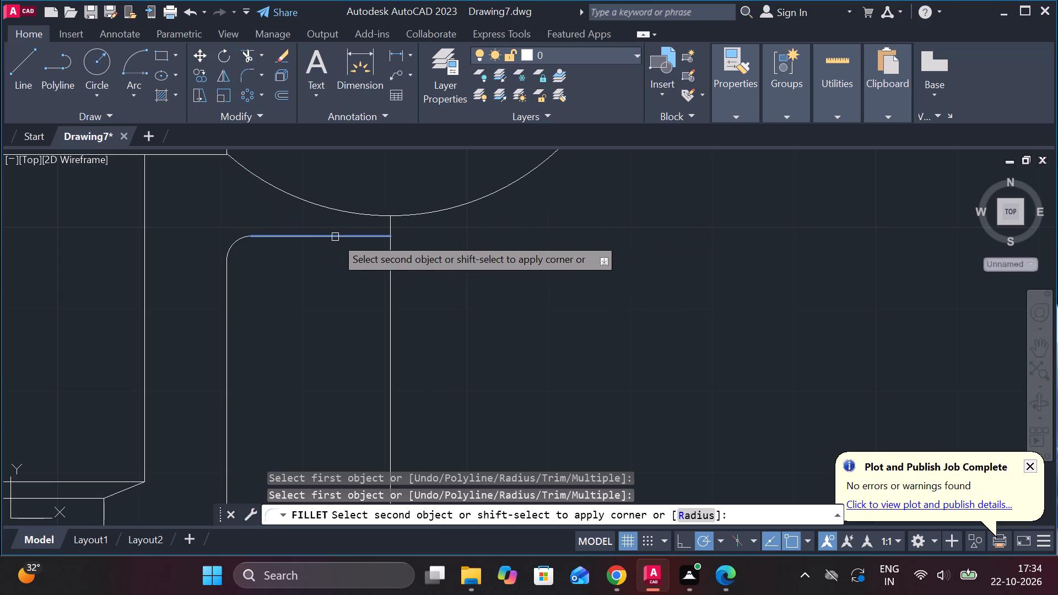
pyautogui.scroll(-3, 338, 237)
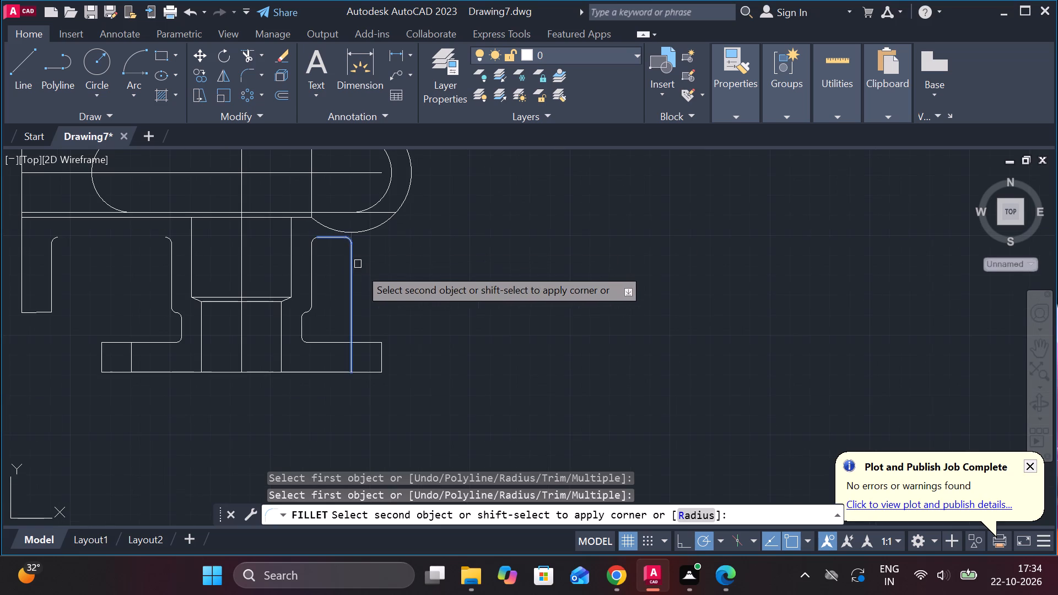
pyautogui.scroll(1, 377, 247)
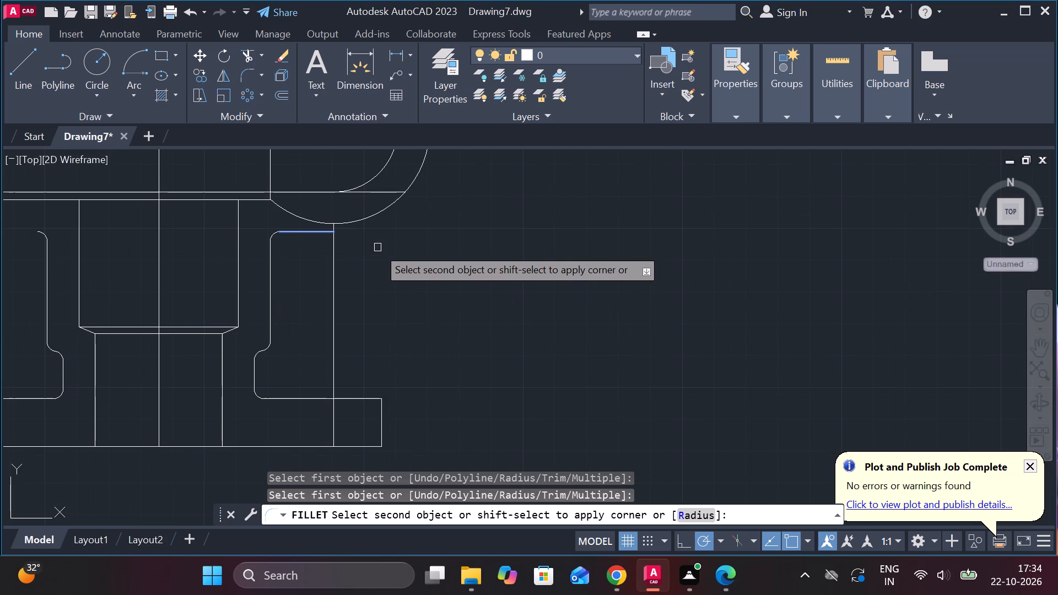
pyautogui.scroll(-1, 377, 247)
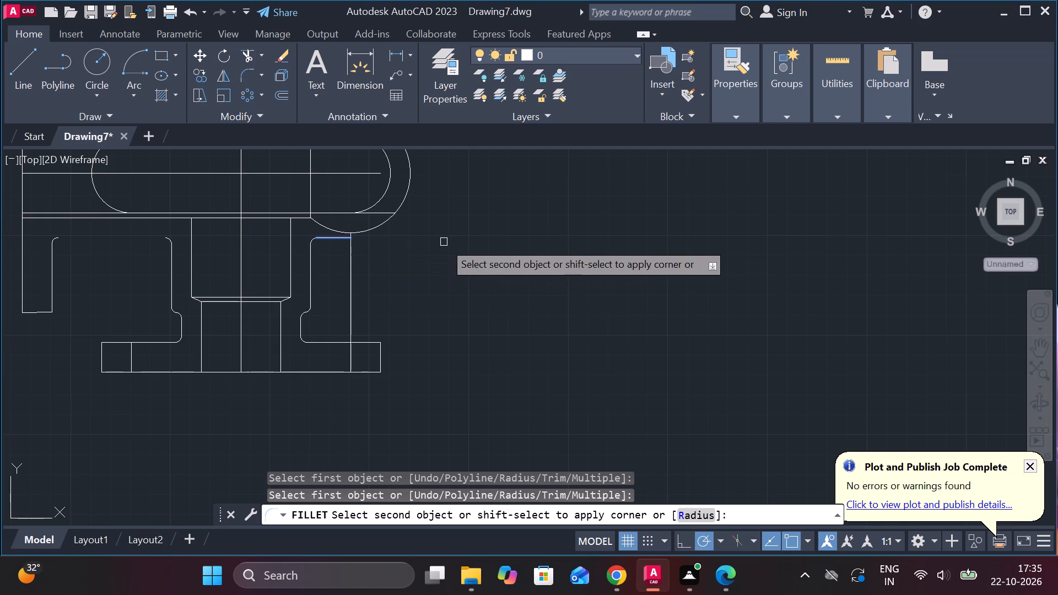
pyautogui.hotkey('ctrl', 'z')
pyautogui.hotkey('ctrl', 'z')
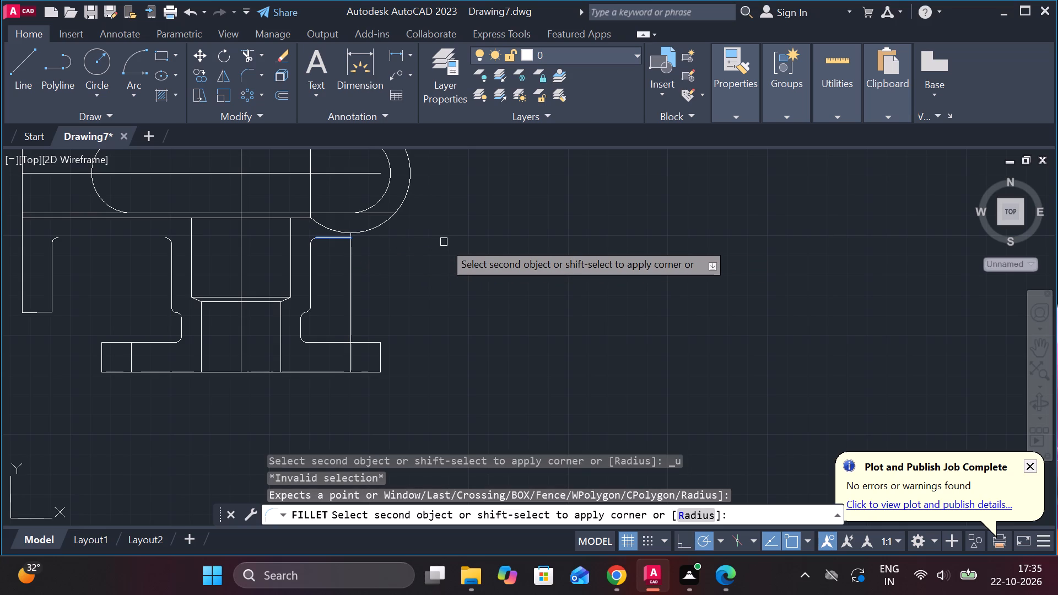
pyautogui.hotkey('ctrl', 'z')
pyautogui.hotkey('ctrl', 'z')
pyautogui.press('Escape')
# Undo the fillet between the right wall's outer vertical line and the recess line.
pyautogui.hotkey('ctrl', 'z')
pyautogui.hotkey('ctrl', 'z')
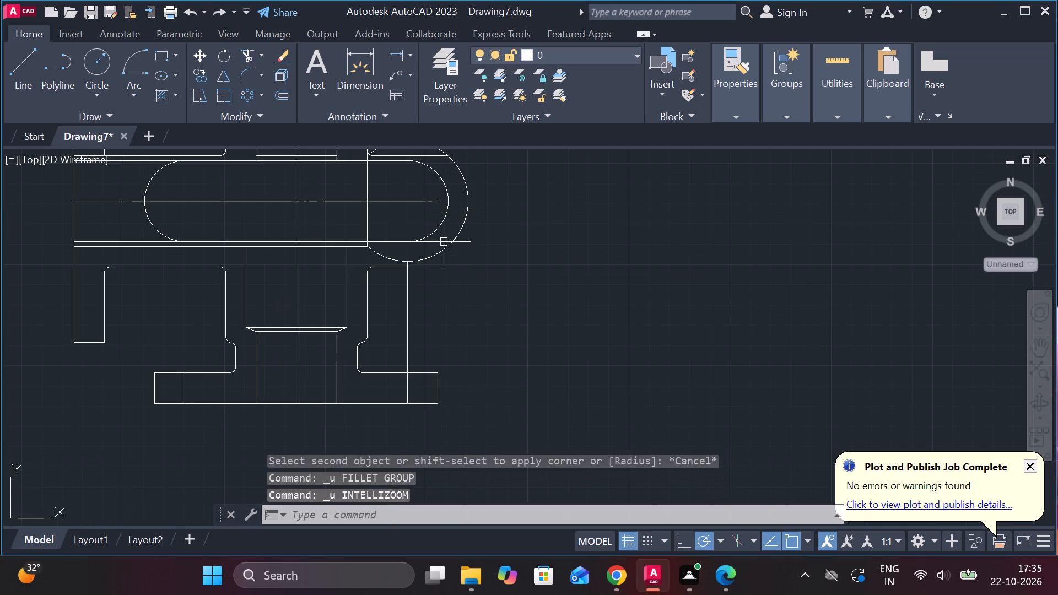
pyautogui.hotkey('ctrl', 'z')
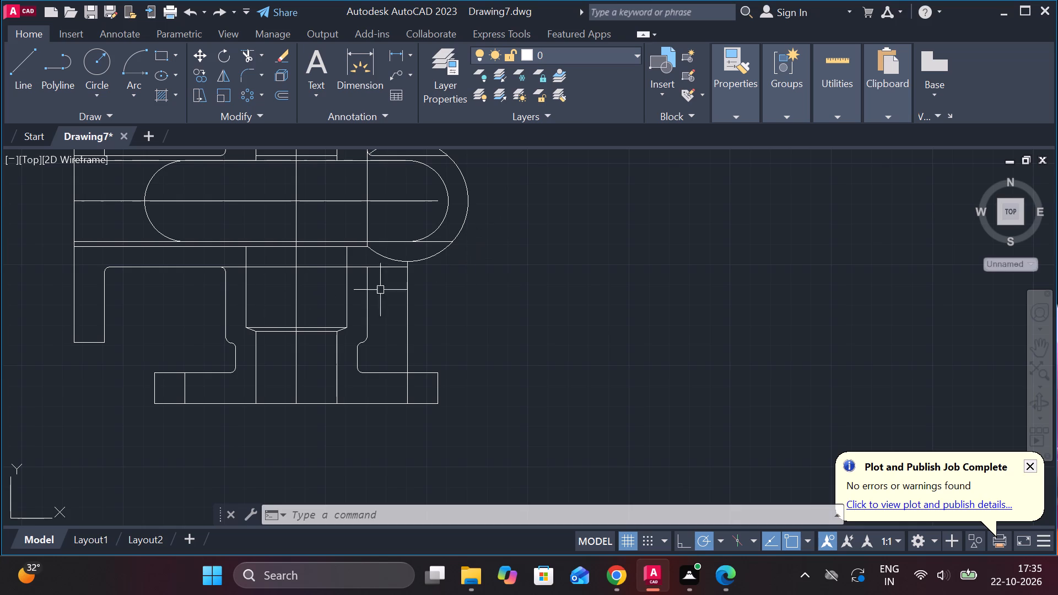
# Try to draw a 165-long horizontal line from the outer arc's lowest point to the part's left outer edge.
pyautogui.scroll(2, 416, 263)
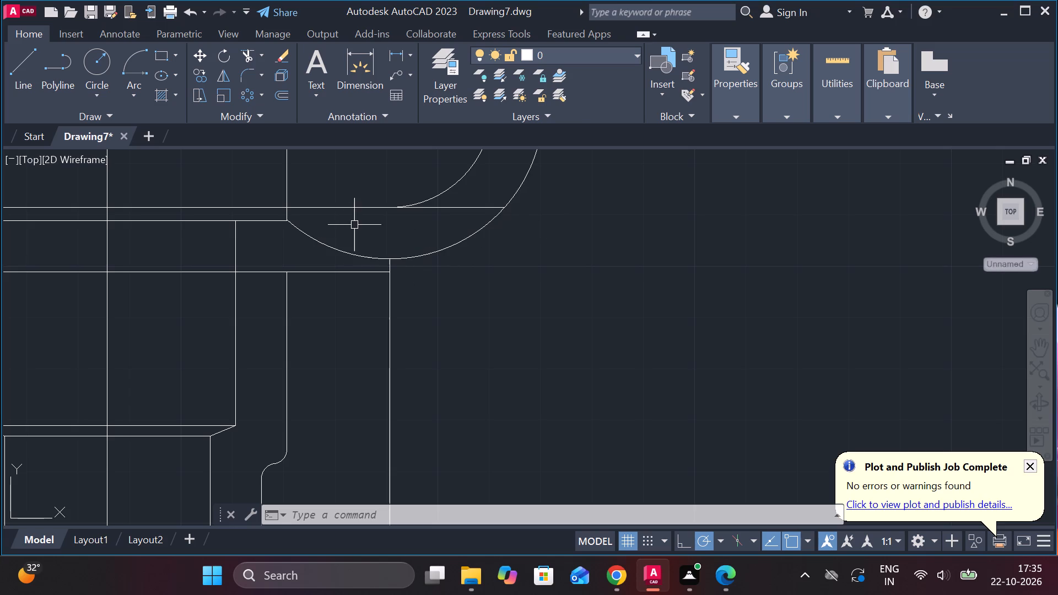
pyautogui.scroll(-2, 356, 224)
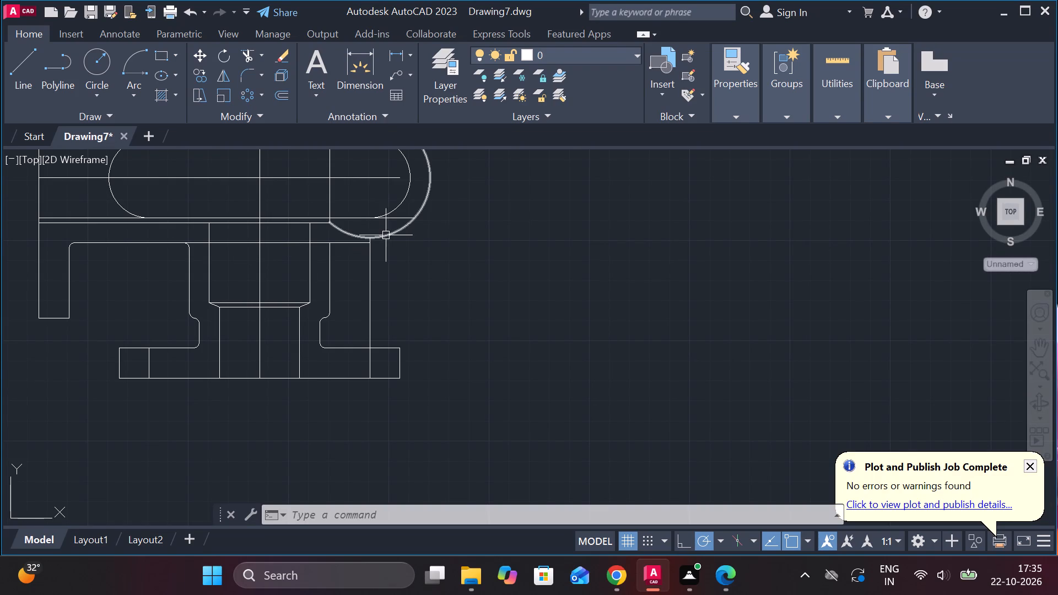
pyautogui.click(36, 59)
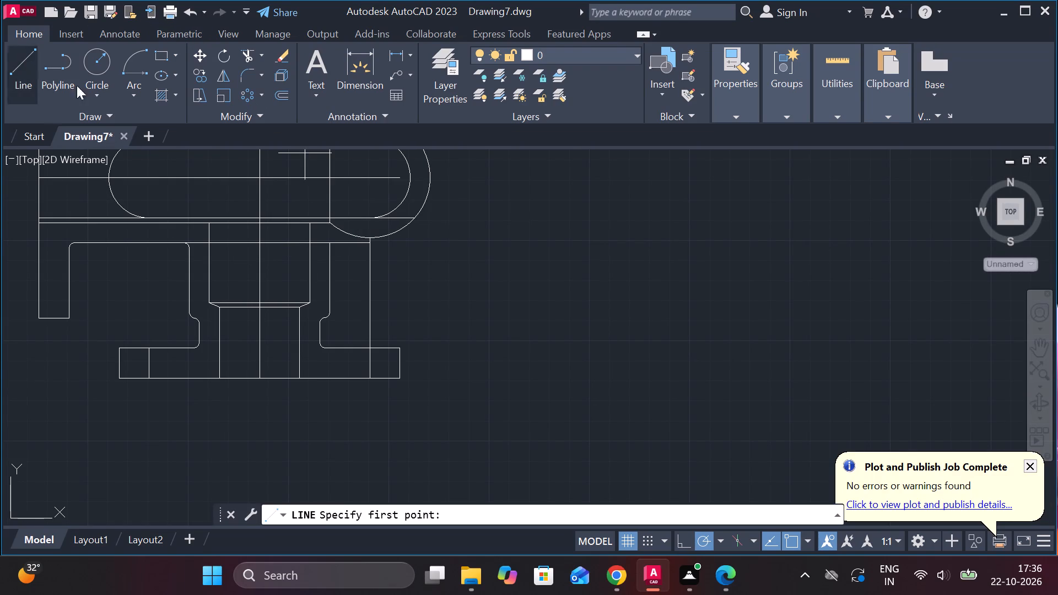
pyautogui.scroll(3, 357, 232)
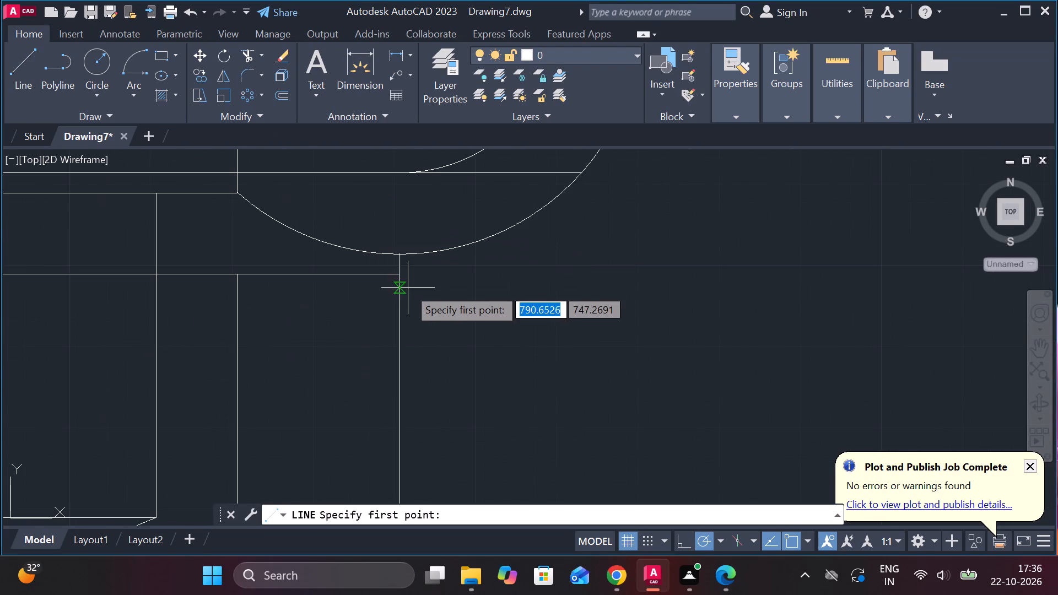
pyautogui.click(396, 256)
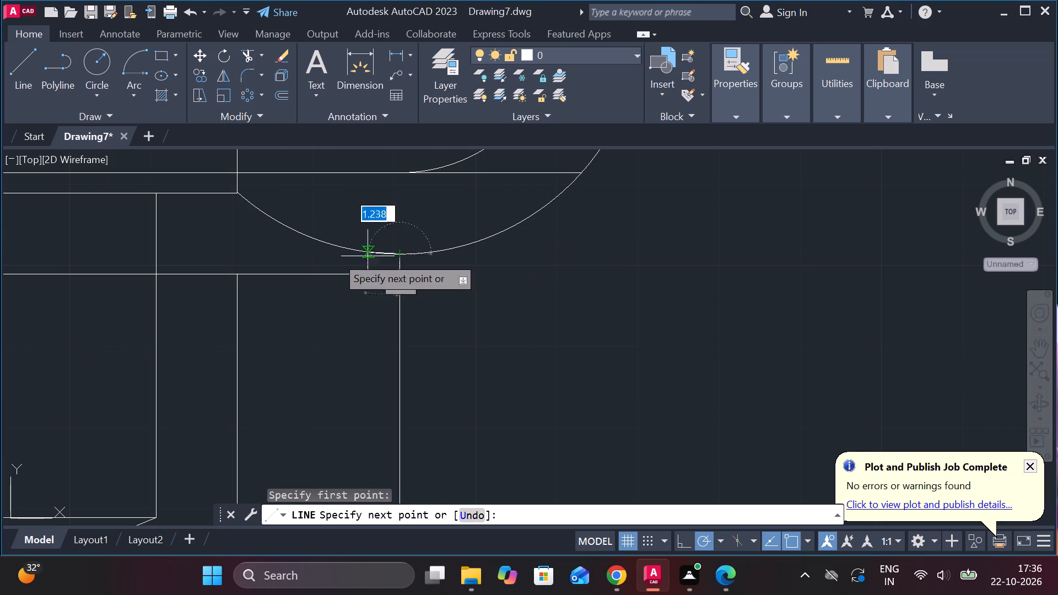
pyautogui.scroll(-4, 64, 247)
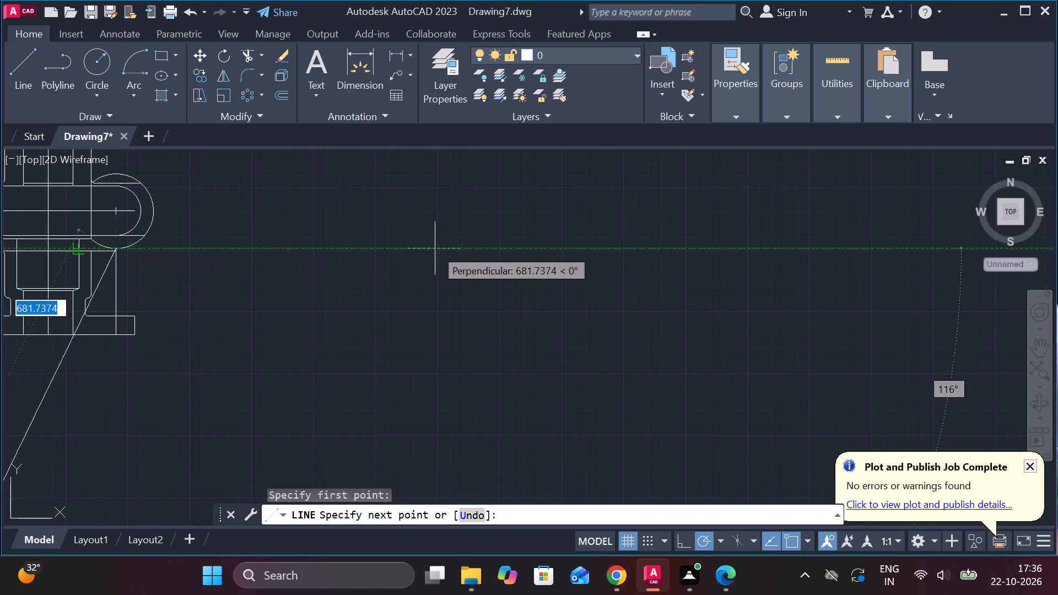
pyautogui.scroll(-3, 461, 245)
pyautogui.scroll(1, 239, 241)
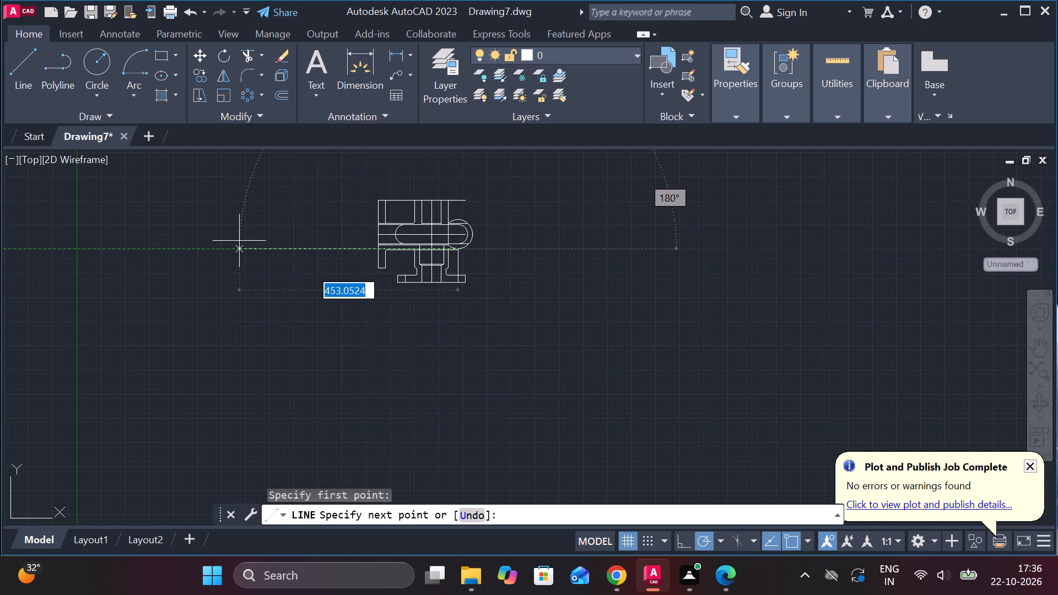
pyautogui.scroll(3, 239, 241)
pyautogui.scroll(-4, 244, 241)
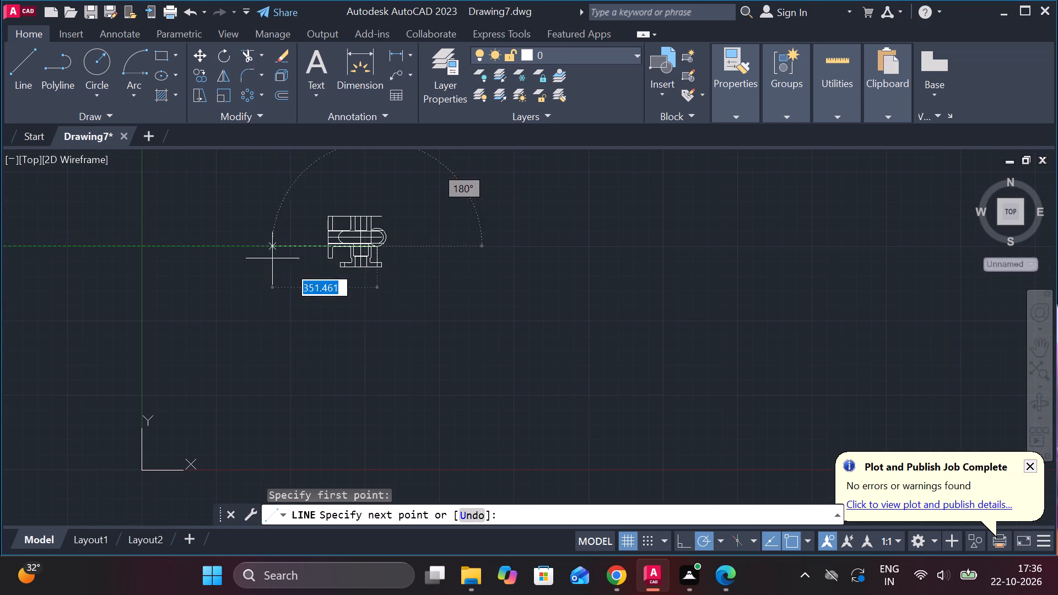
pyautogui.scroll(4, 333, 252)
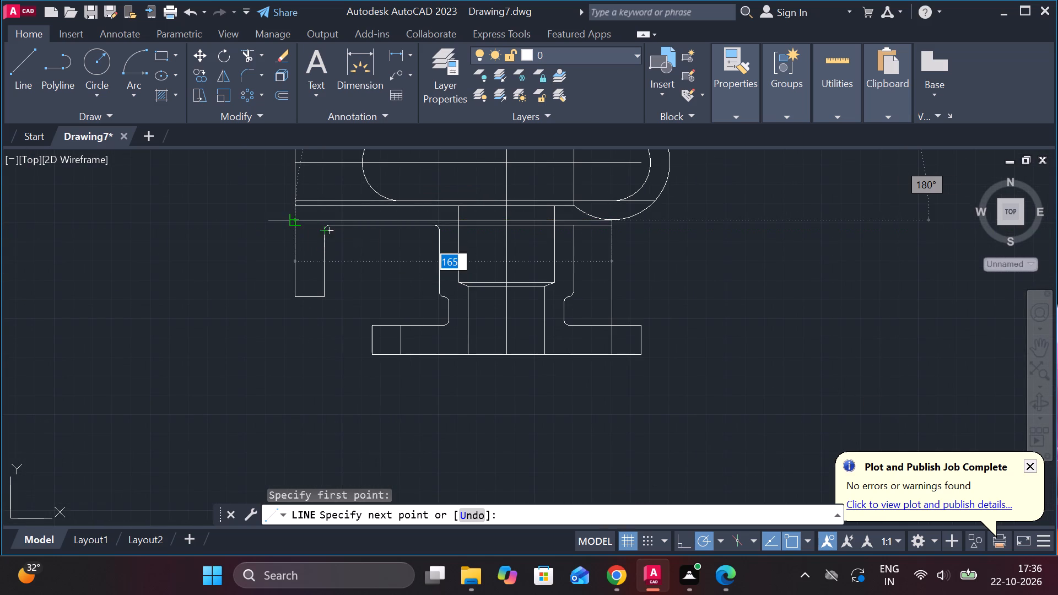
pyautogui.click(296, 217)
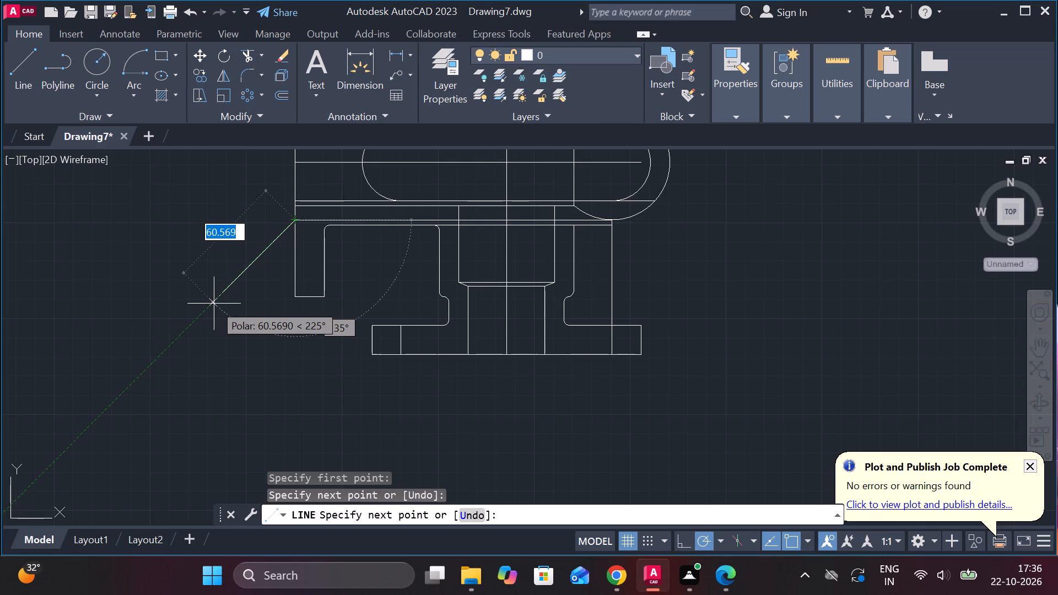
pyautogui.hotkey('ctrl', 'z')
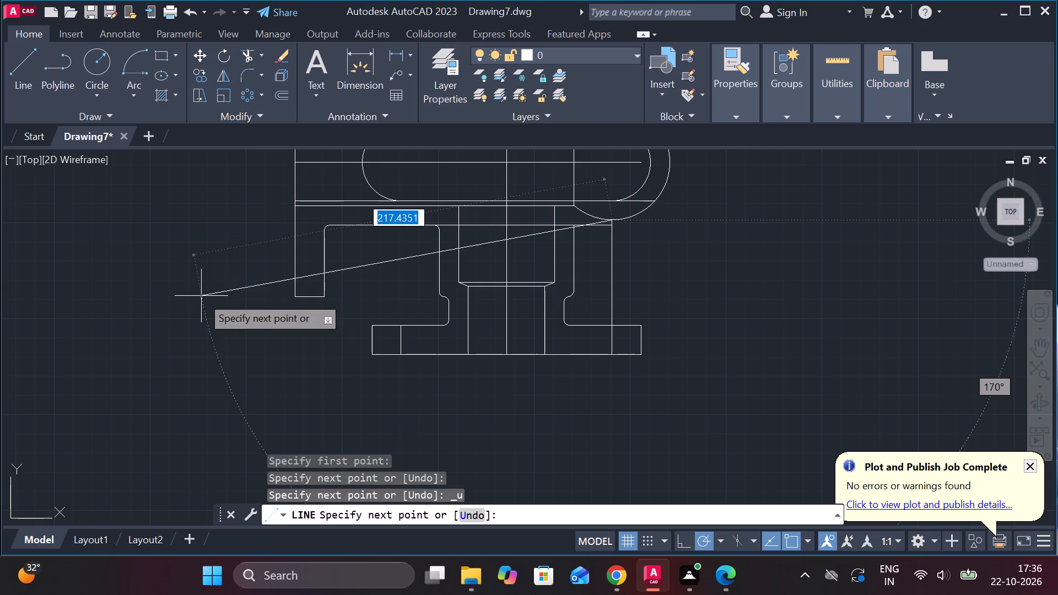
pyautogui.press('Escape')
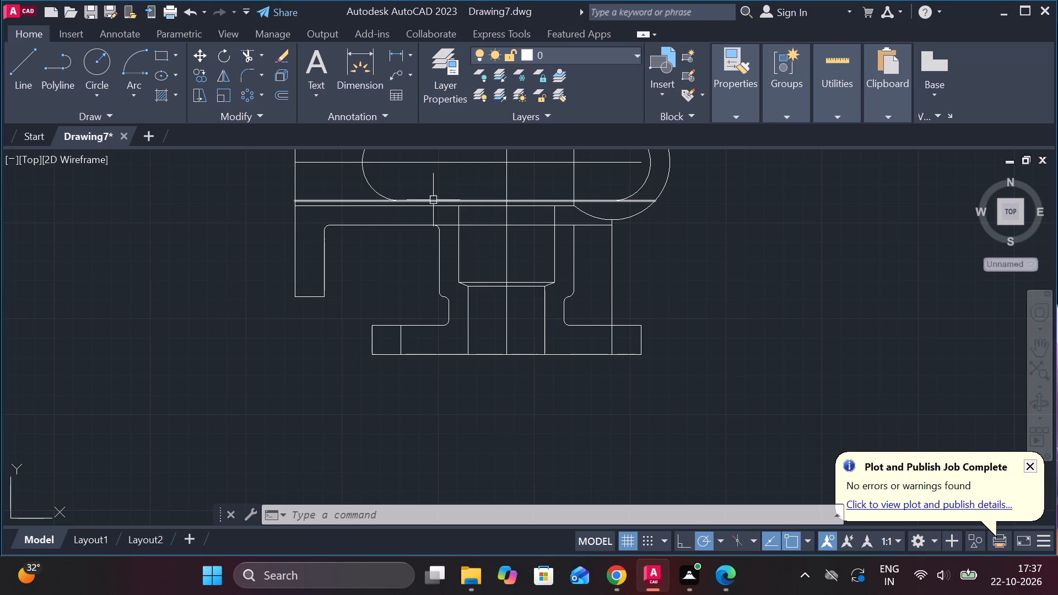
# Examine the overall part and the geometry around the slot, outer arc and flange.
pyautogui.scroll(2, 424, 199)
pyautogui.scroll(-2, 424, 194)
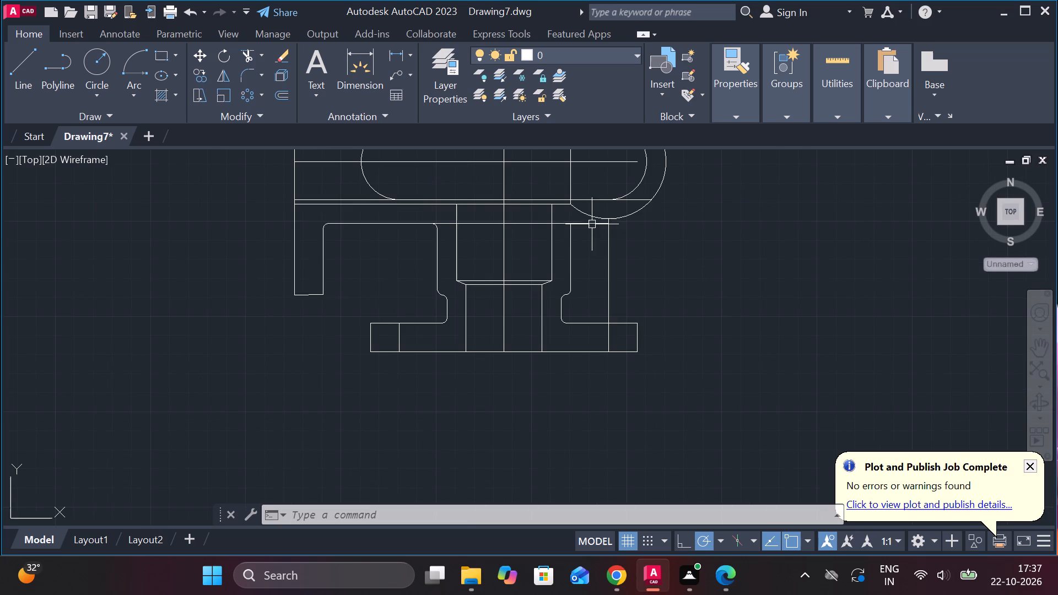
pyautogui.scroll(-2, 674, 178)
pyautogui.scroll(-2, 554, 319)
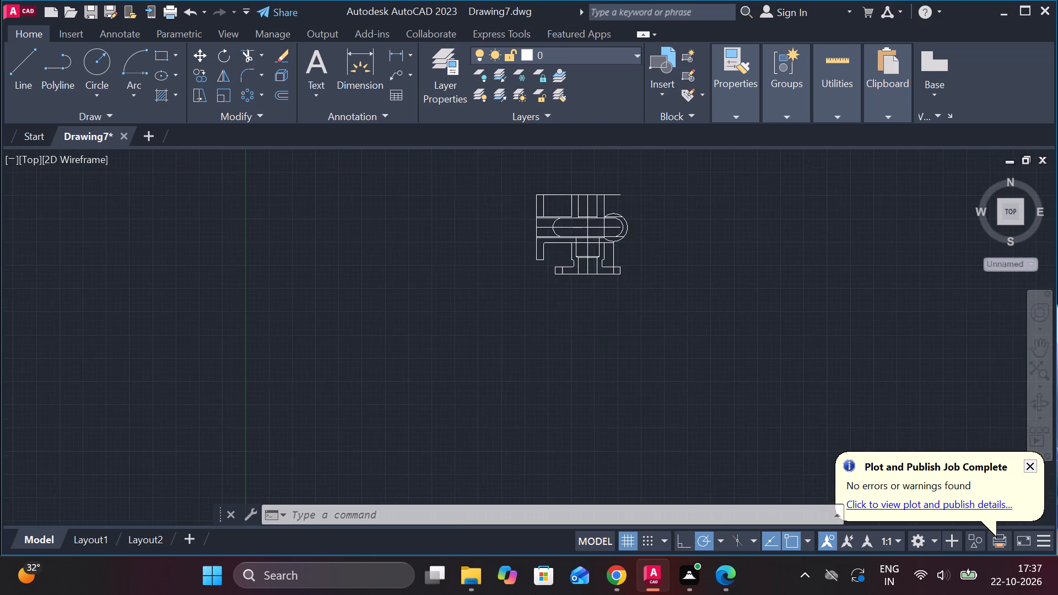
pyautogui.scroll(5, 570, 264)
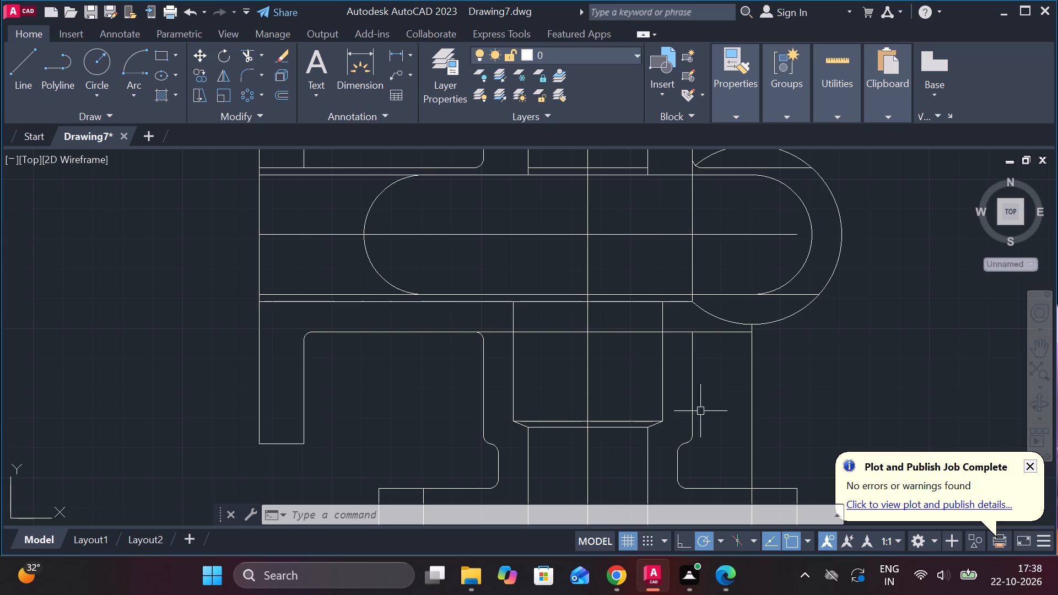
pyautogui.scroll(-3, 798, 219)
pyautogui.scroll(1, 797, 153)
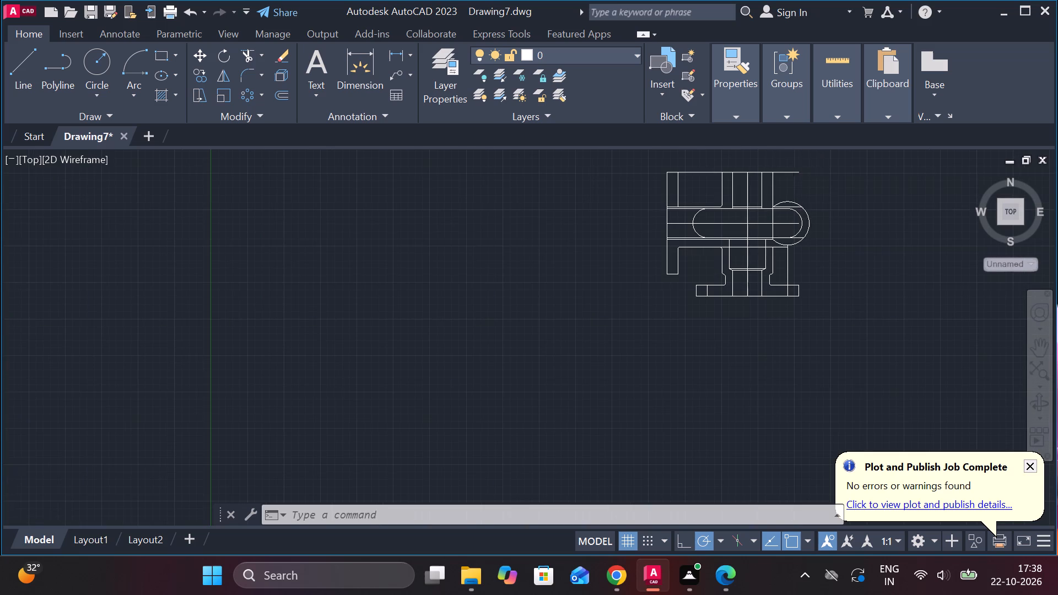
pyautogui.scroll(2, 797, 153)
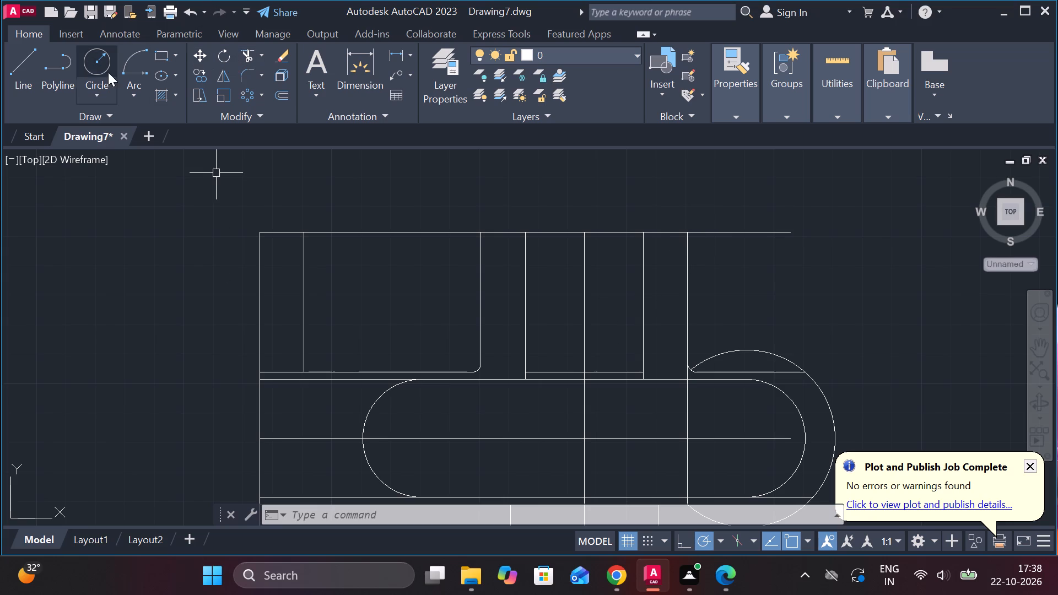
# Measure the vertical distance from the slot's horizontal centreline to the part's top edge along the vertical centreline.
pyautogui.click(400, 56)
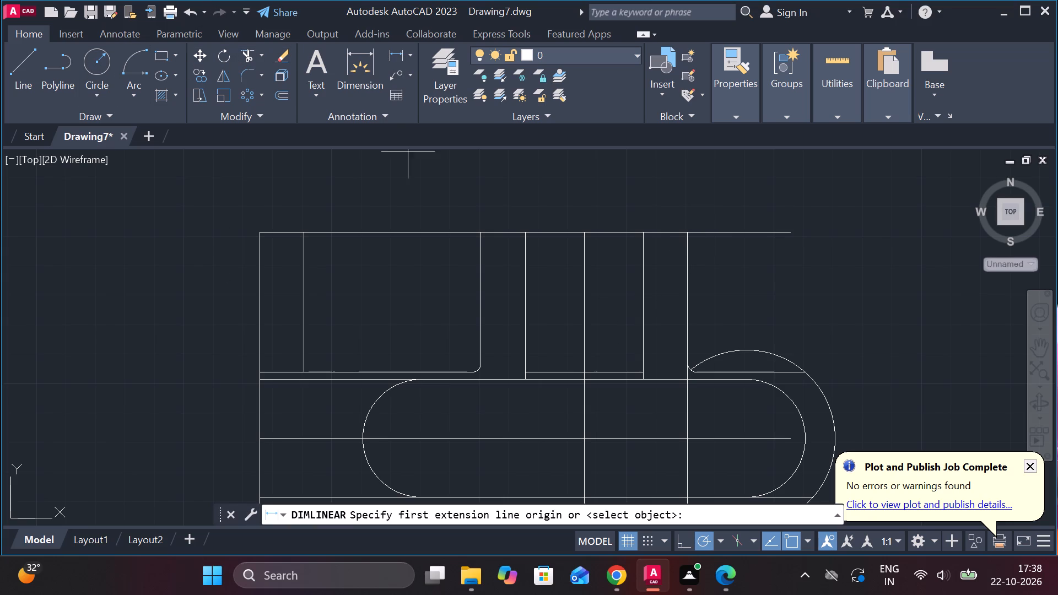
pyautogui.click(582, 440)
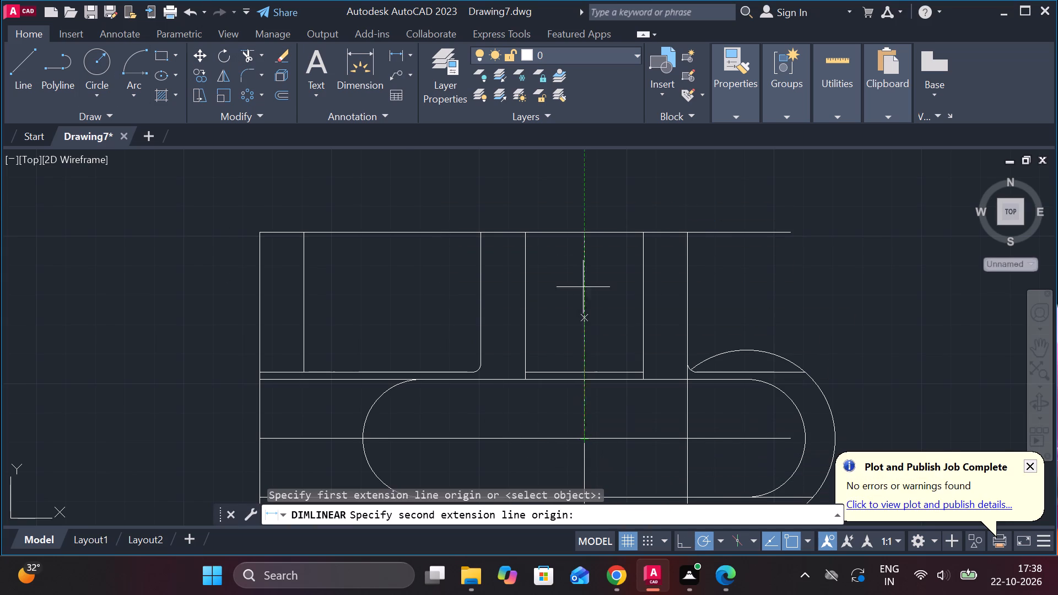
pyautogui.click(587, 236)
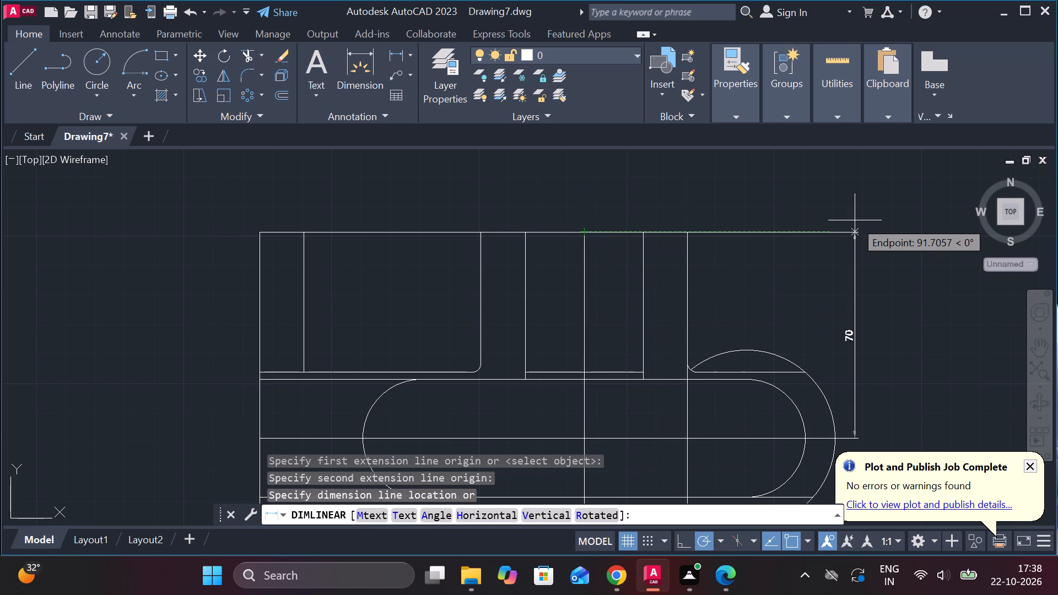
pyautogui.press('Escape')
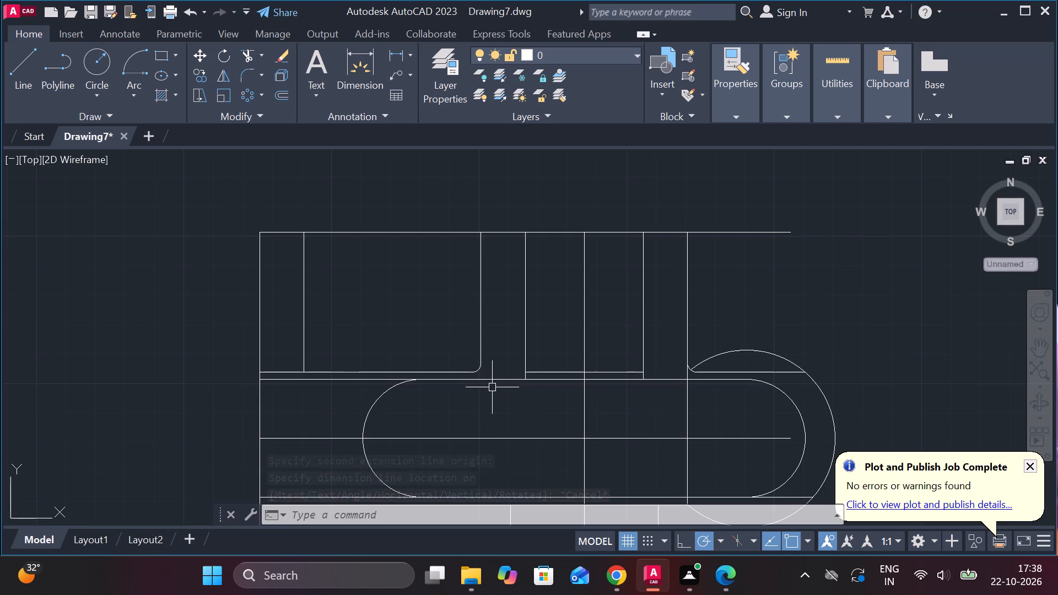
# Erase the slot's upper and lower horizontal lines, both of its end arcs and the outer offset arc.
pyautogui.scroll(-2, 597, 388)
pyautogui.scroll(2, 623, 442)
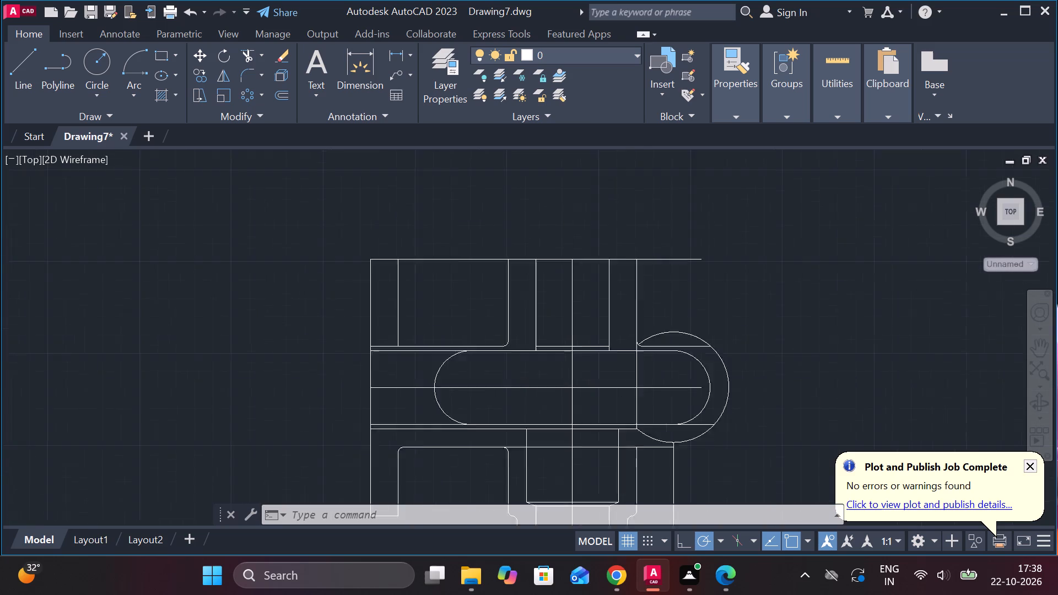
pyautogui.scroll(1, 623, 442)
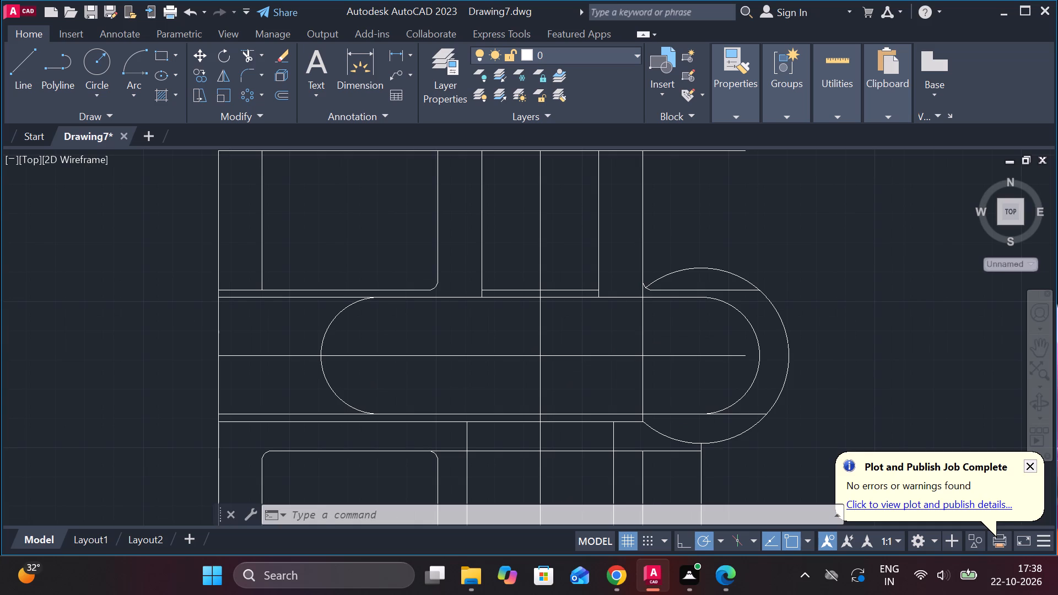
pyautogui.scroll(-1, 693, 312)
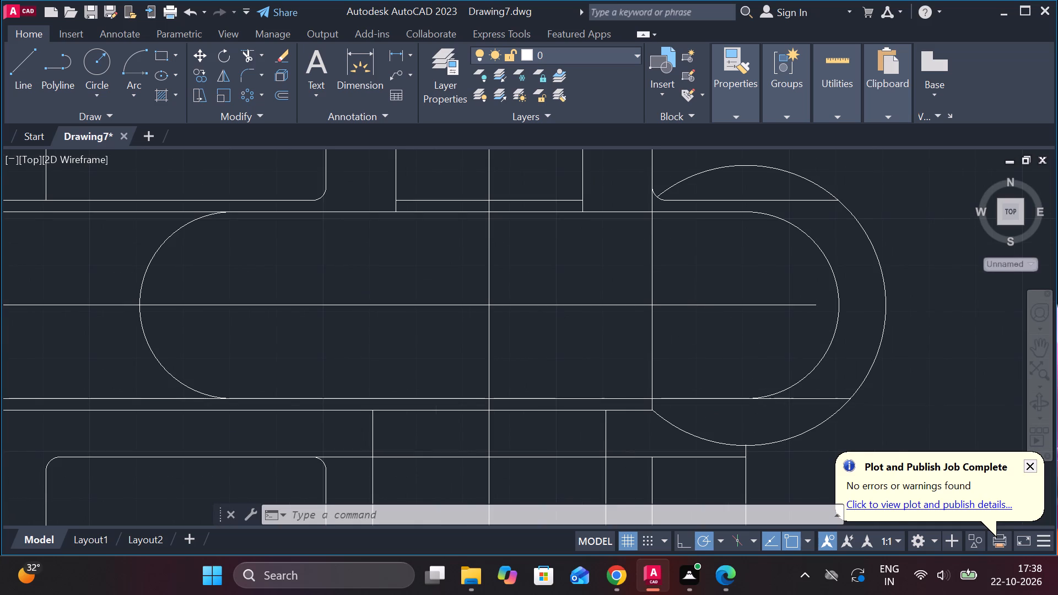
pyautogui.click(347, 248)
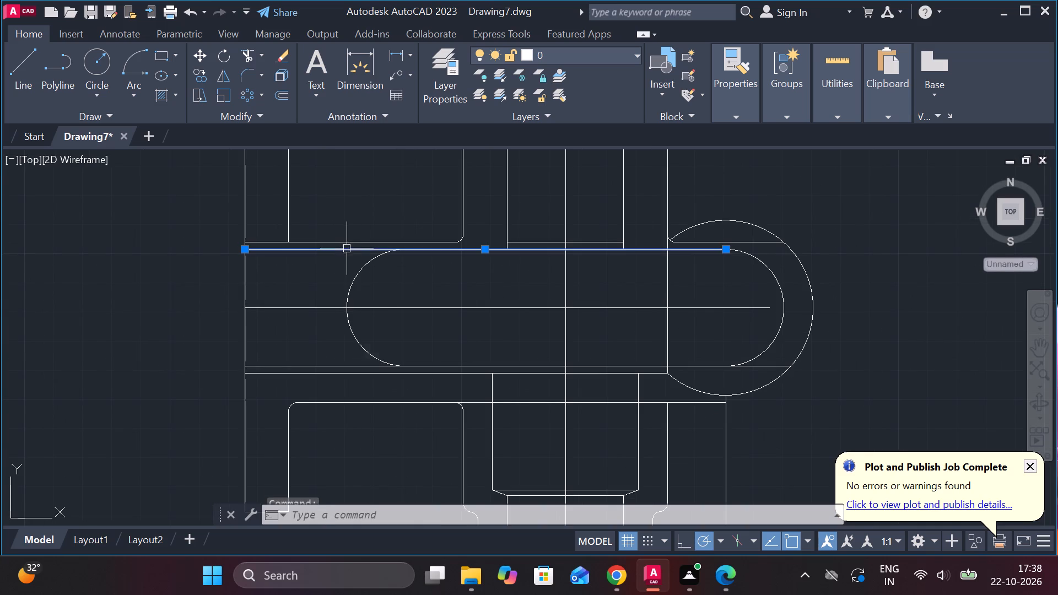
pyautogui.click(364, 364)
pyautogui.click(363, 348)
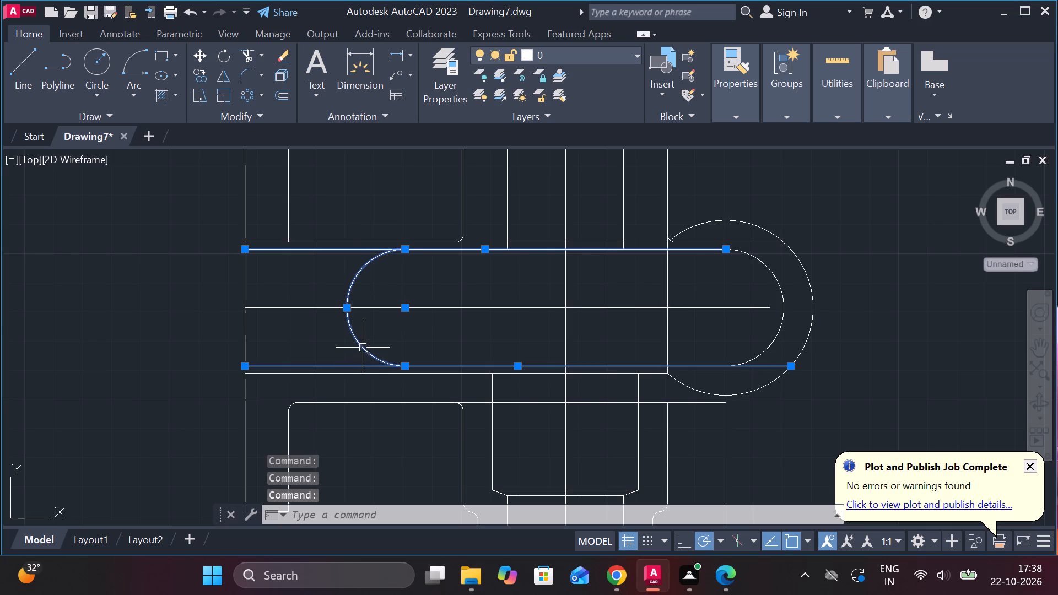
pyautogui.click(781, 318)
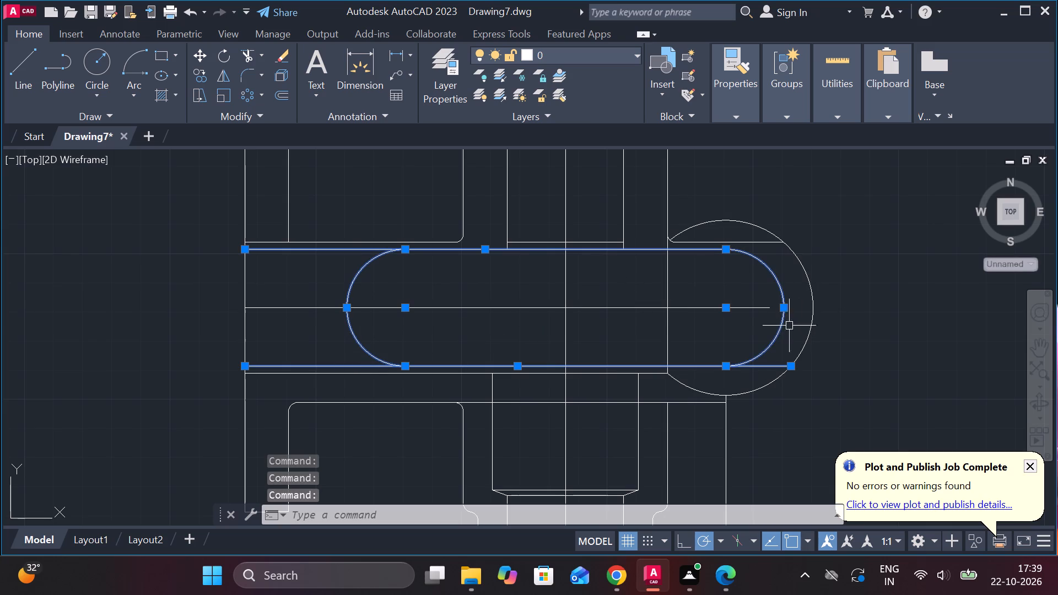
pyautogui.click(803, 348)
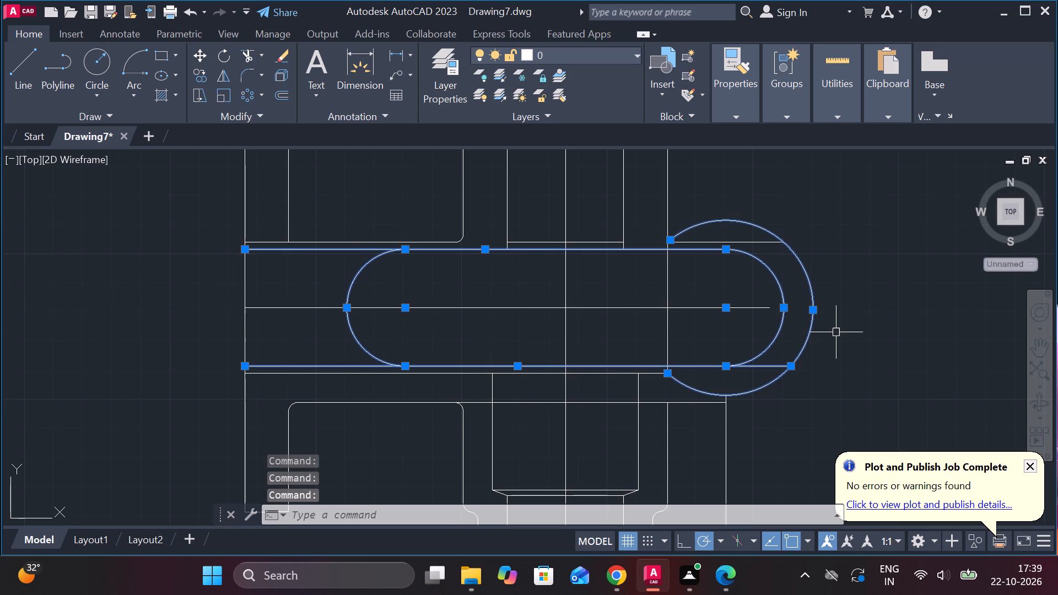
pyautogui.press('Delete')
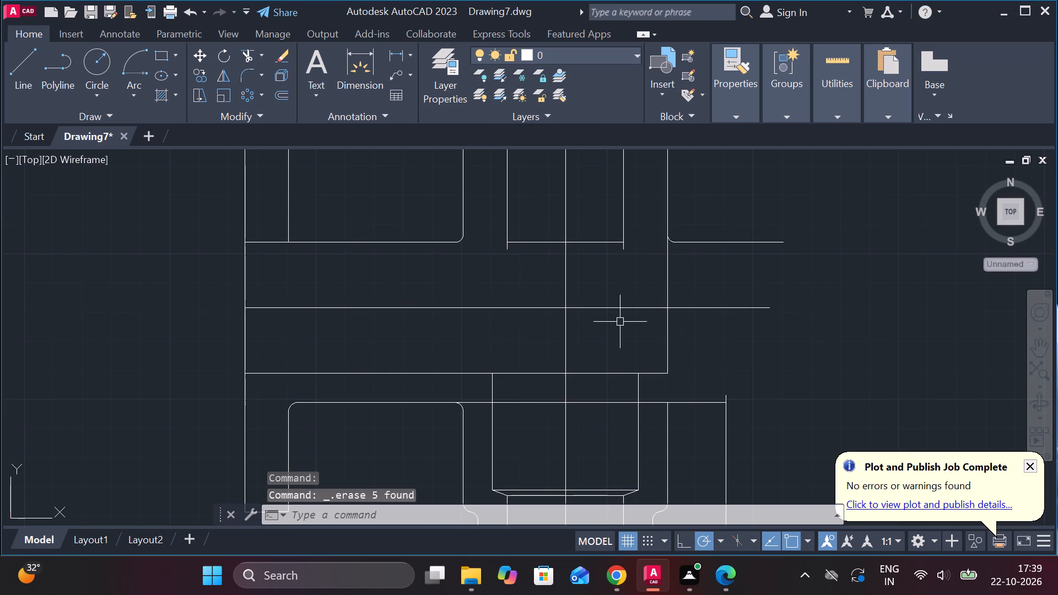
# Draw a circle of radius 22.5 centred on the horizontal centreline, in line with the right flange's inner vertical line.
pyautogui.scroll(-2, 662, 345)
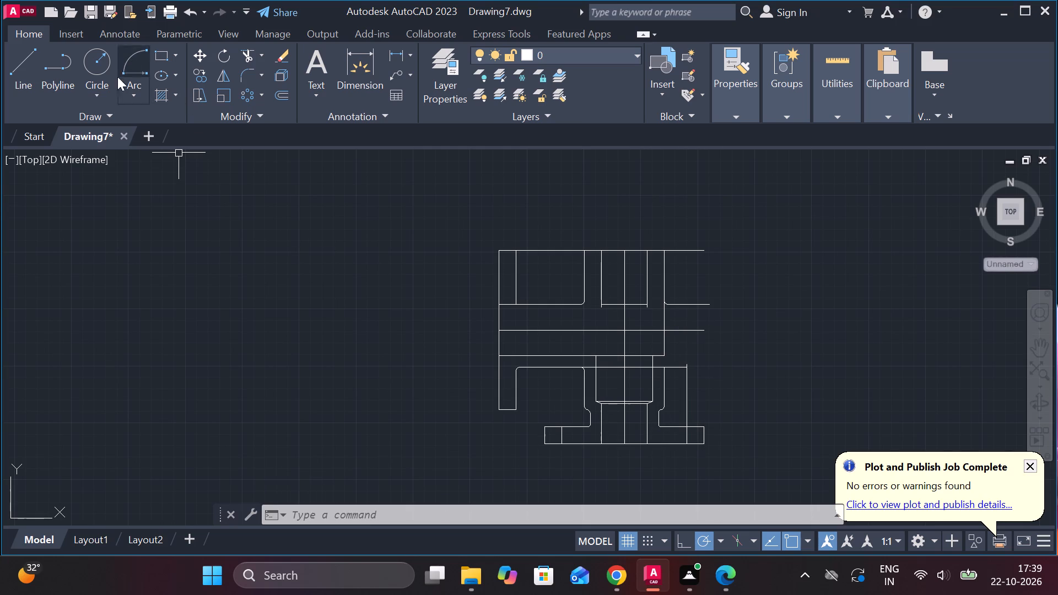
pyautogui.click(101, 62)
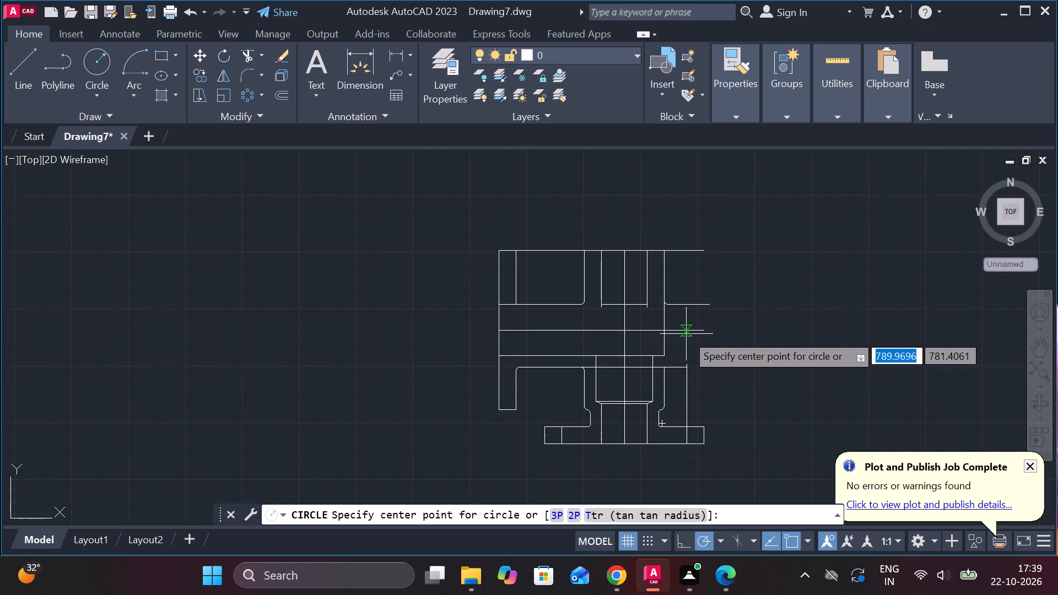
pyautogui.scroll(2, 693, 329)
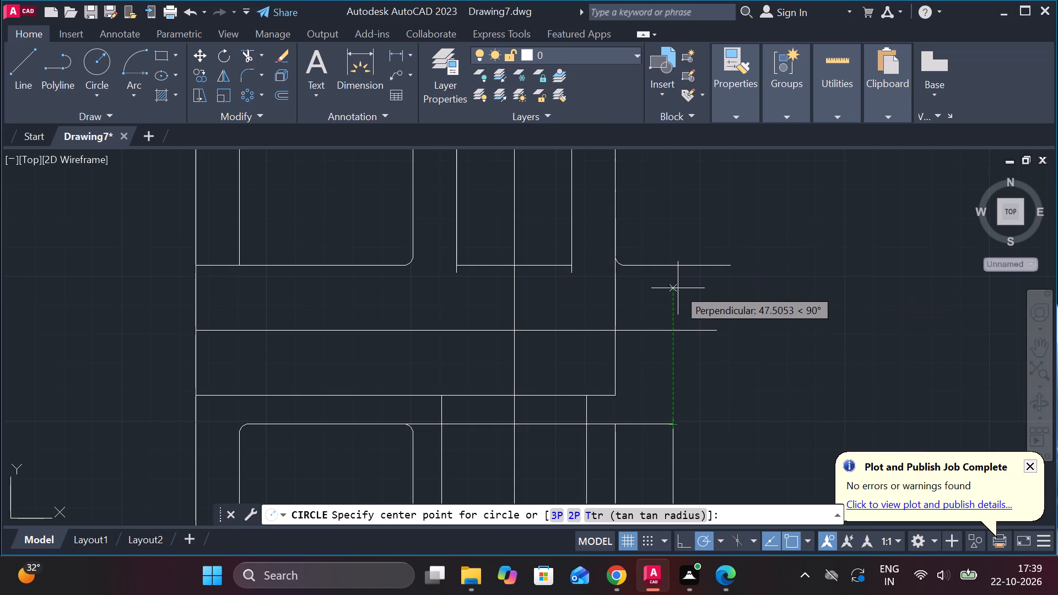
pyautogui.click(674, 329)
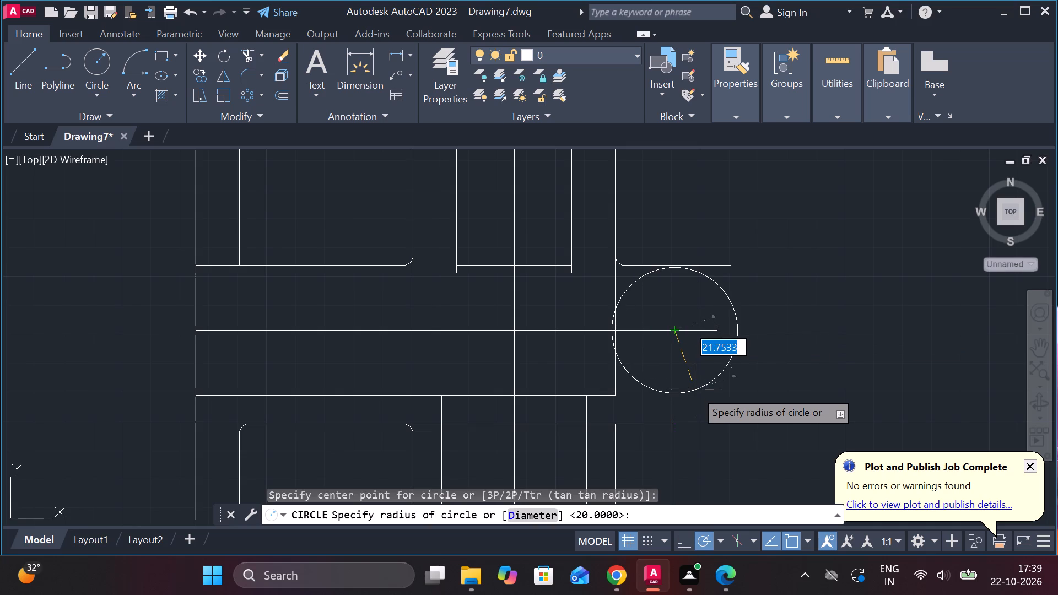
pyautogui.write('22')
pyautogui.write('.5')
pyautogui.press('Return')
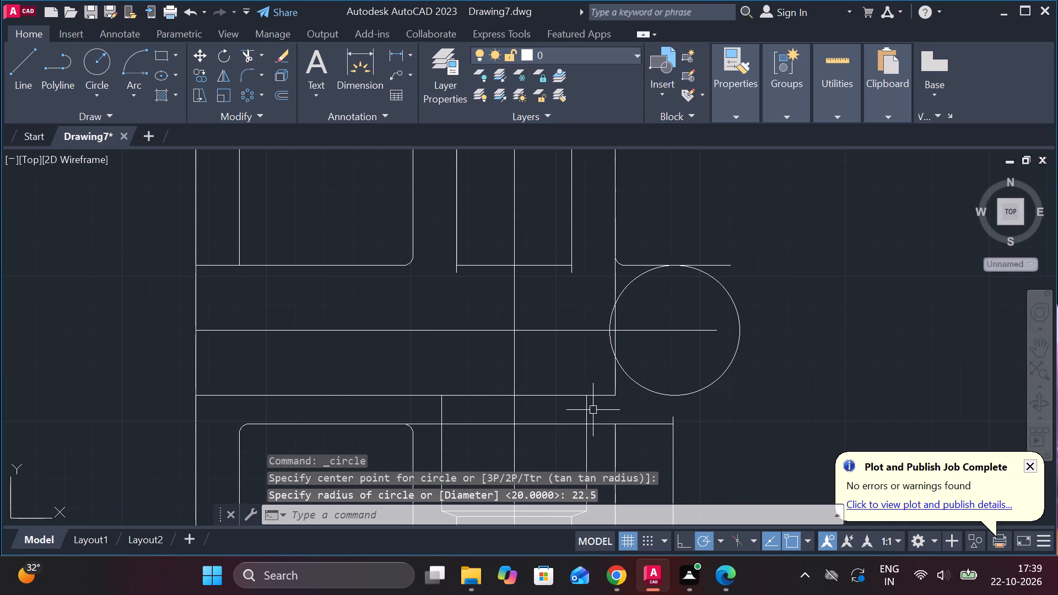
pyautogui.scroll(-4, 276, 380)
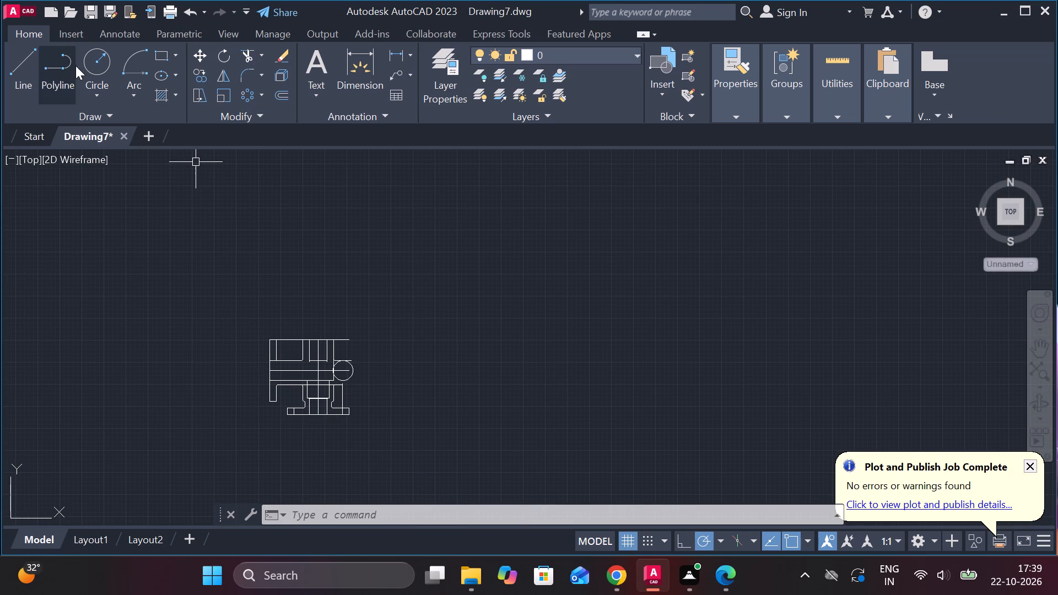
# Draw a circle of radius 22.5 centred on the horizontal centreline, in line with the left flange's inner vertical line.
pyautogui.click(105, 56)
pyautogui.scroll(3, 219, 243)
pyautogui.scroll(-6, 219, 244)
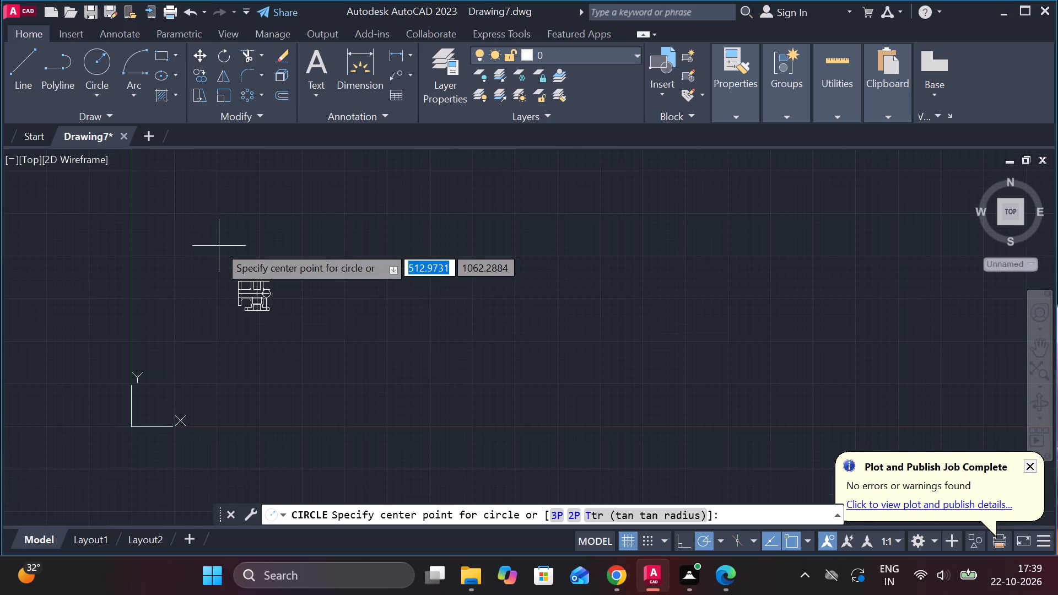
pyautogui.scroll(5, 227, 311)
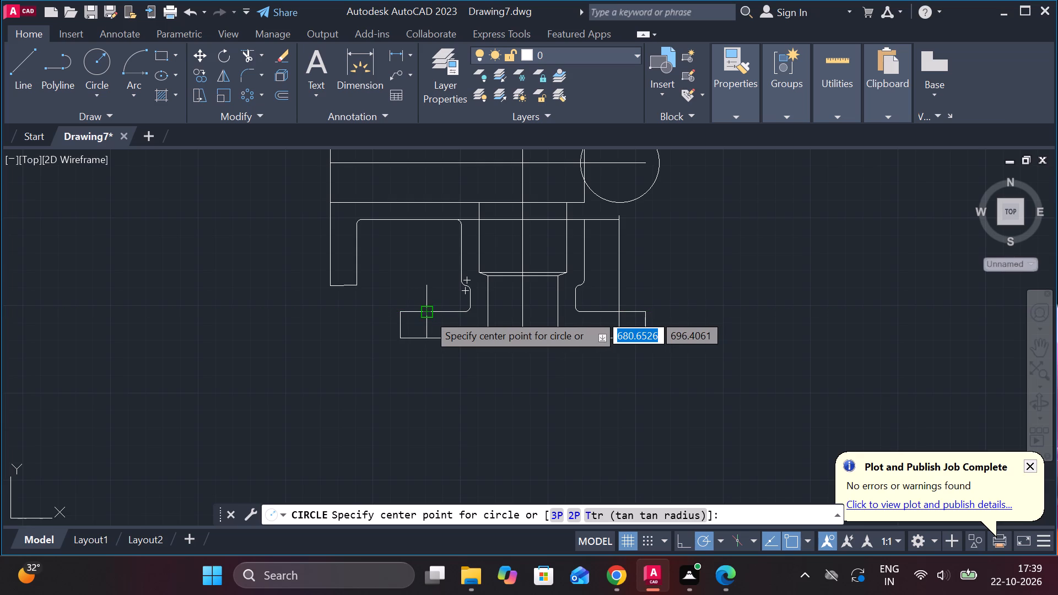
pyautogui.click(424, 160)
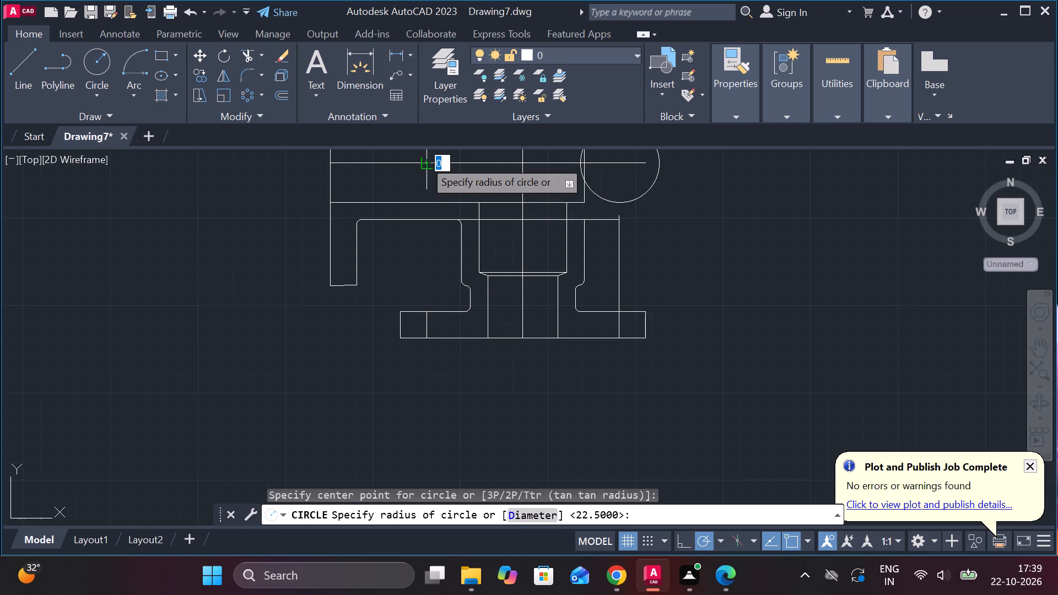
pyautogui.write('22')
pyautogui.write('.5')
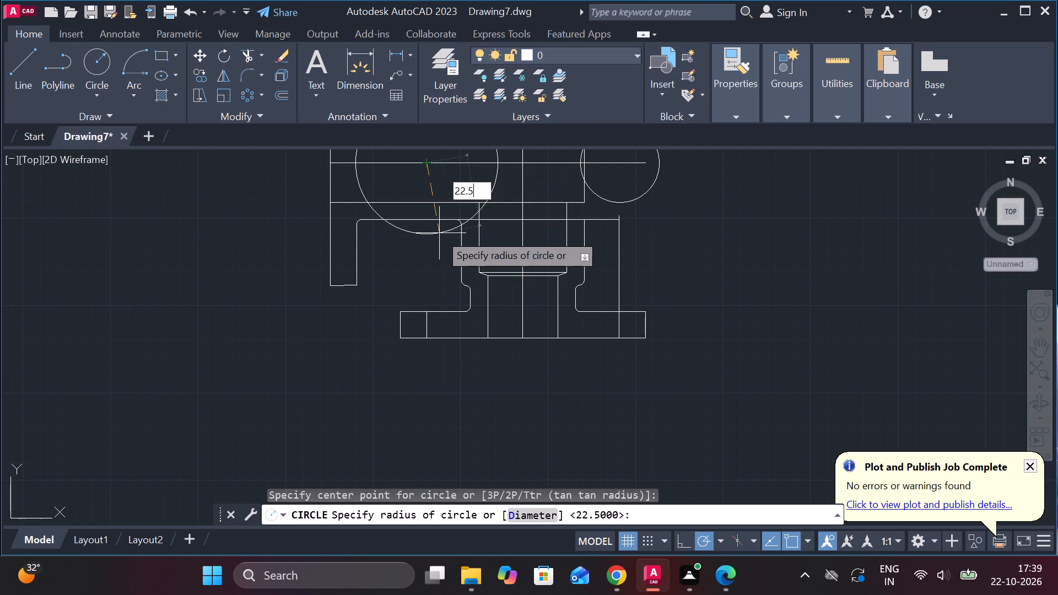
pyautogui.press('Return')
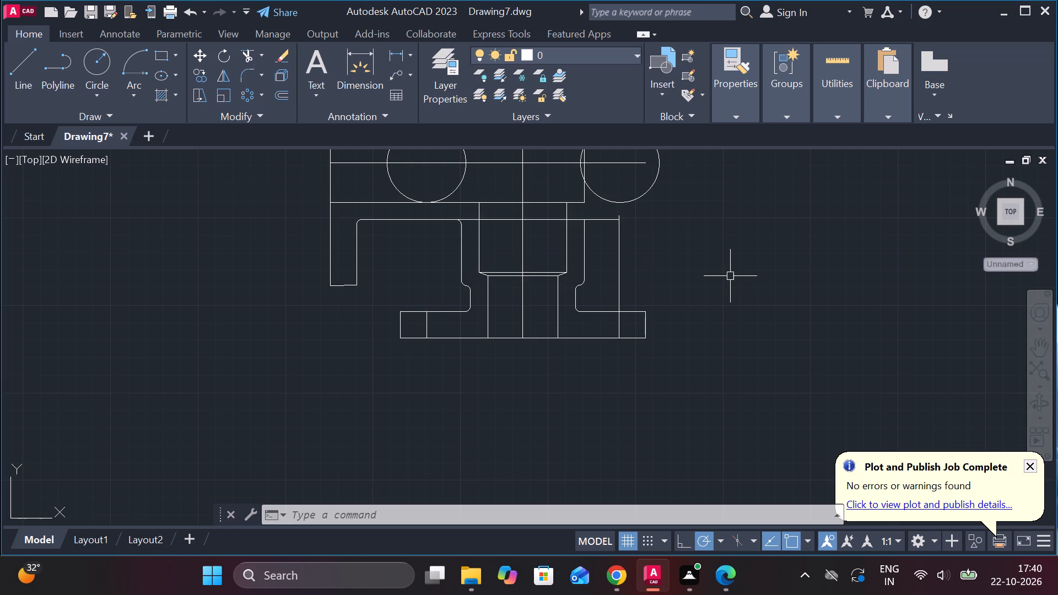
# Extend the horizontal line beneath the two circles to the bottom of the right circle.
pyautogui.write('ex')
pyautogui.press('Return')
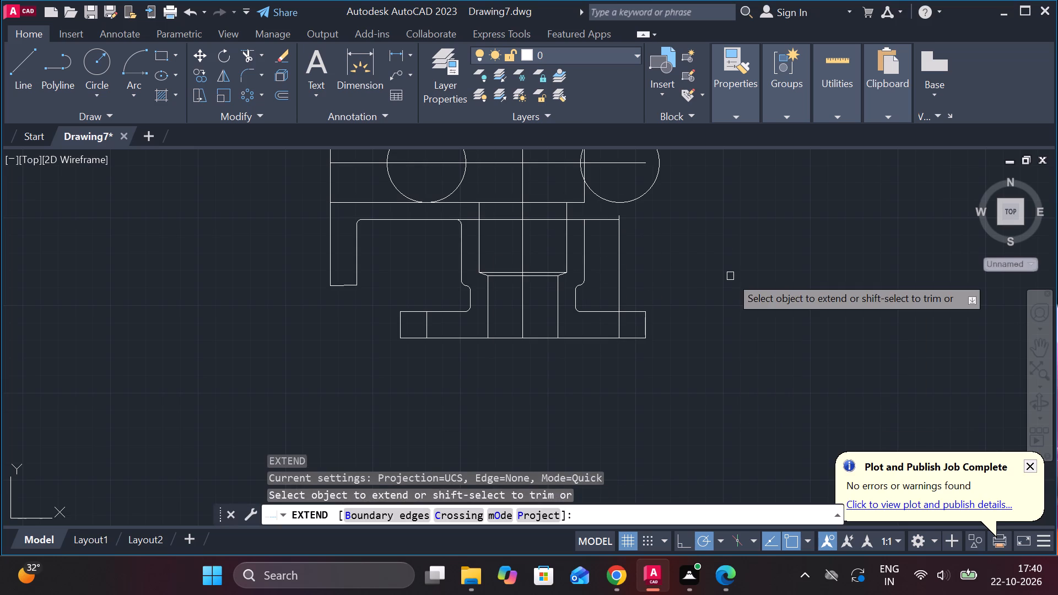
pyautogui.click(537, 203)
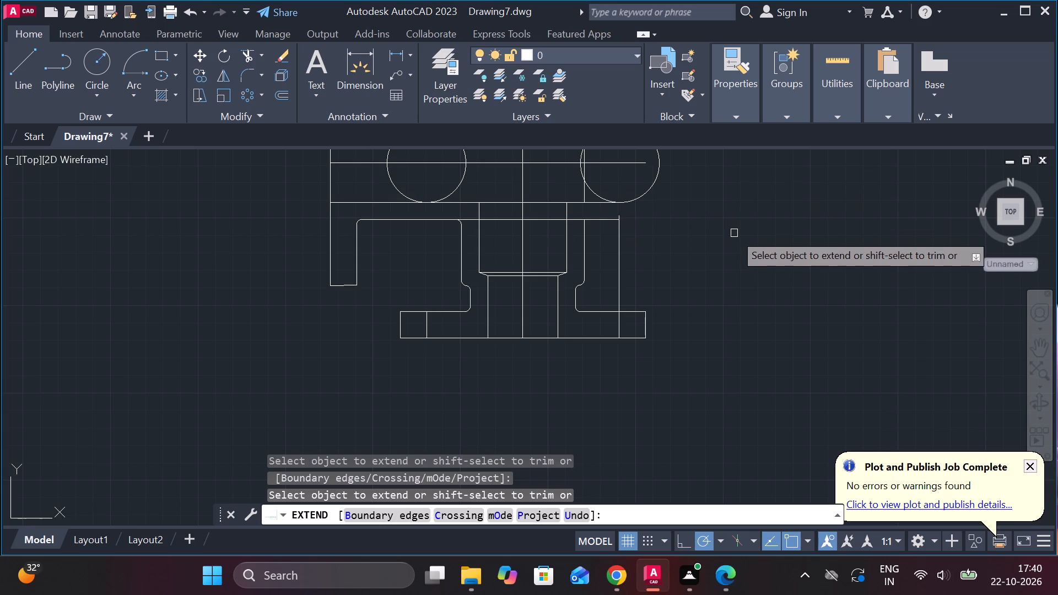
pyautogui.scroll(-1, 612, 382)
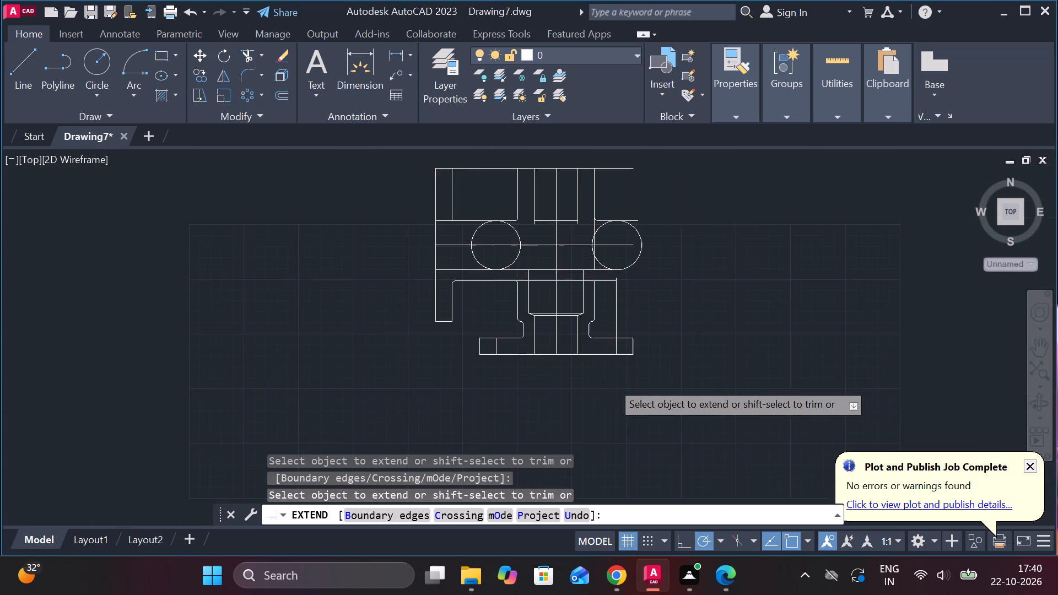
pyautogui.scroll(-1, 612, 382)
pyautogui.scroll(2, 622, 307)
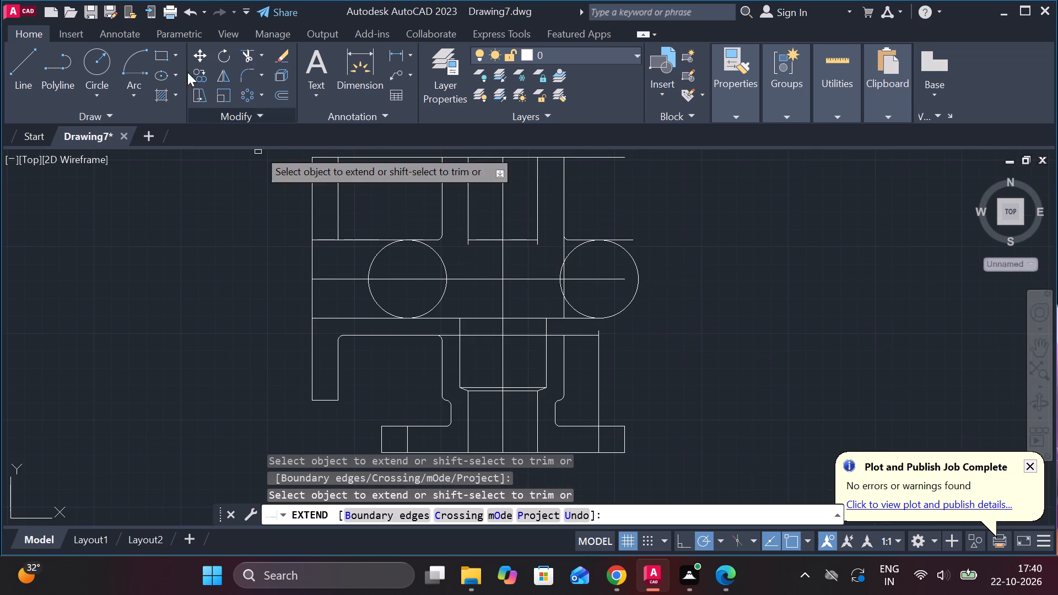
pyautogui.press('Escape')
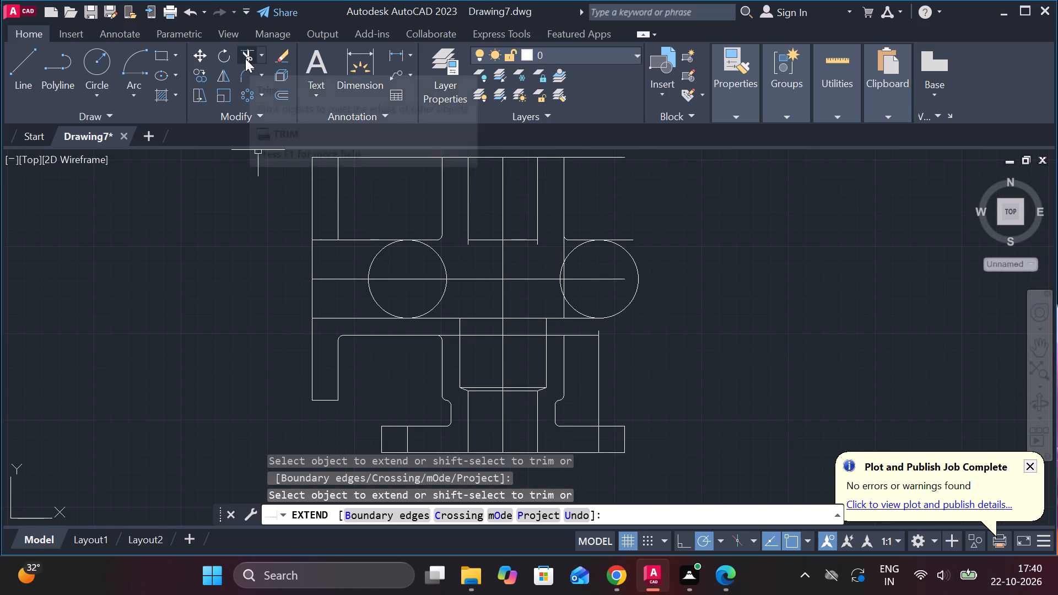
pyautogui.press('Escape')
pyautogui.press('Escape')
pyautogui.press('Escape')
# Trim away the inner halves of both radius 22.5 circles, leaving only the slot's outward-facing end arcs.
pyautogui.click(246, 58)
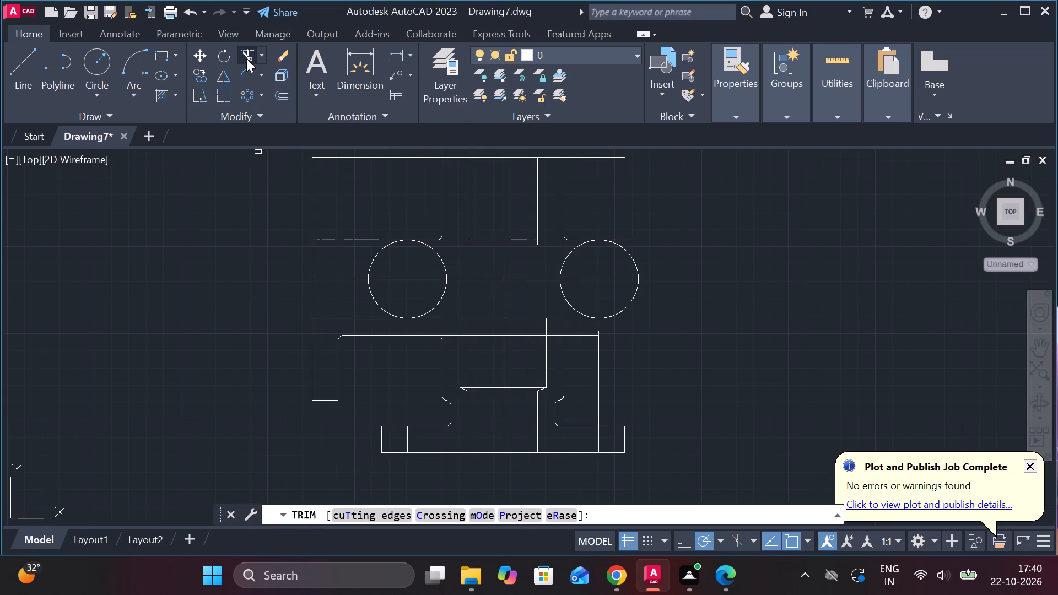
pyautogui.click(435, 307)
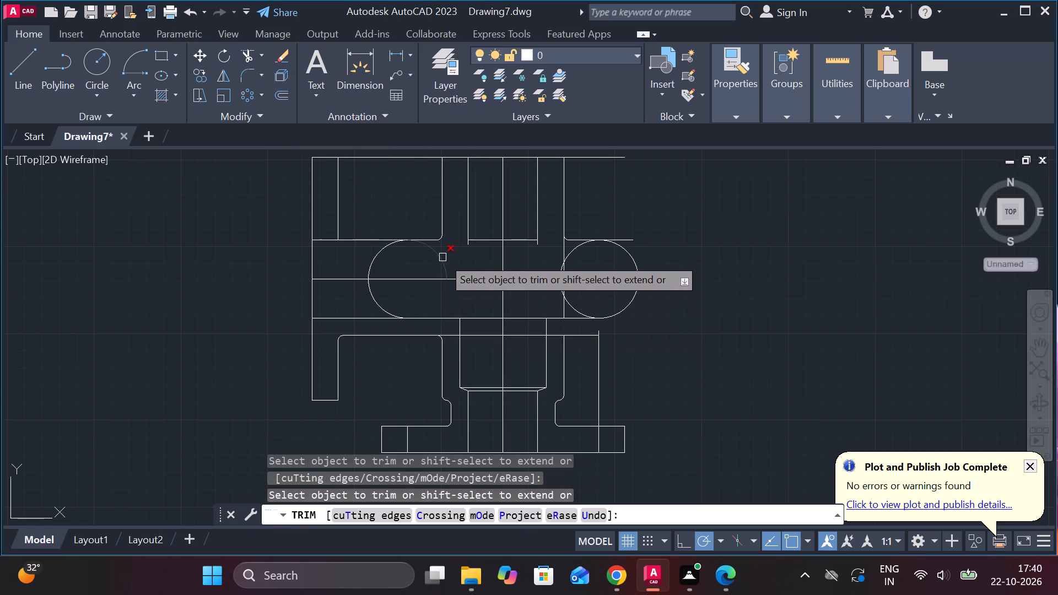
pyautogui.click(442, 257)
pyautogui.click(580, 250)
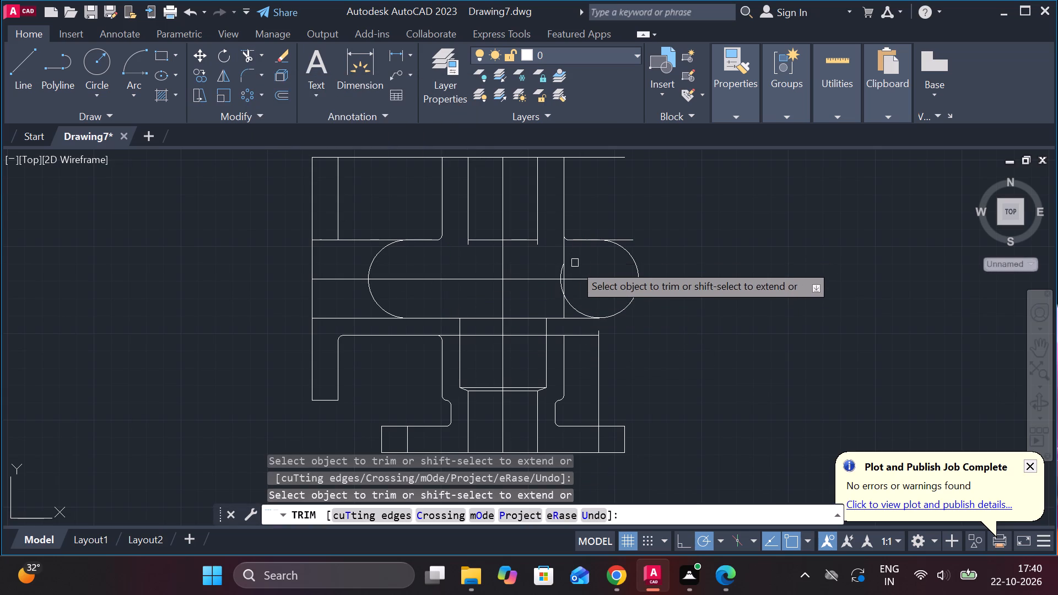
pyautogui.scroll(3, 570, 273)
pyautogui.click(525, 267)
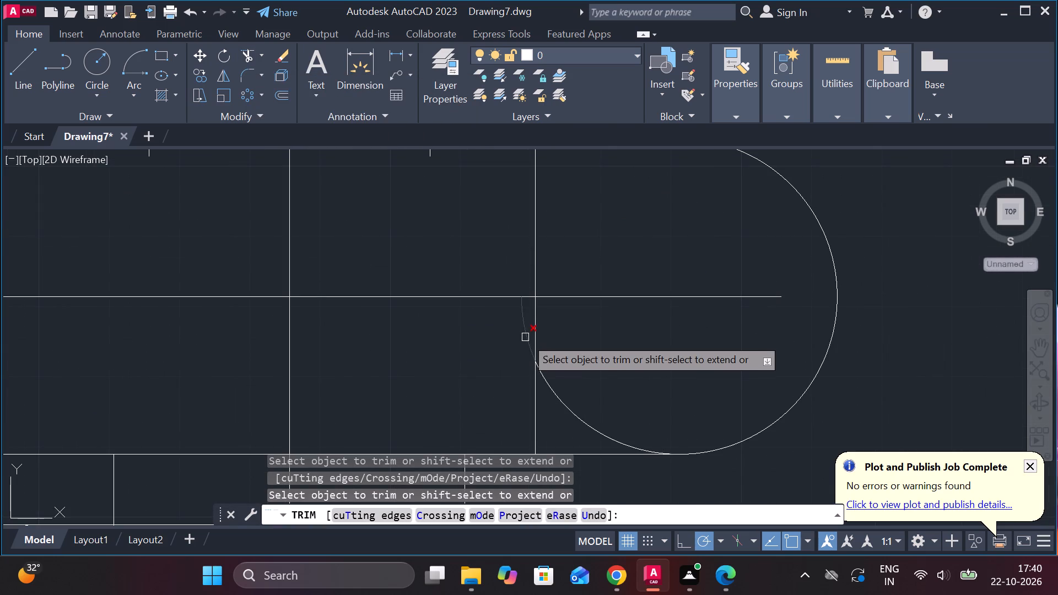
pyautogui.click(525, 337)
pyautogui.click(561, 399)
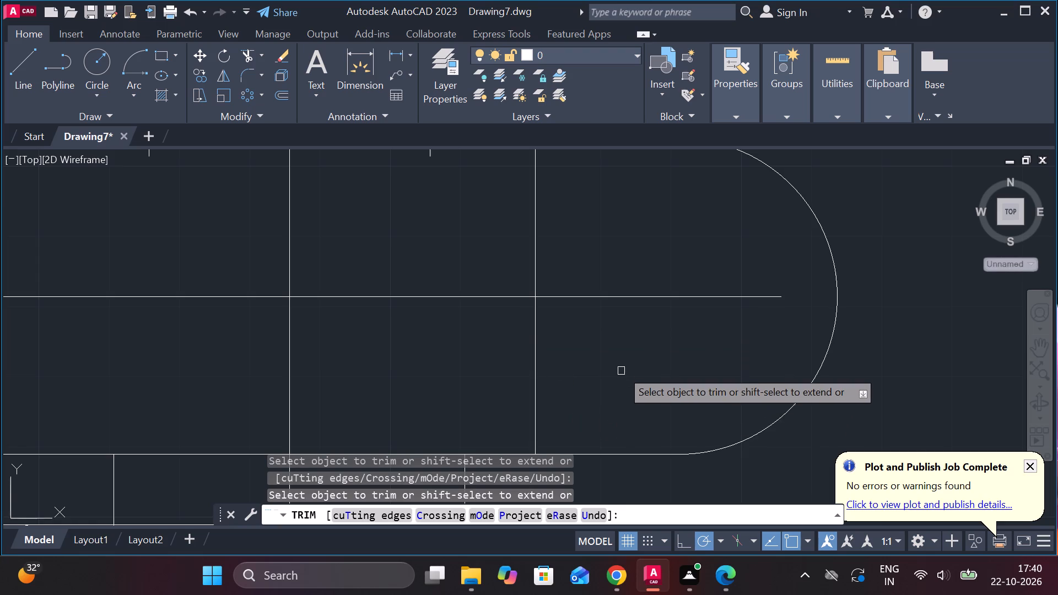
pyautogui.scroll(-3, 622, 365)
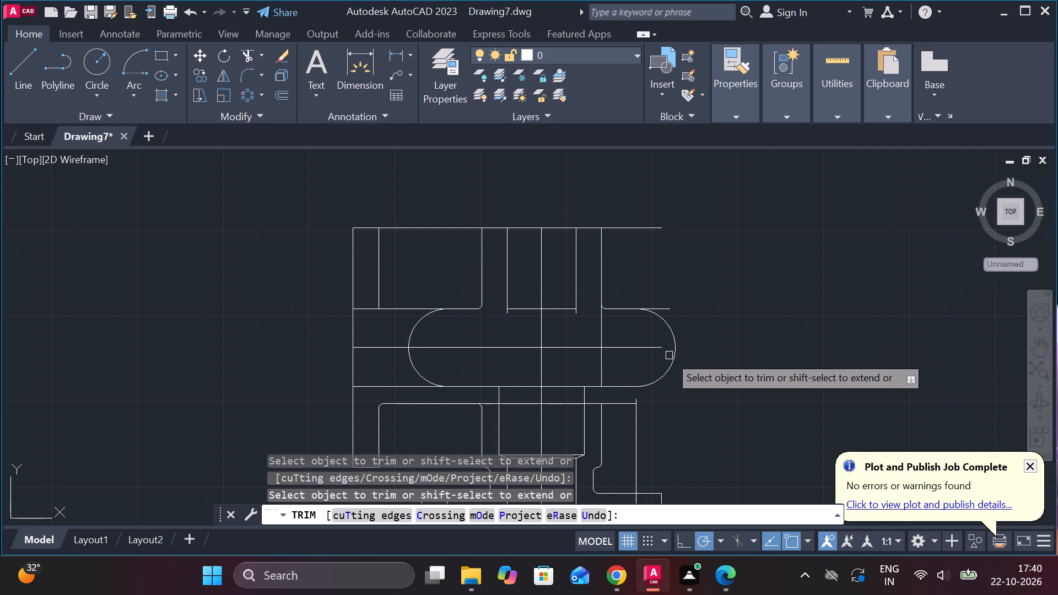
pyautogui.press('Escape')
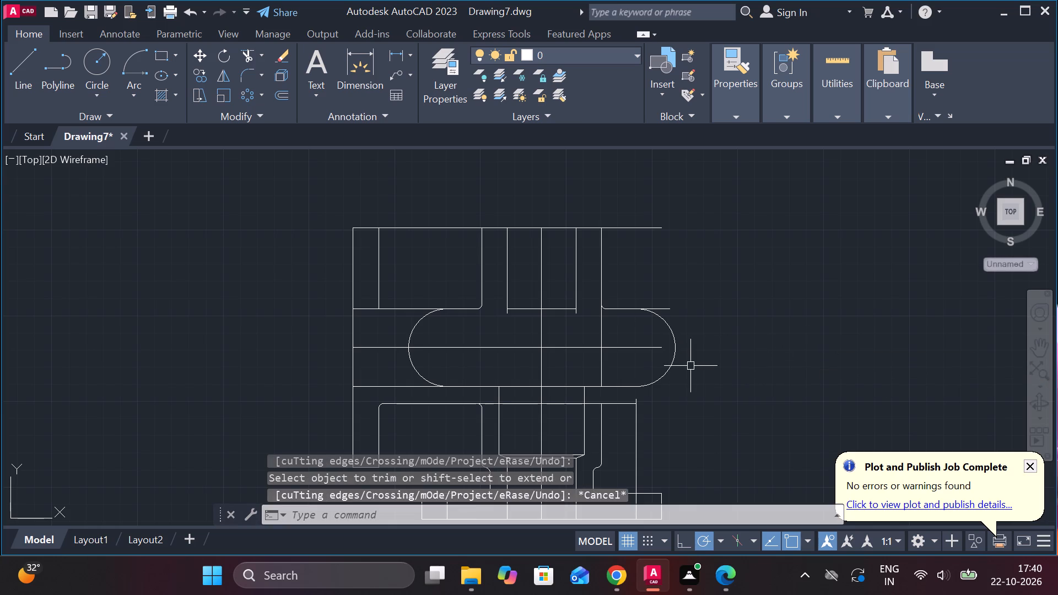
# Offset the slot's right end arc outward, picking a distance of about 15 along the horizontal centreline.
pyautogui.click(668, 366)
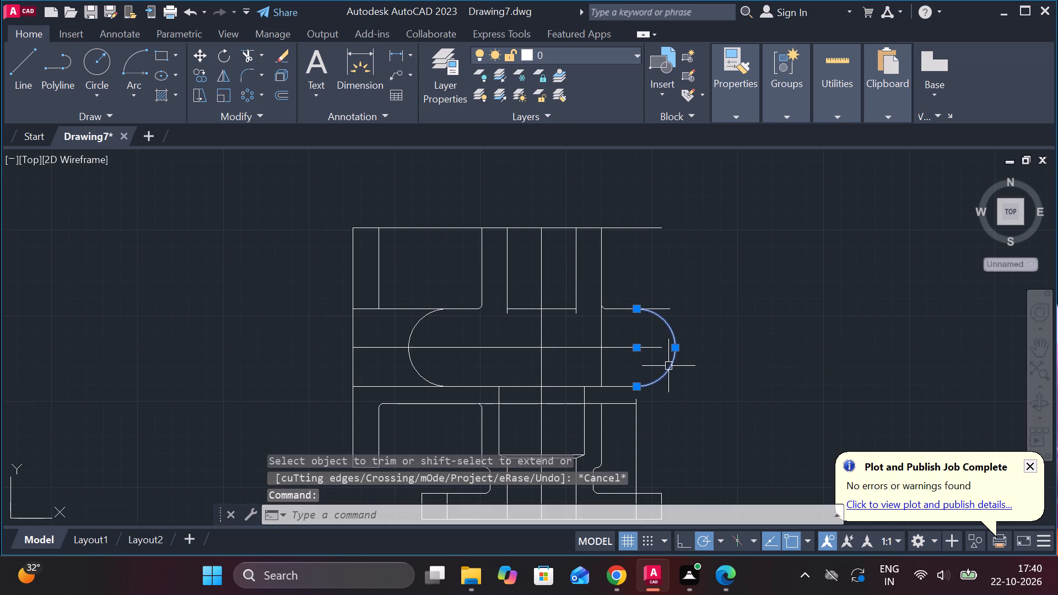
pyautogui.write('off')
pyautogui.press('Return')
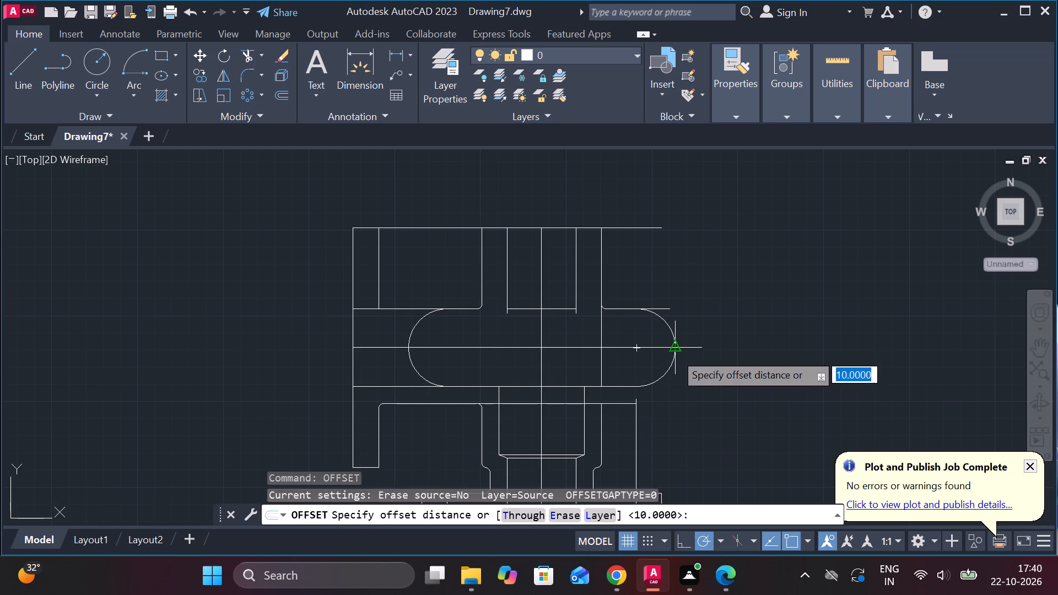
pyautogui.click(674, 353)
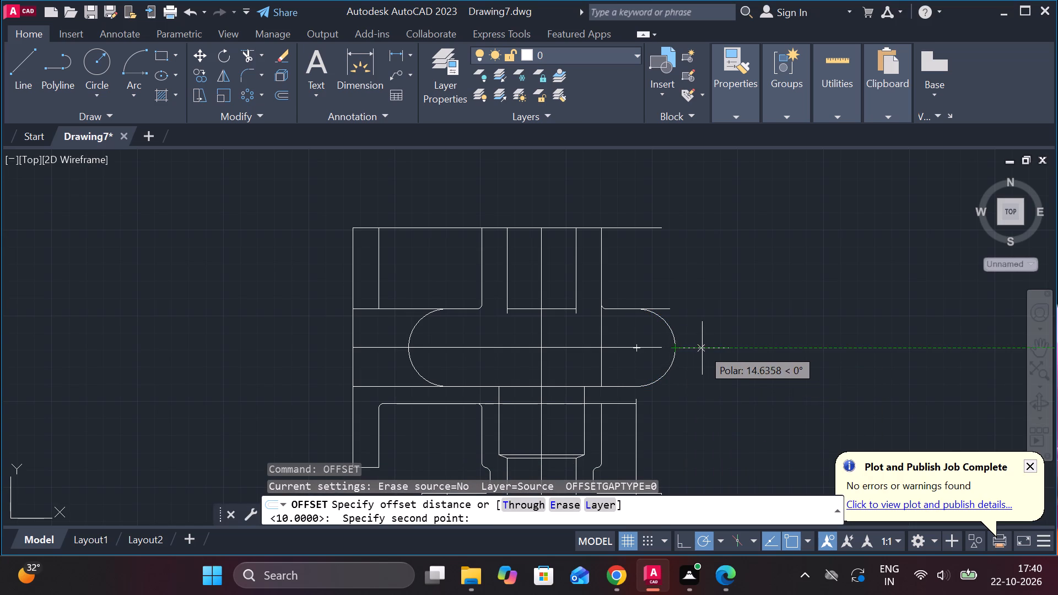
pyautogui.click(702, 348)
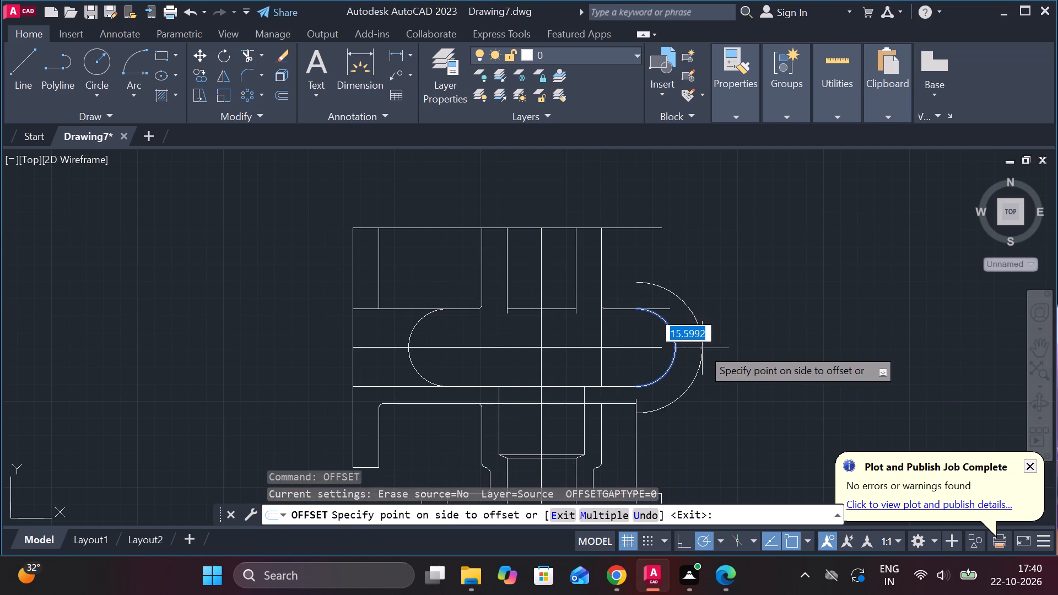
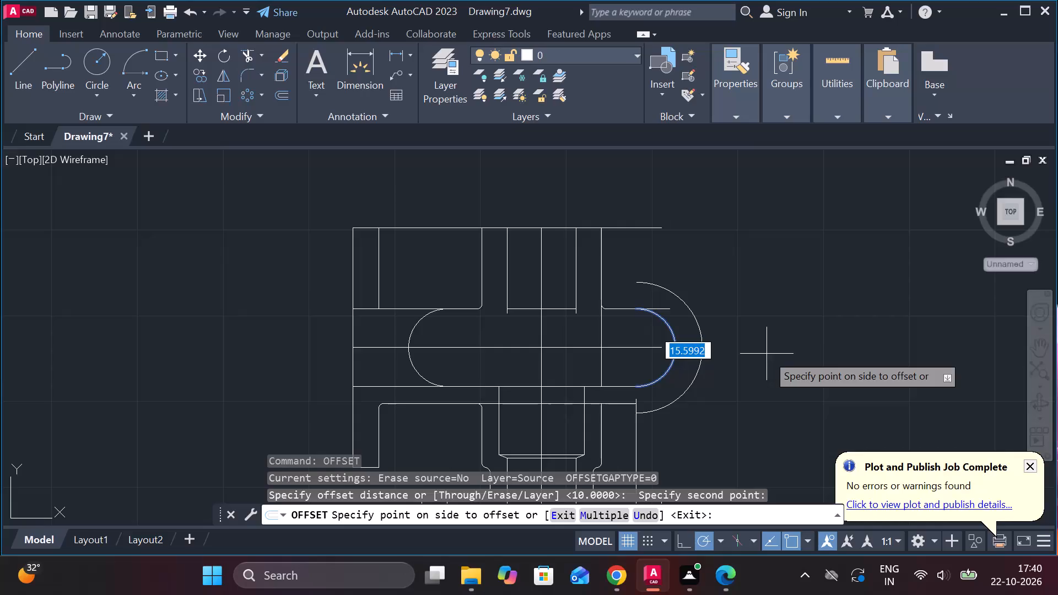
# Set the outward offset of the slot's right end arc to 10.
pyautogui.write('10')
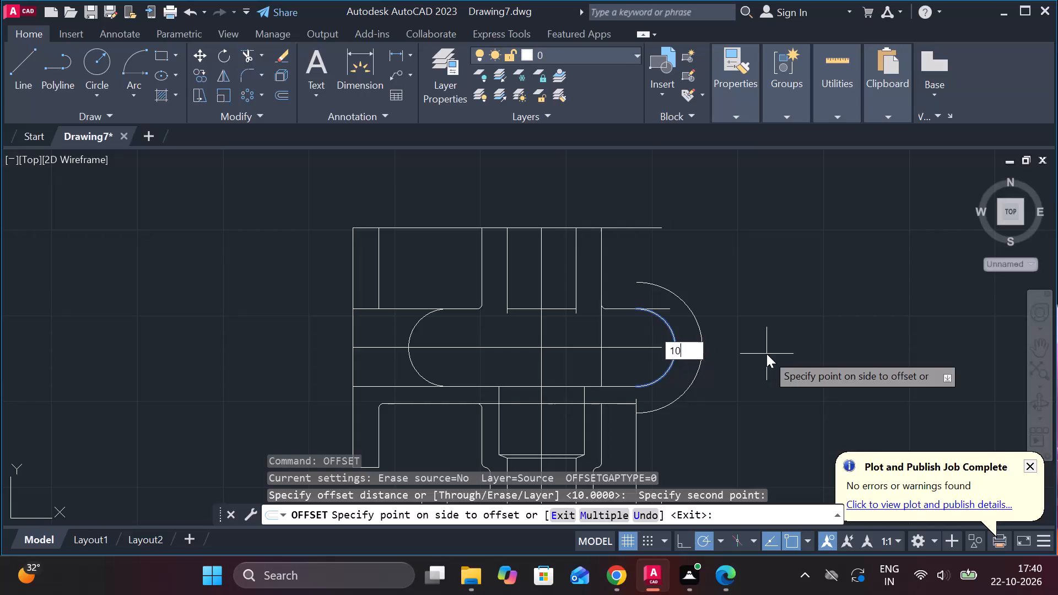
pyautogui.press('Return')
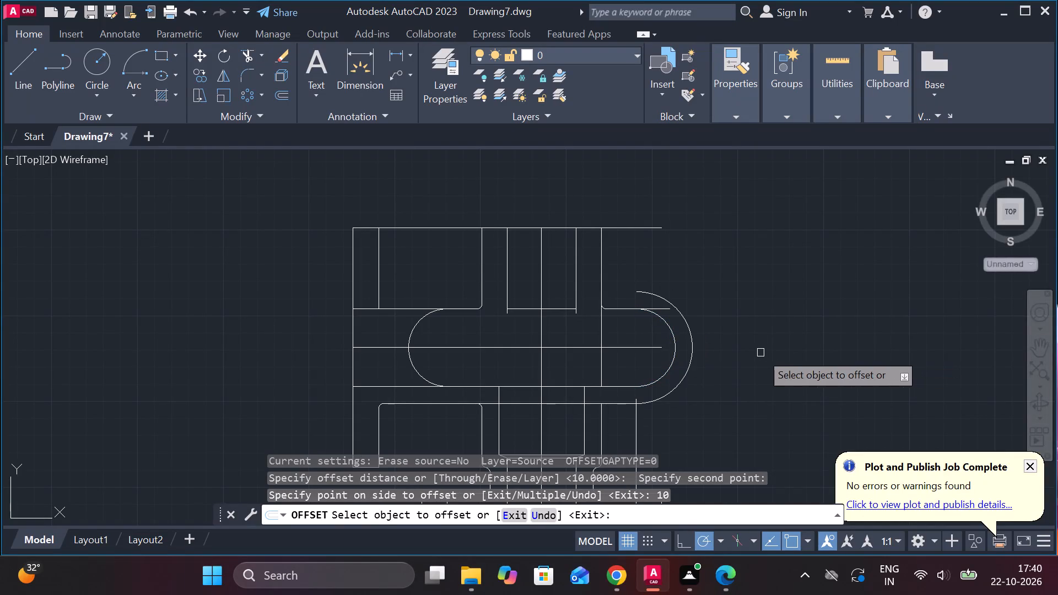
# Fillet the corner between the right-hand inner vertical line and the horizontal line running to the outer arc's lower end.
pyautogui.scroll(2, 634, 392)
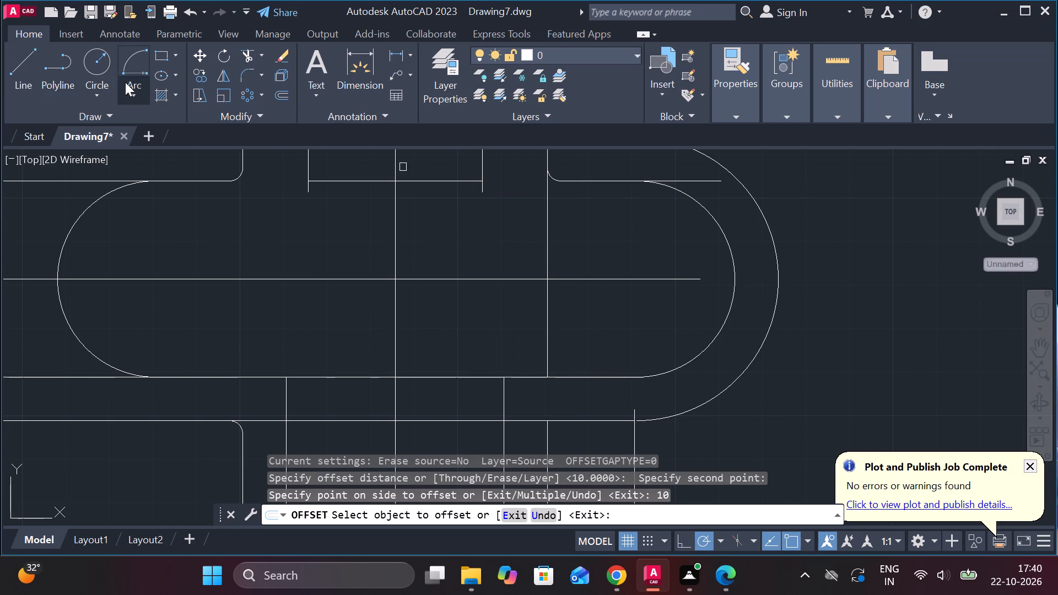
pyautogui.click(246, 73)
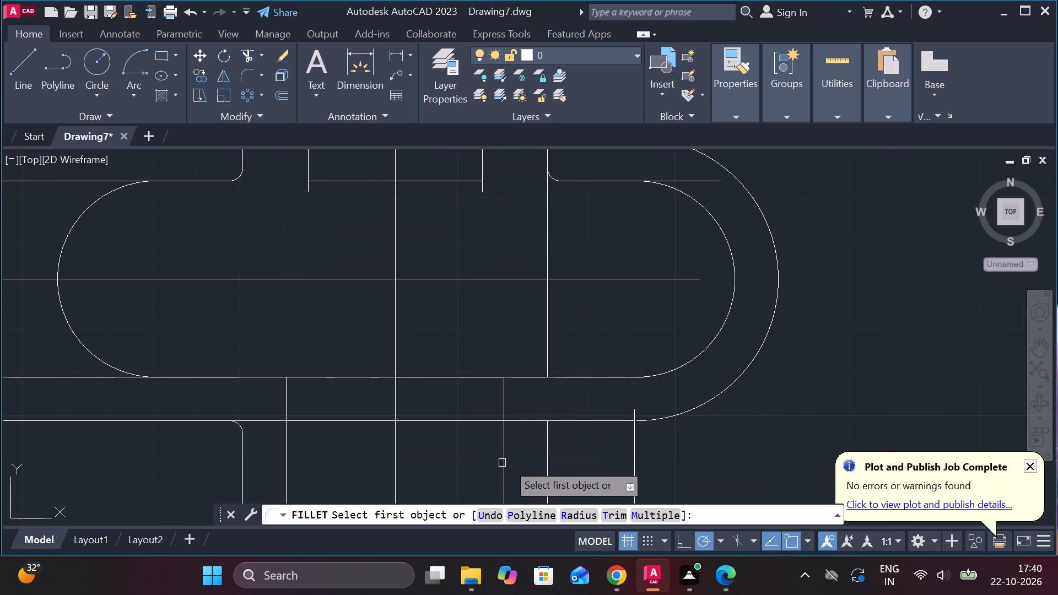
pyautogui.click(549, 450)
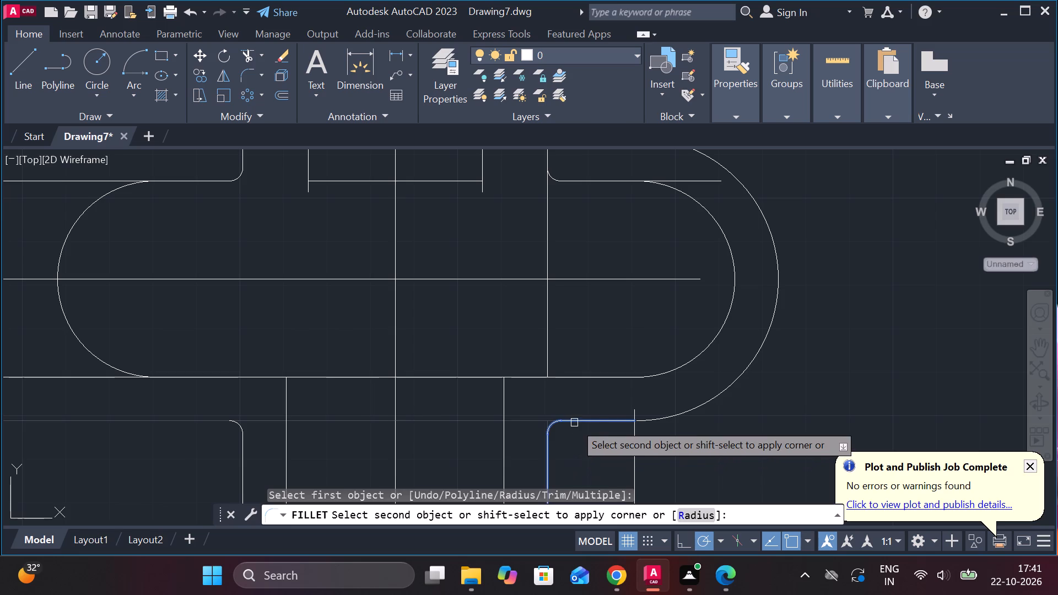
pyautogui.click(574, 423)
# Trim away the vertical line beneath the outer arc's lower end, including its short stub above the horizontal line.
pyautogui.click(636, 450)
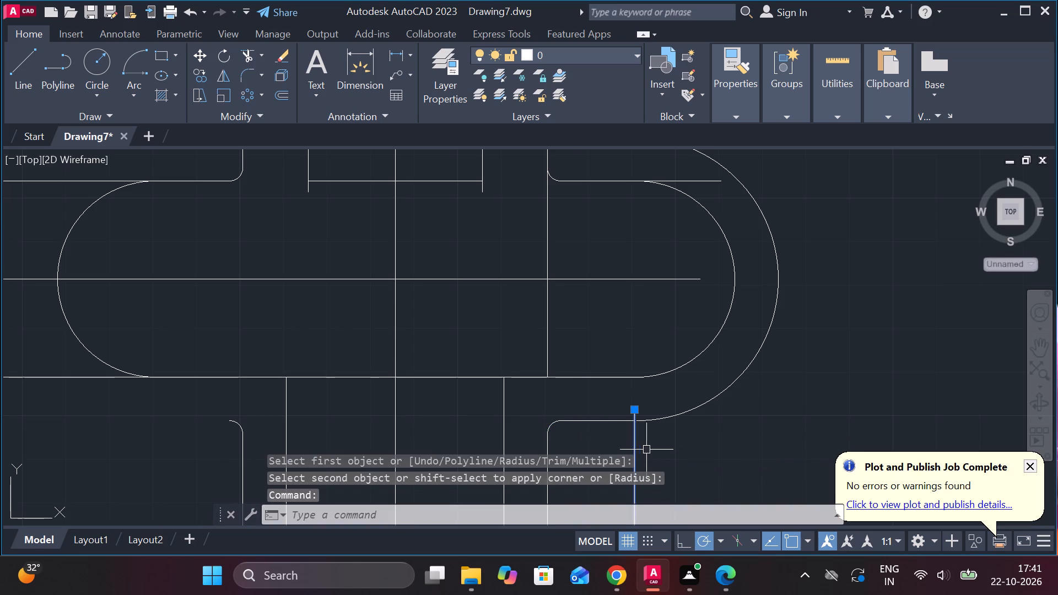
pyautogui.scroll(-3, 678, 450)
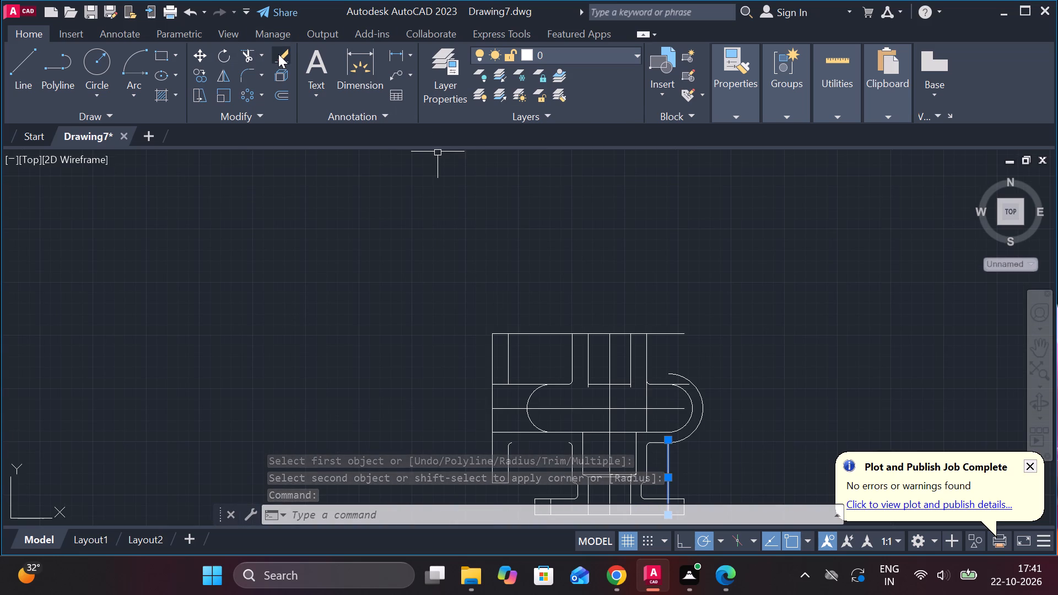
pyautogui.press('Escape')
pyautogui.click(247, 51)
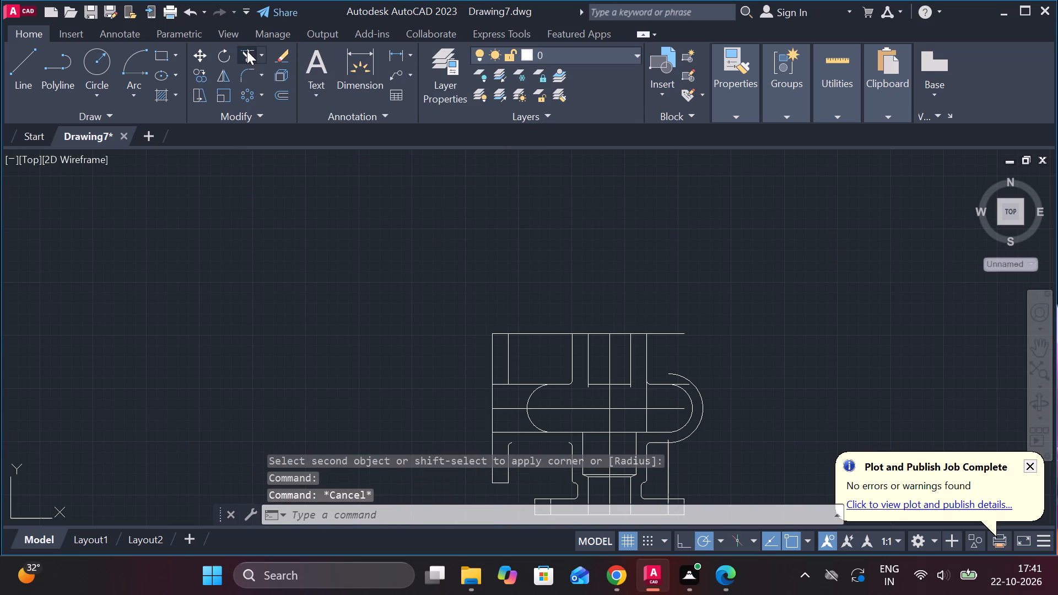
pyautogui.scroll(2, 692, 474)
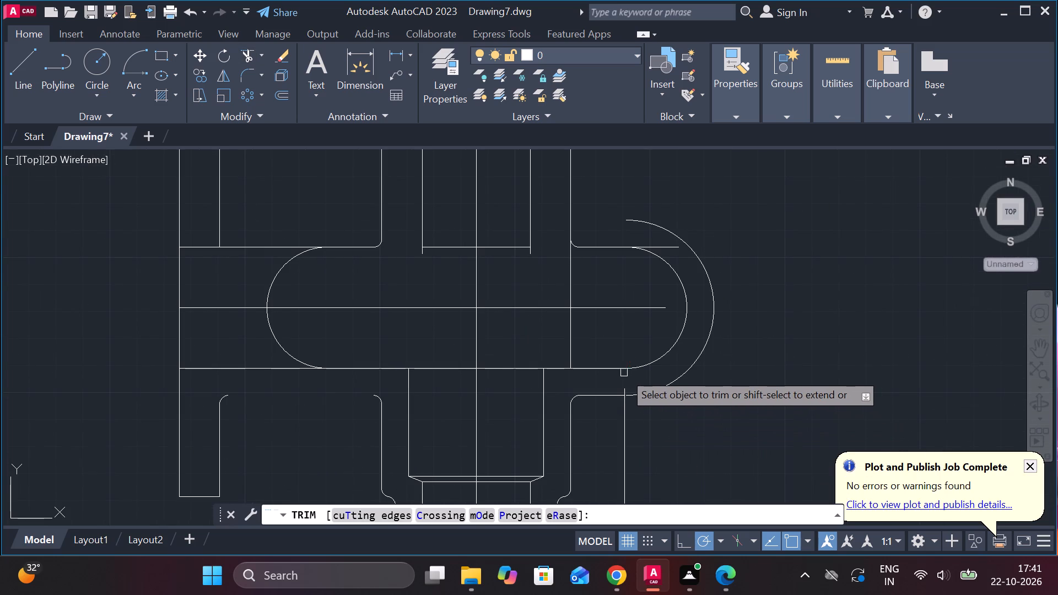
pyautogui.click(624, 386)
pyautogui.click(627, 420)
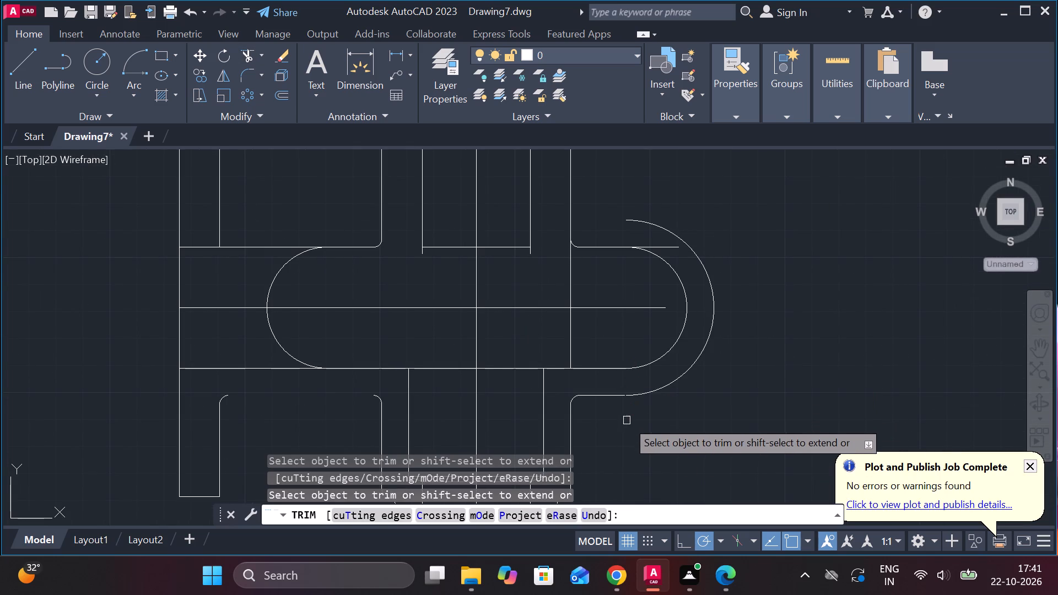
pyautogui.scroll(-1, 703, 425)
pyautogui.scroll(2, 681, 447)
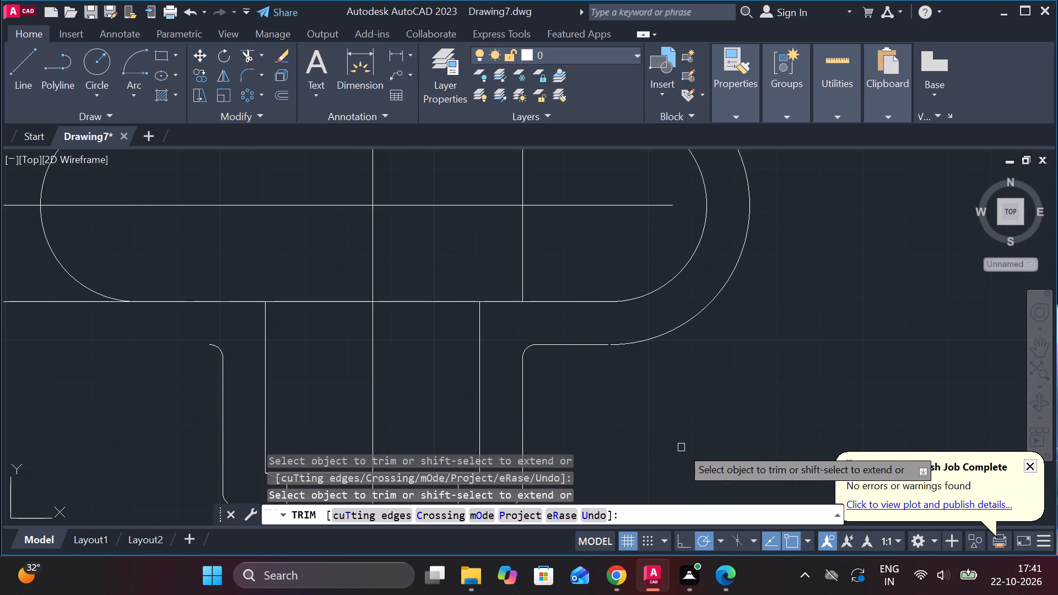
pyautogui.press('Escape')
# Extend the lower end of the outer arc to the slot's bottom line.
pyautogui.write('ex')
pyautogui.press('Return')
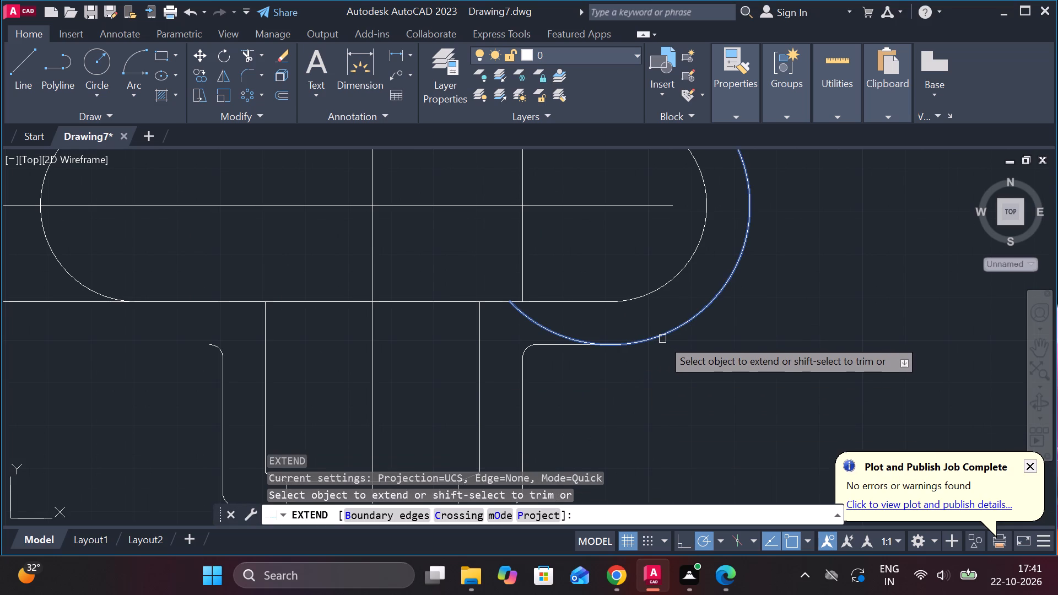
pyautogui.click(656, 339)
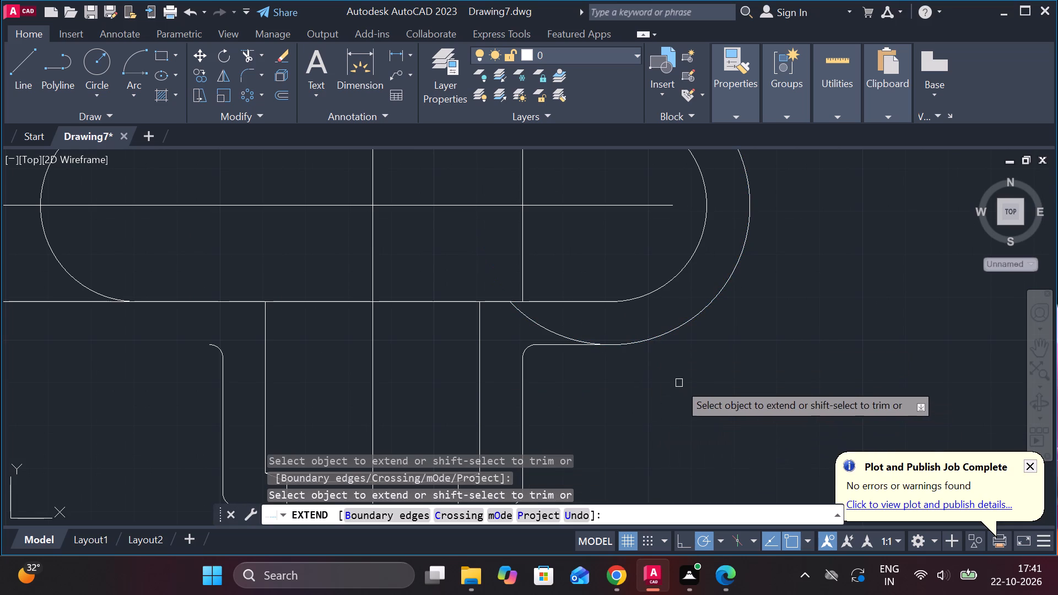
pyautogui.press('Escape')
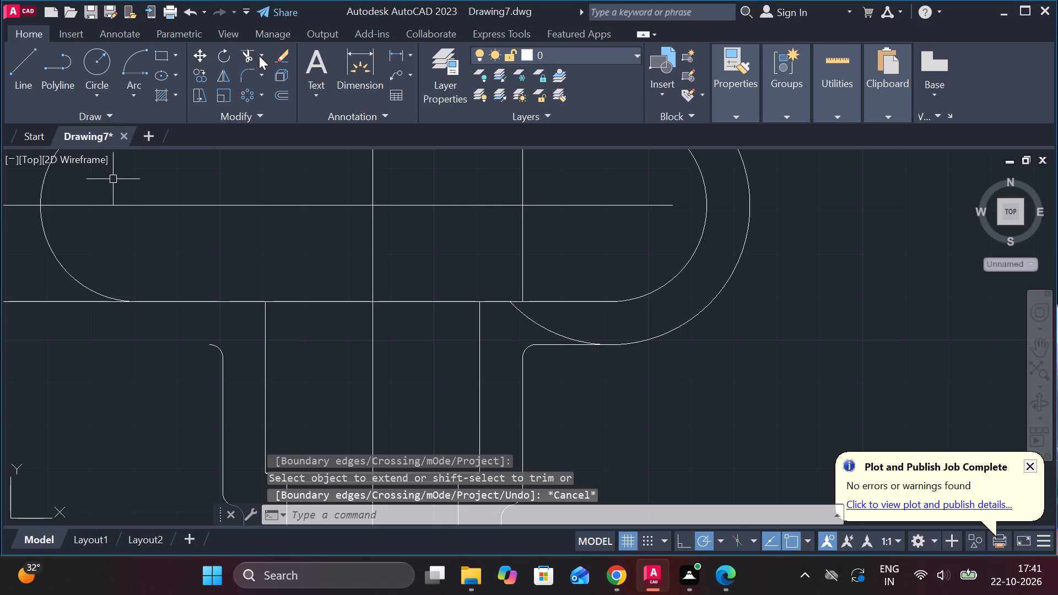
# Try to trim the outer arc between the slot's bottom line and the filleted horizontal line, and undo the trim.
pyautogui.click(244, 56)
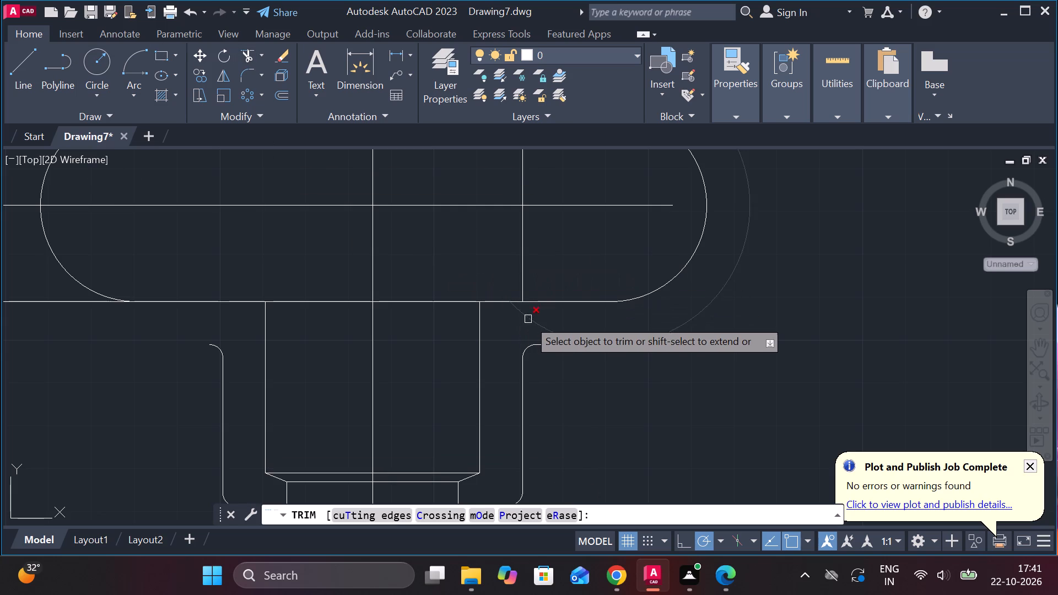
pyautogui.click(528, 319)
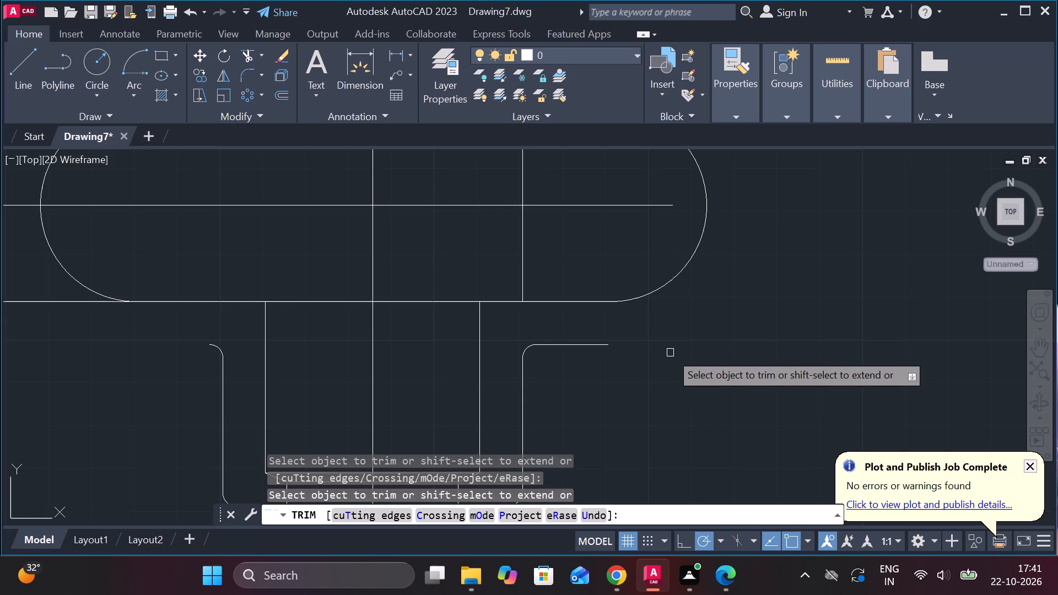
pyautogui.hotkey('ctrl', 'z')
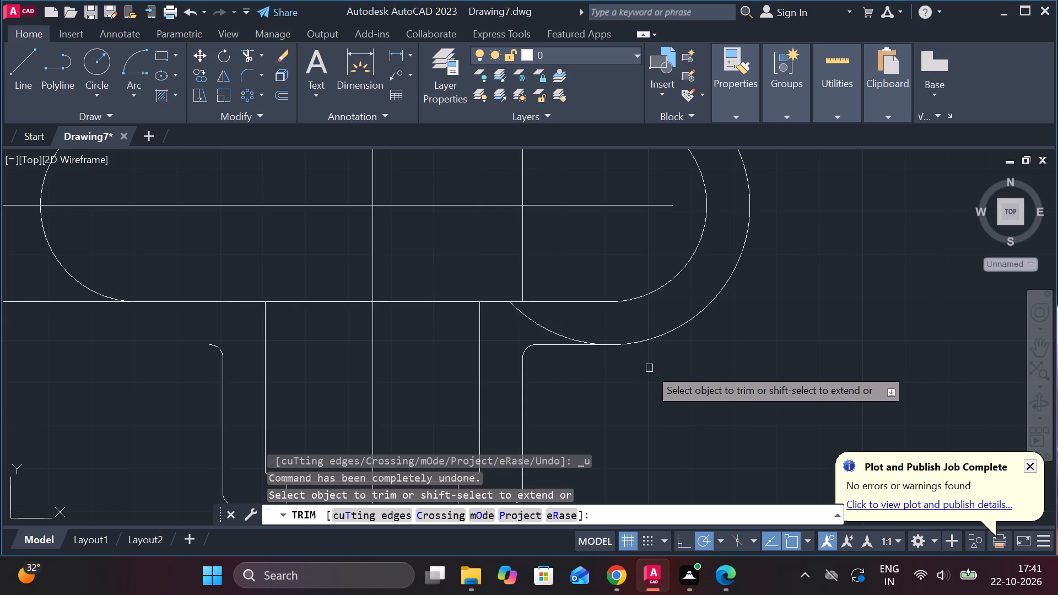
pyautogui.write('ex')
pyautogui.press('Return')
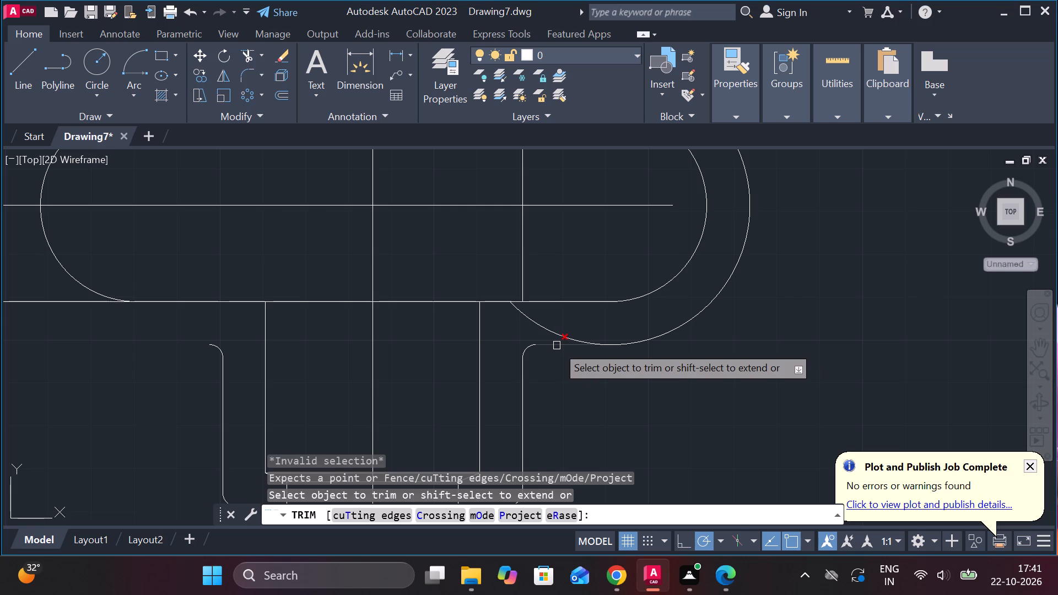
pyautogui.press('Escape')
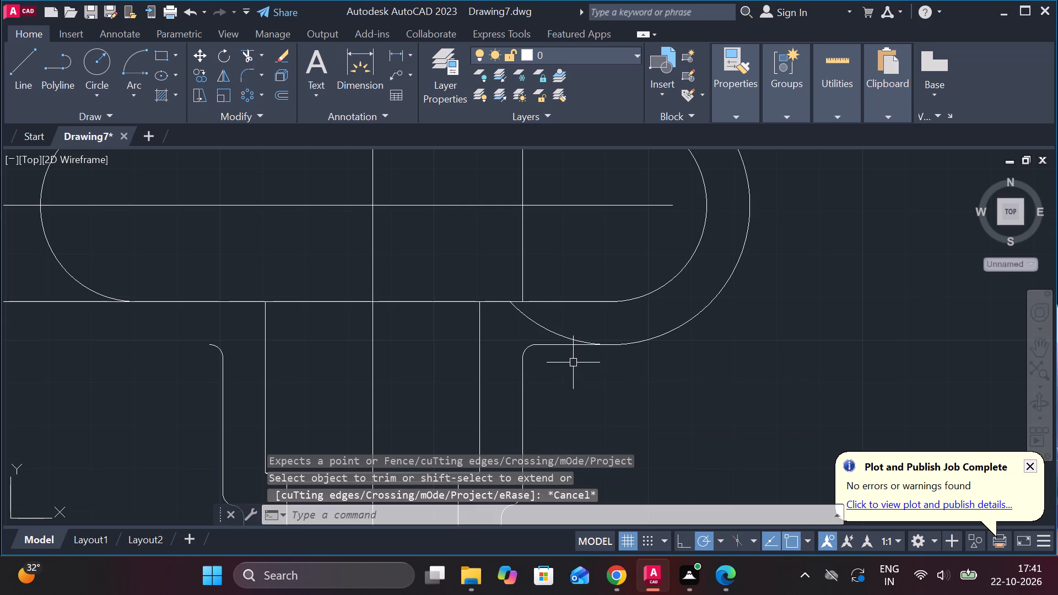
# Extend the filleted horizontal line inward to the right vertical side of the central bore.
pyautogui.write('ex')
pyautogui.press('Return')
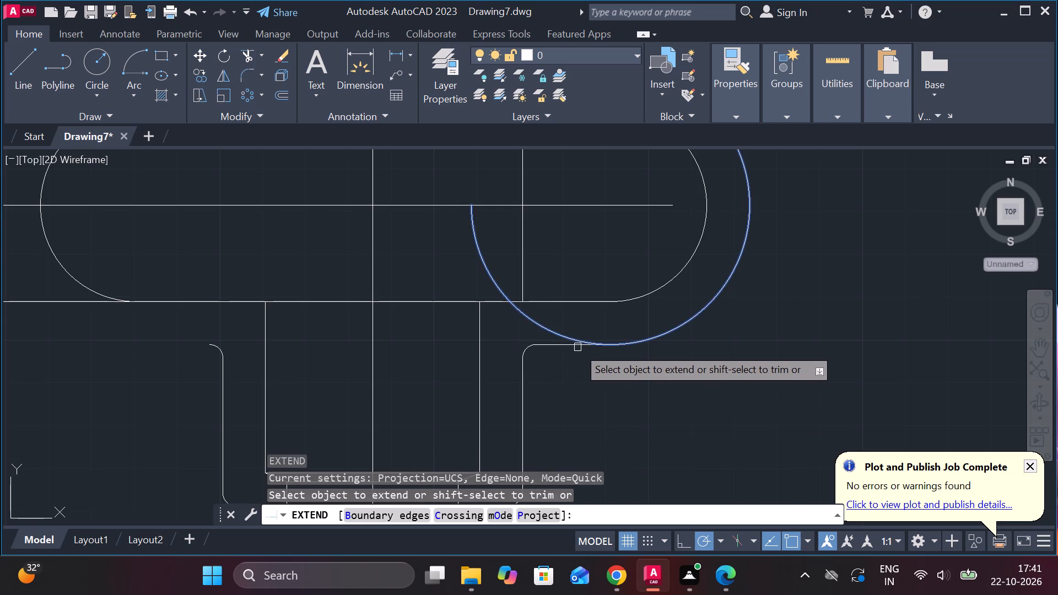
pyautogui.click(557, 345)
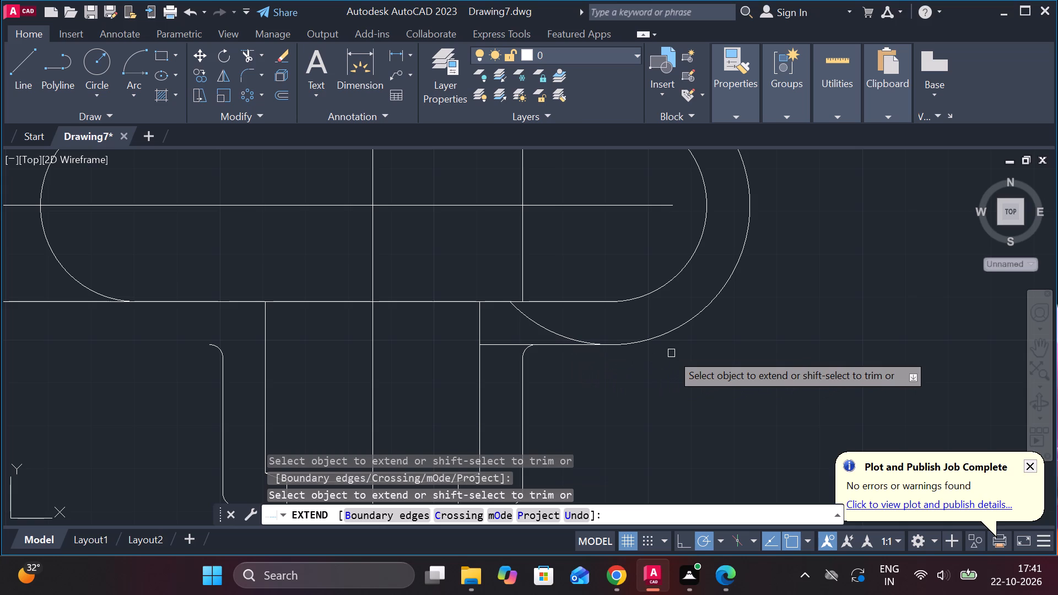
pyautogui.press('Escape')
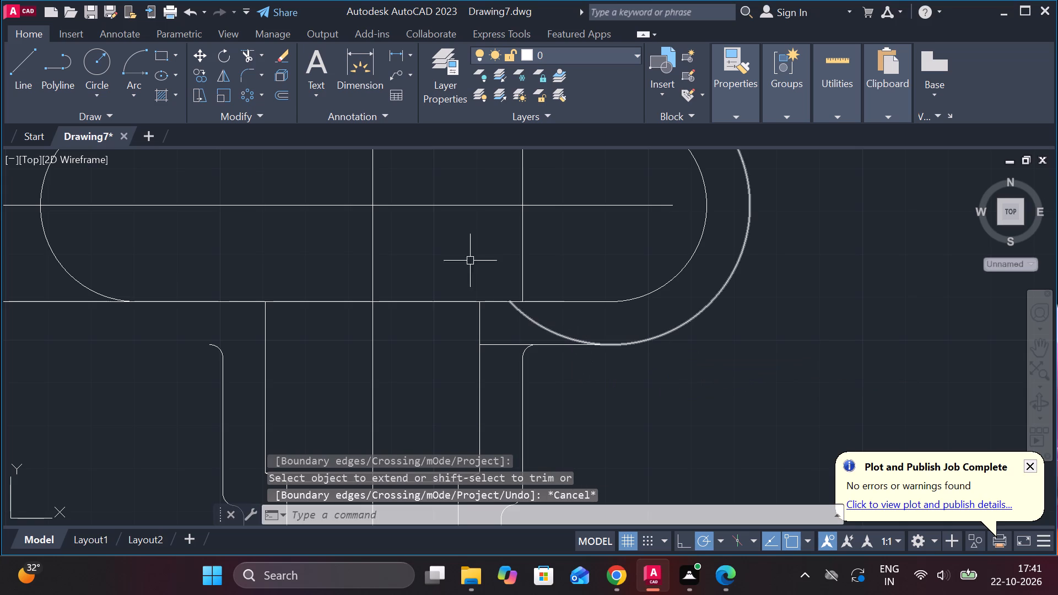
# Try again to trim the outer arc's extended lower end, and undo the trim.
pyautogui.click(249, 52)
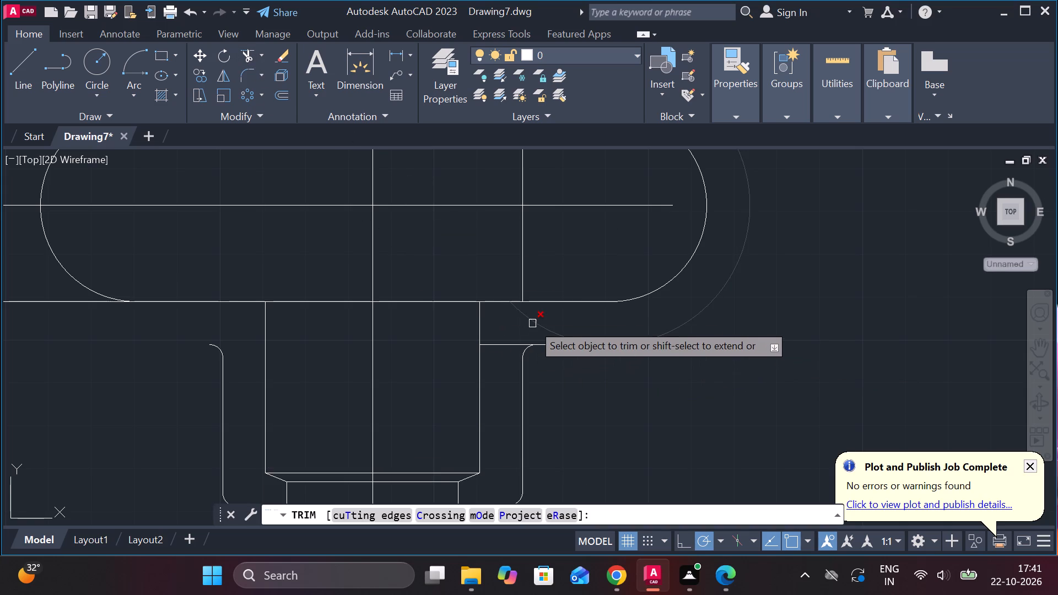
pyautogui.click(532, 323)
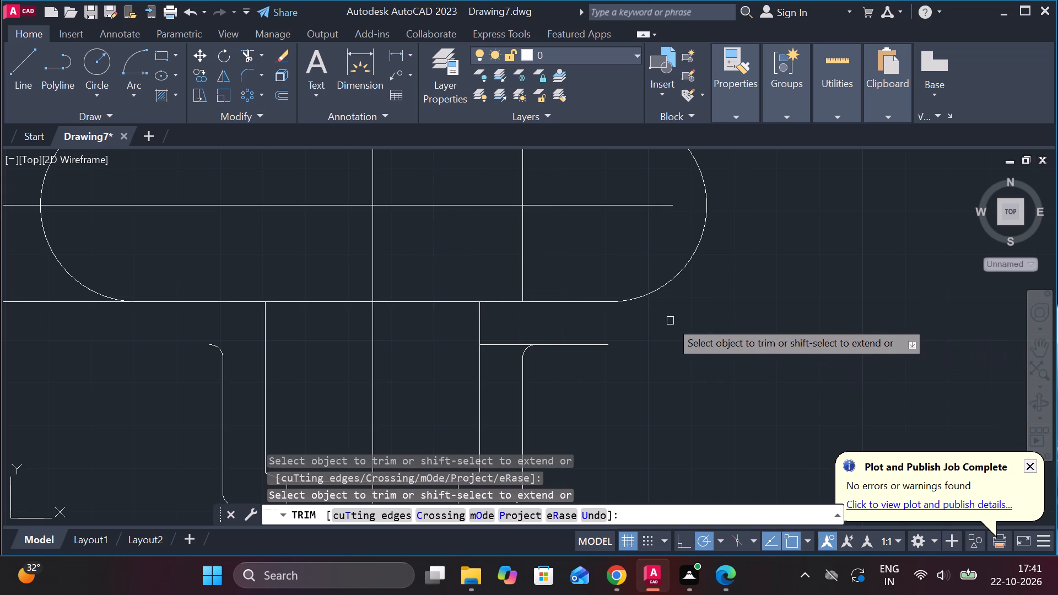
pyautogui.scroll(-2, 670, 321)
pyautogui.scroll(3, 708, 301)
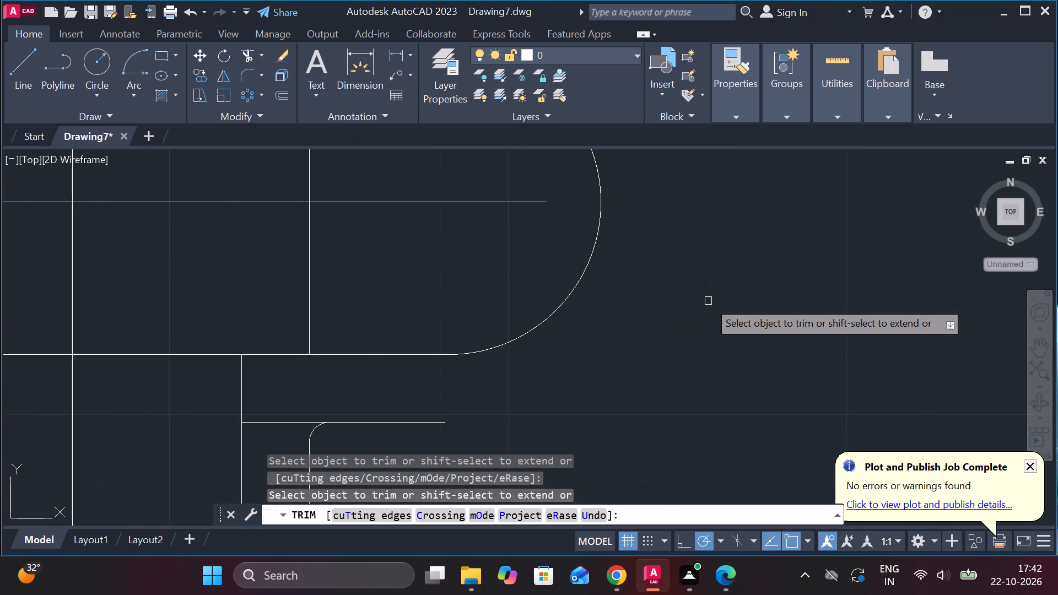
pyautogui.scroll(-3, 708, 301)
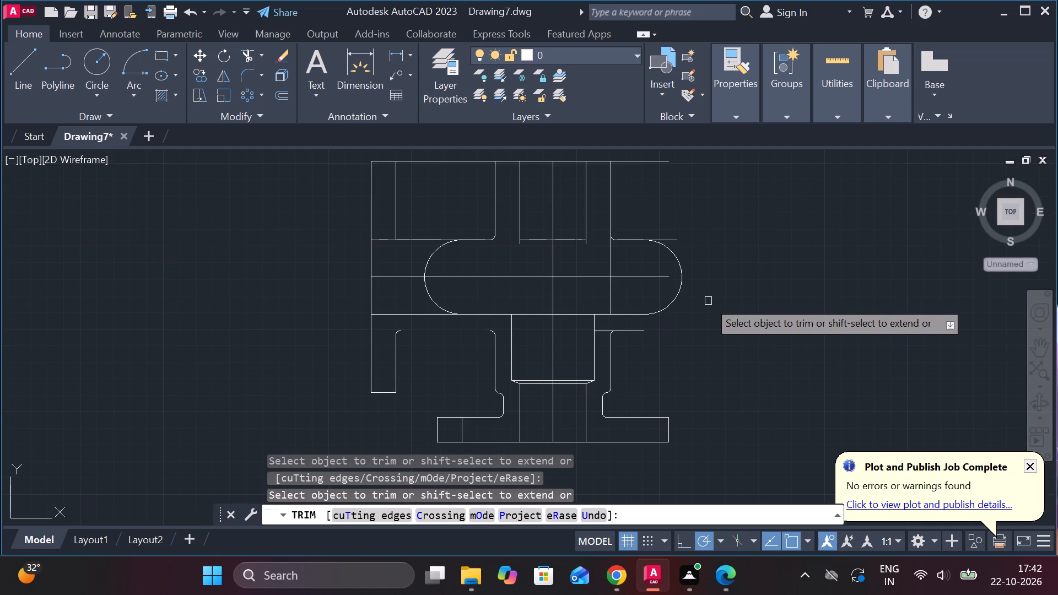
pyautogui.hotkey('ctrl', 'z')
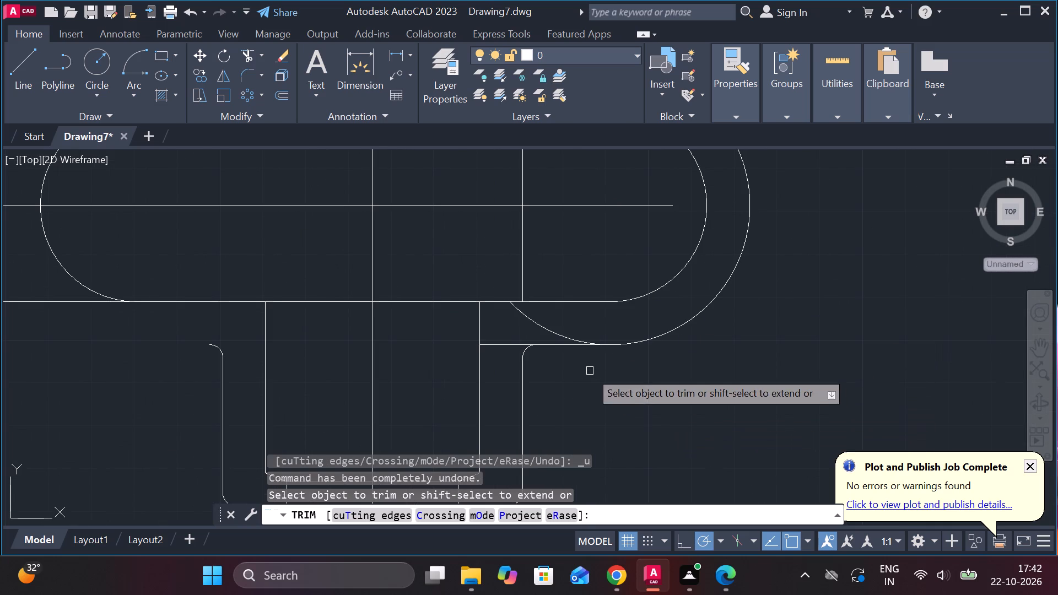
# Examine closely the junction between the horizontal line and the bottom of the outer arc.
pyautogui.scroll(4, 607, 336)
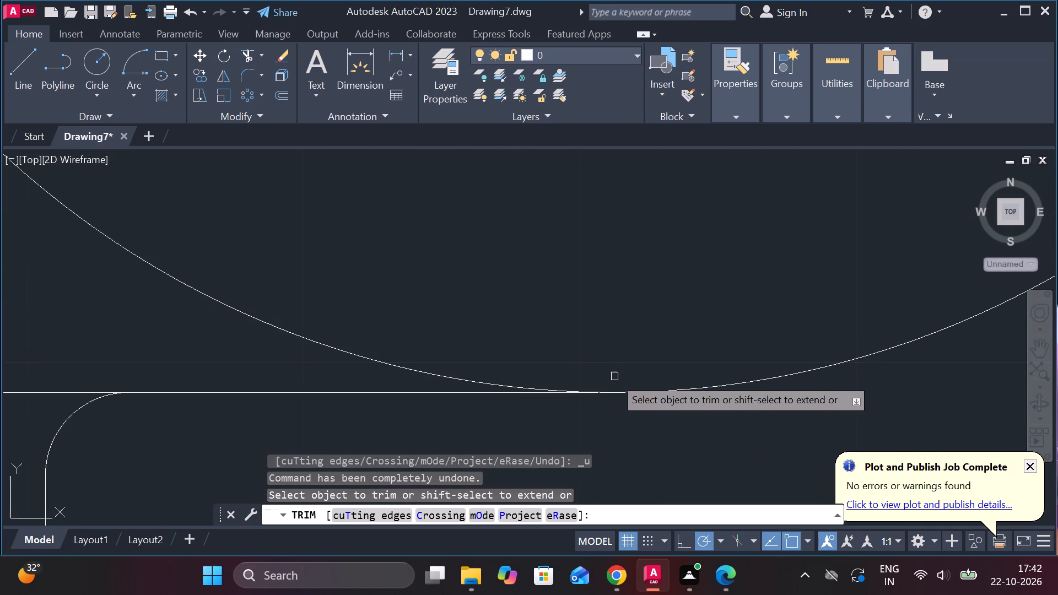
pyautogui.scroll(3, 612, 382)
pyautogui.scroll(4, 562, 434)
pyautogui.scroll(4, 484, 426)
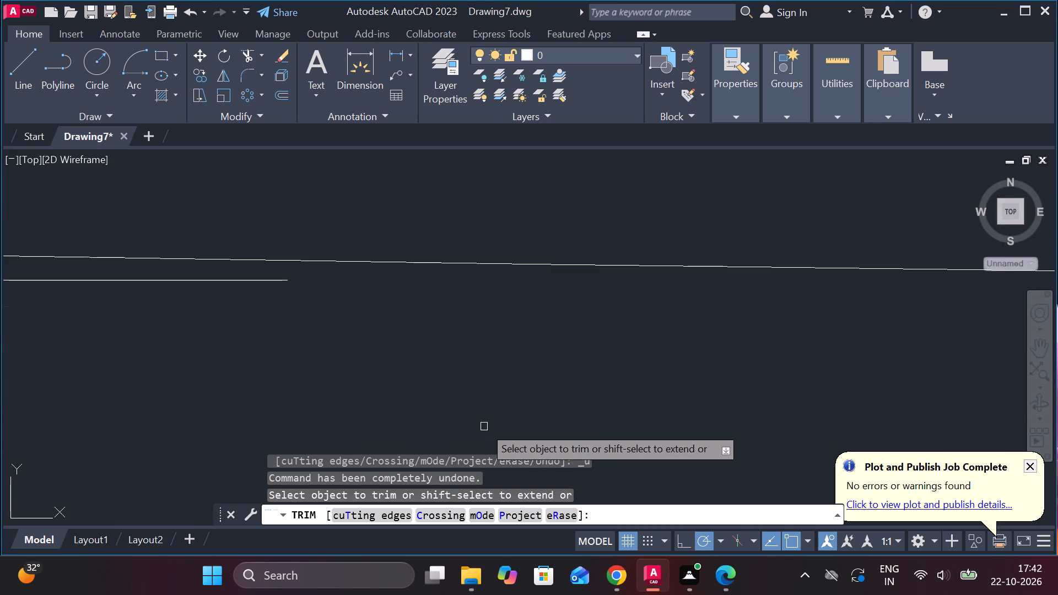
pyautogui.scroll(-7, 484, 426)
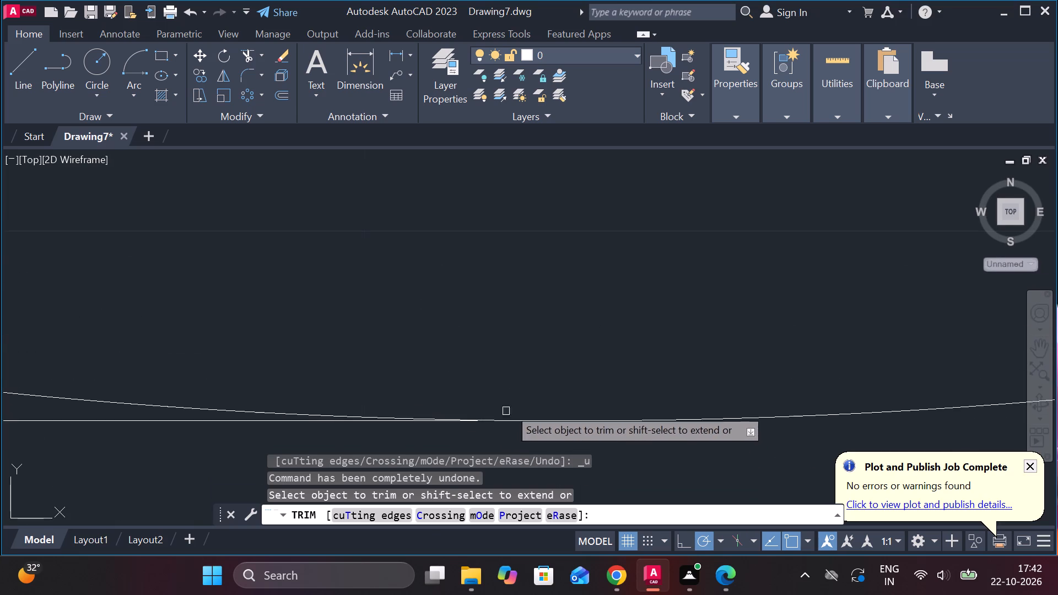
pyautogui.scroll(-6, 550, 356)
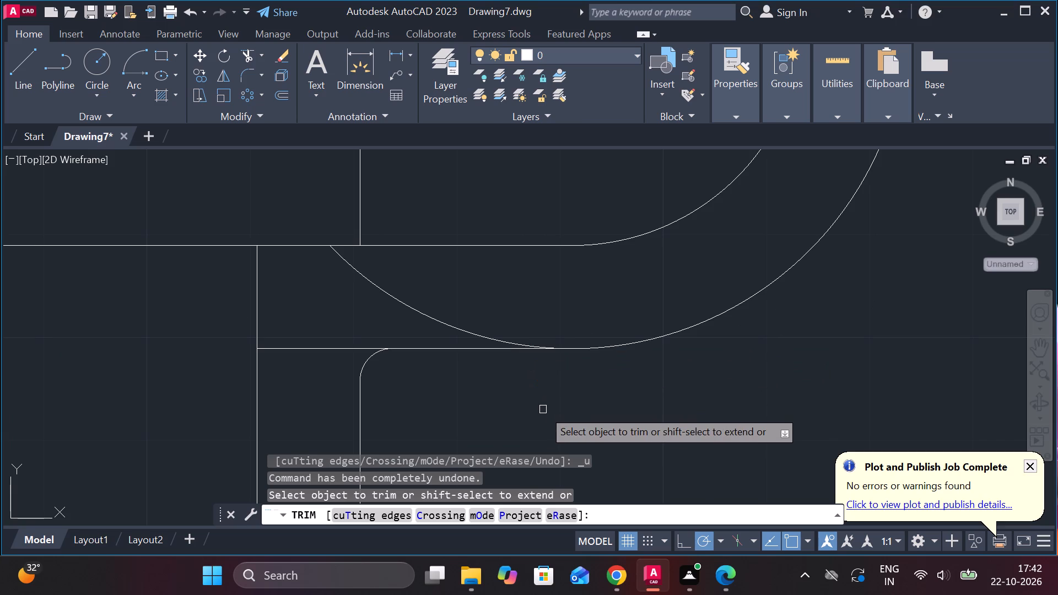
pyautogui.press('Escape')
# Extend the outer end of the horizontal line toward the bottom of the outer arc.
pyautogui.write('ex')
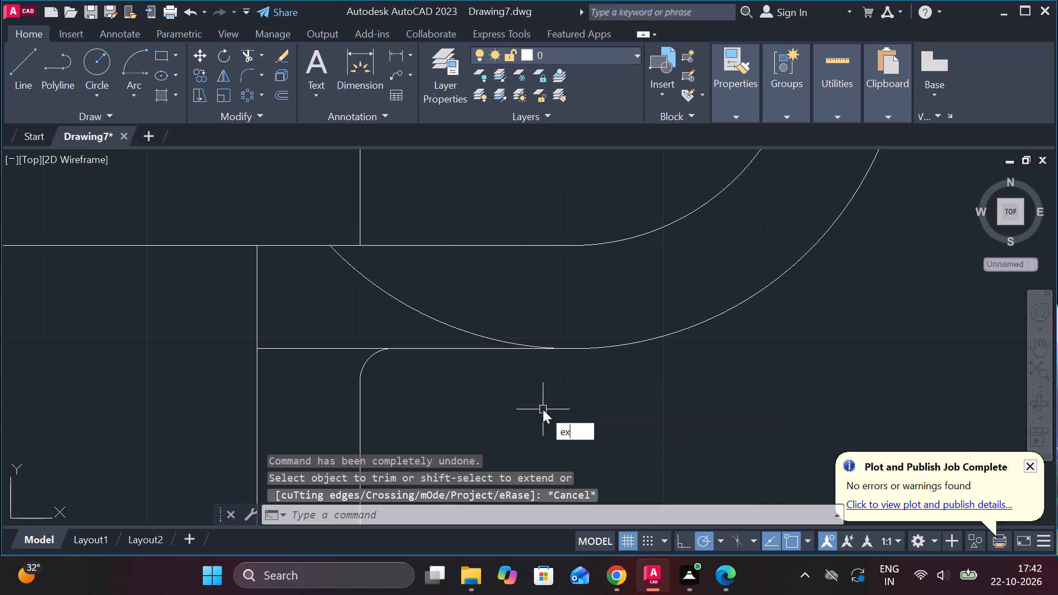
pyautogui.press('Return')
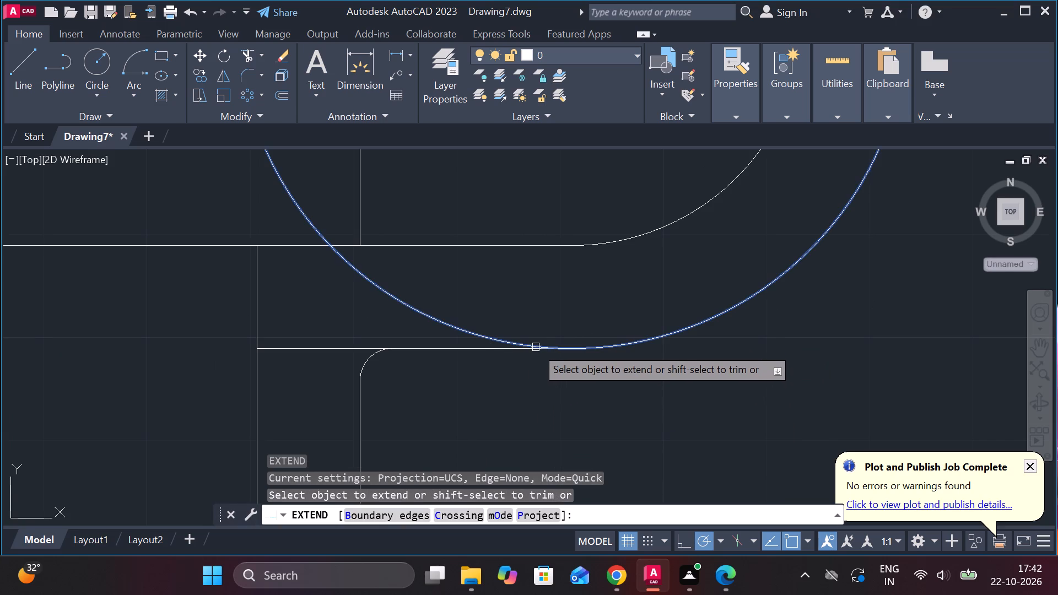
pyautogui.click(517, 350)
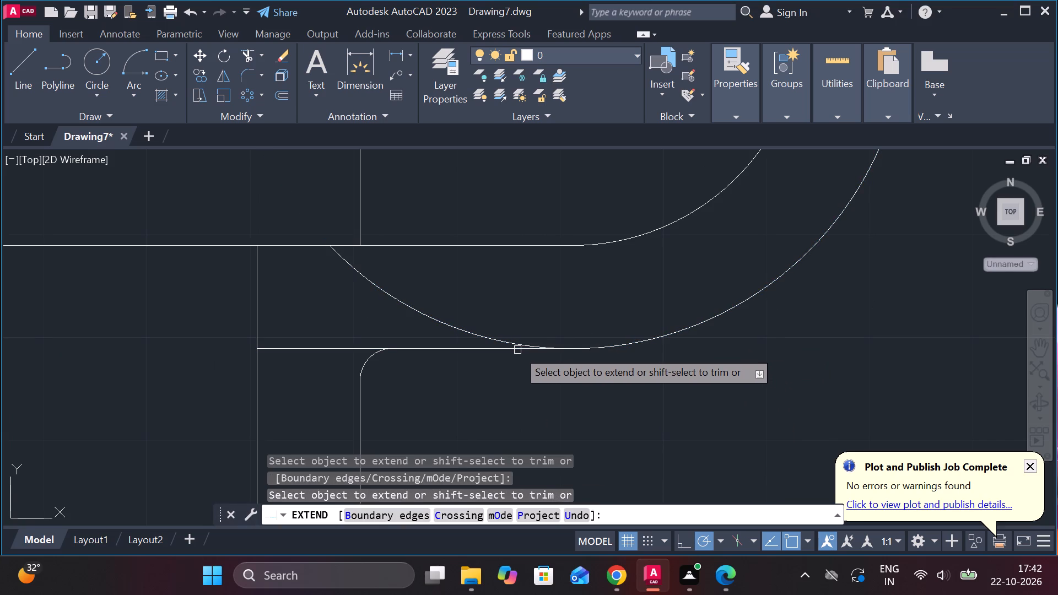
pyautogui.scroll(8, 551, 352)
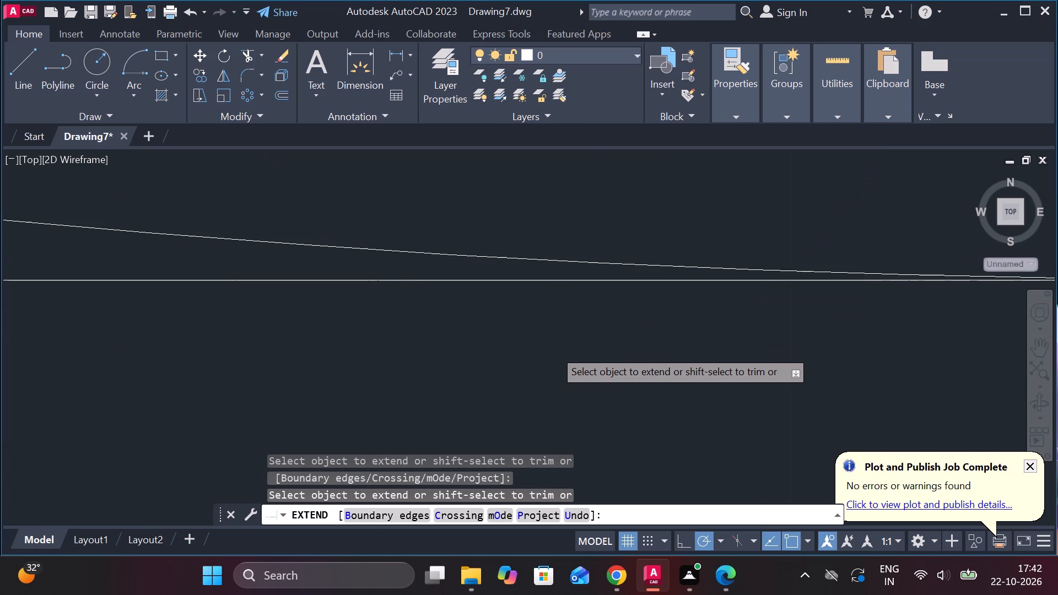
# Trim the outer arc's surplus lower end back to where it meets the horizontal line.
pyautogui.scroll(-3, 723, 324)
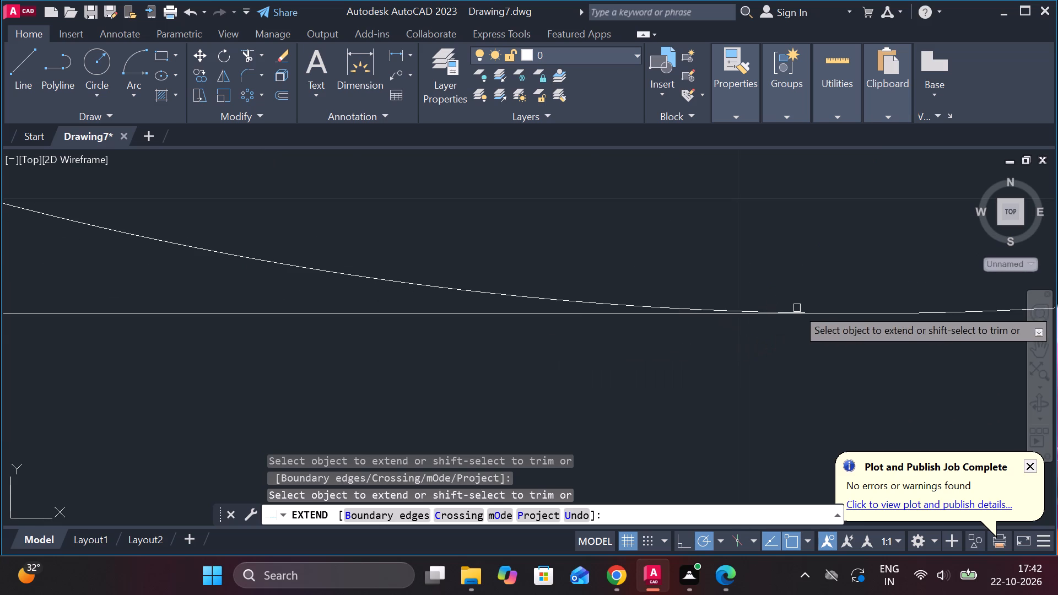
pyautogui.scroll(4, 797, 314)
pyautogui.scroll(-4, 797, 314)
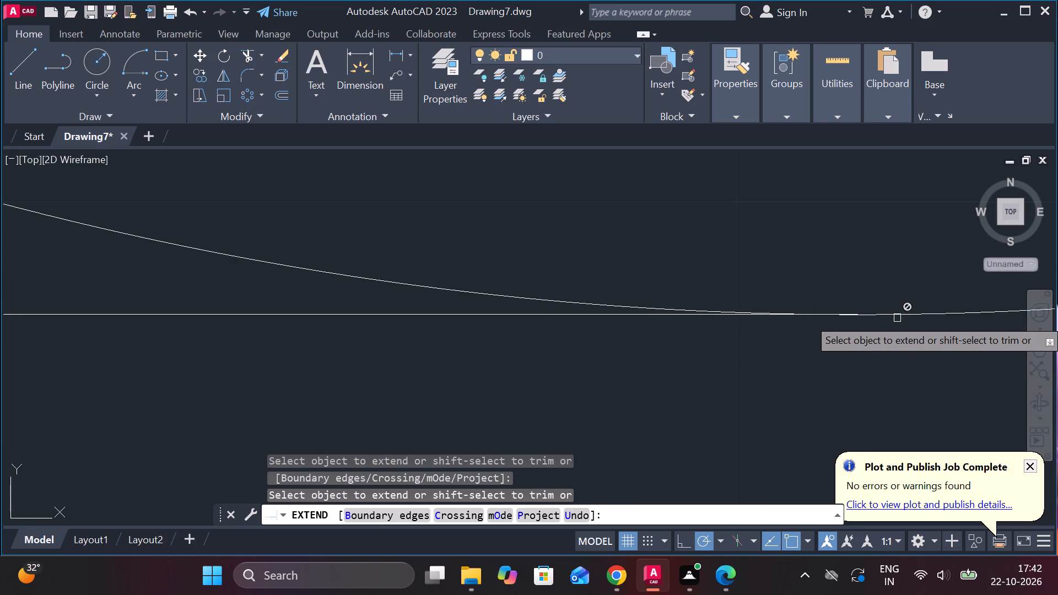
pyautogui.scroll(4, 879, 318)
pyautogui.scroll(-7, 879, 318)
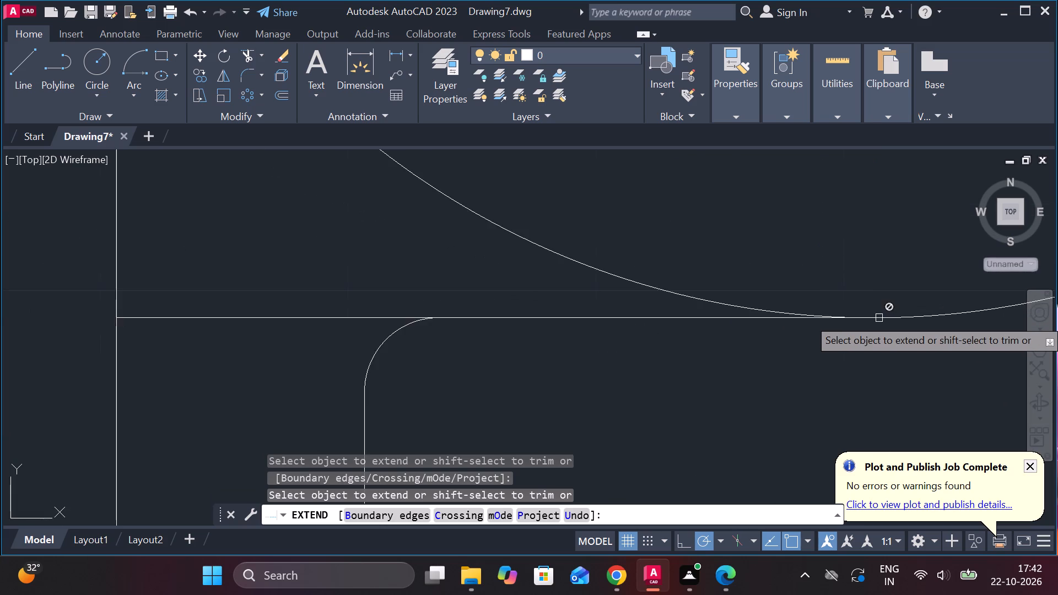
pyautogui.scroll(-5, 879, 318)
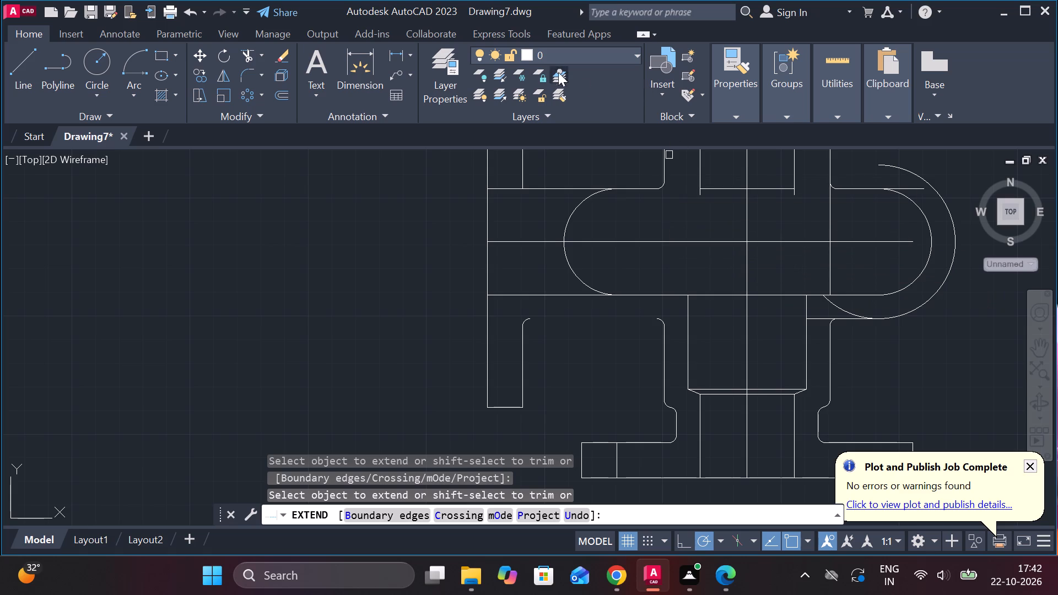
pyautogui.click(246, 56)
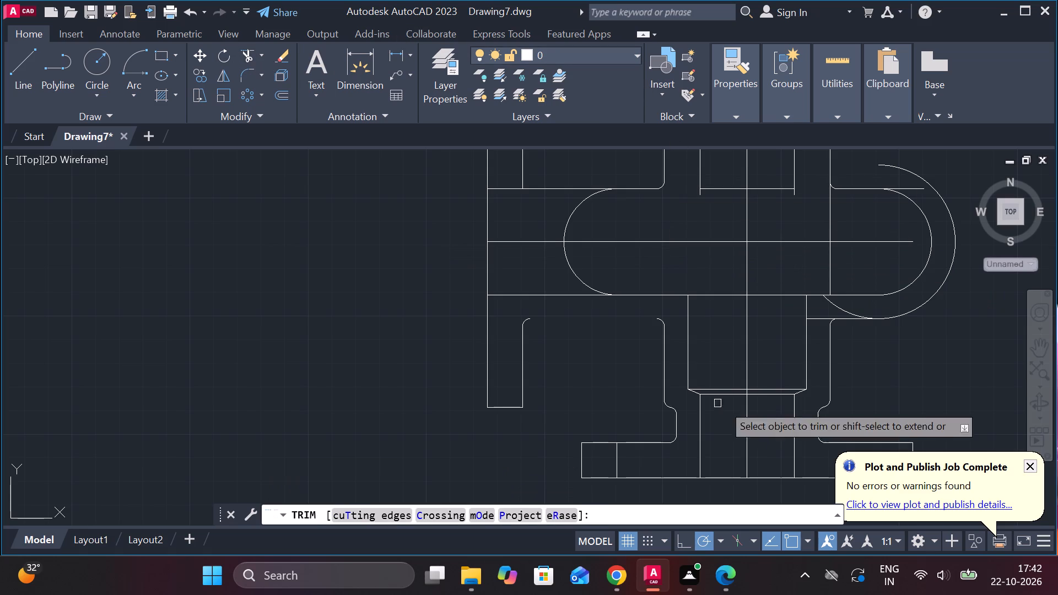
pyautogui.click(844, 309)
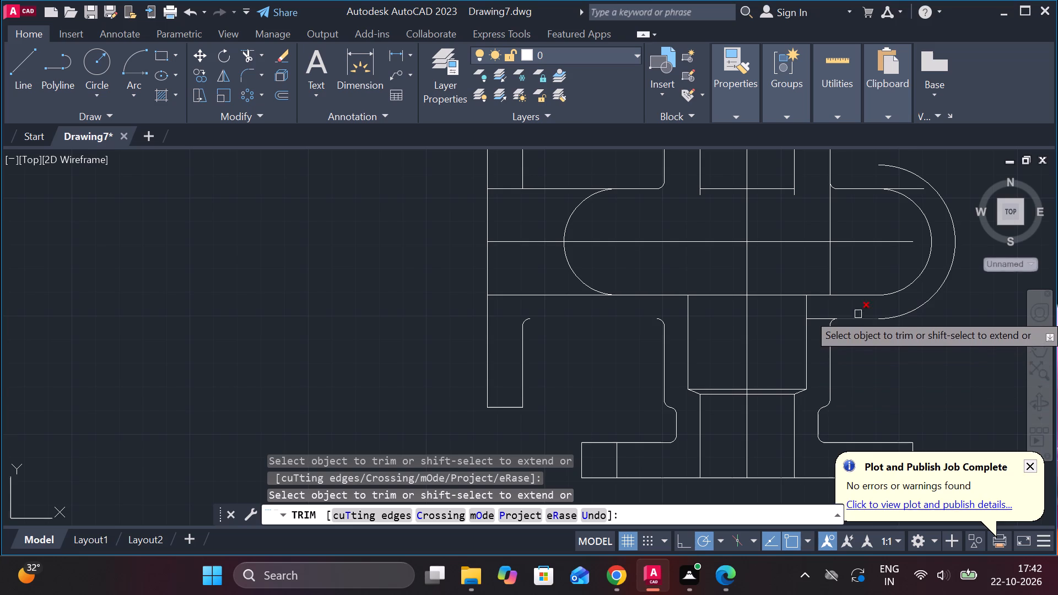
pyautogui.scroll(-2, 867, 232)
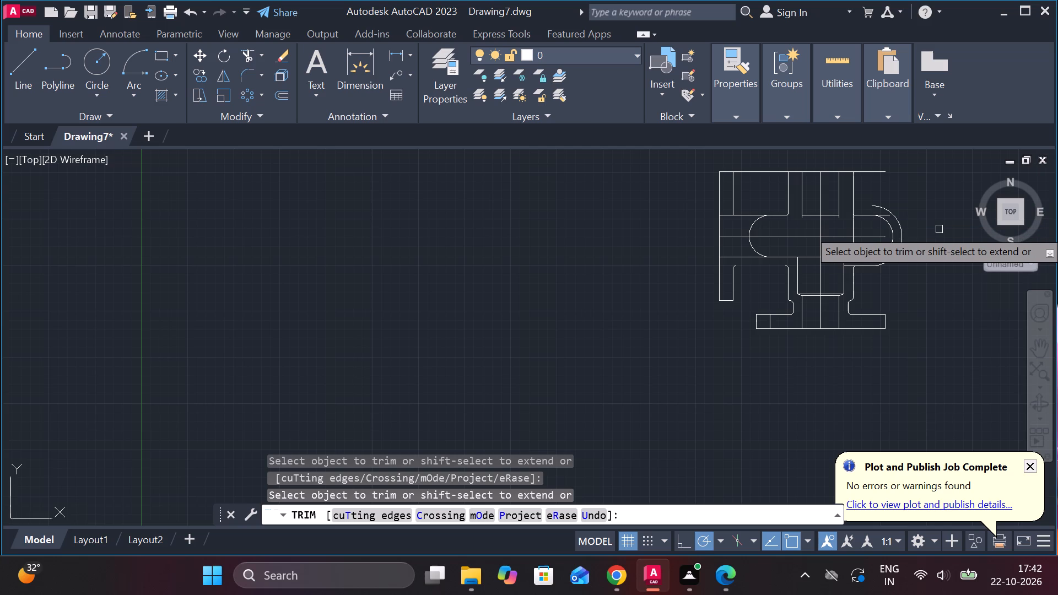
pyautogui.press('Escape')
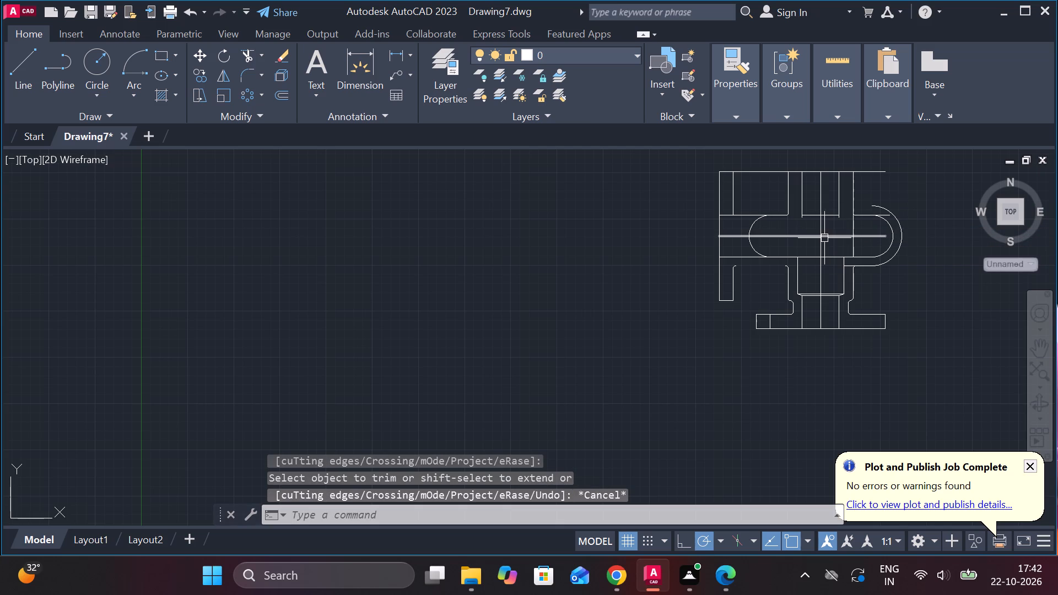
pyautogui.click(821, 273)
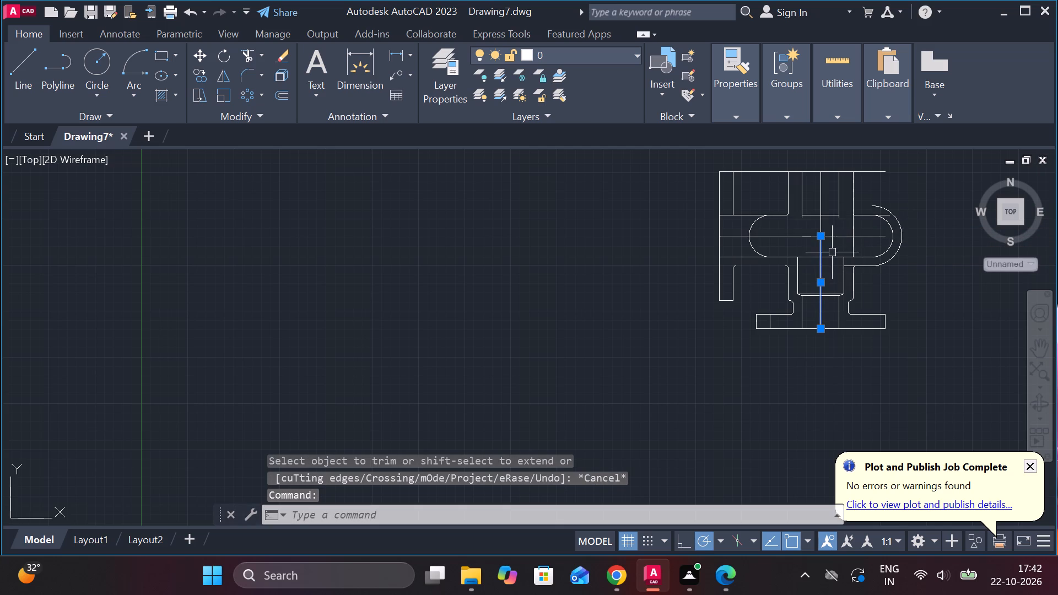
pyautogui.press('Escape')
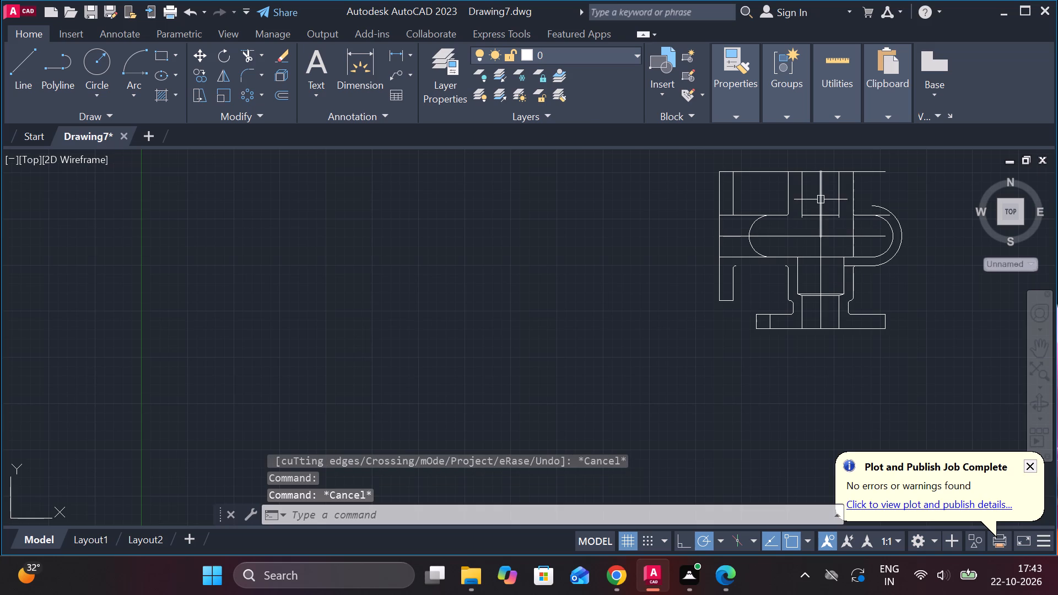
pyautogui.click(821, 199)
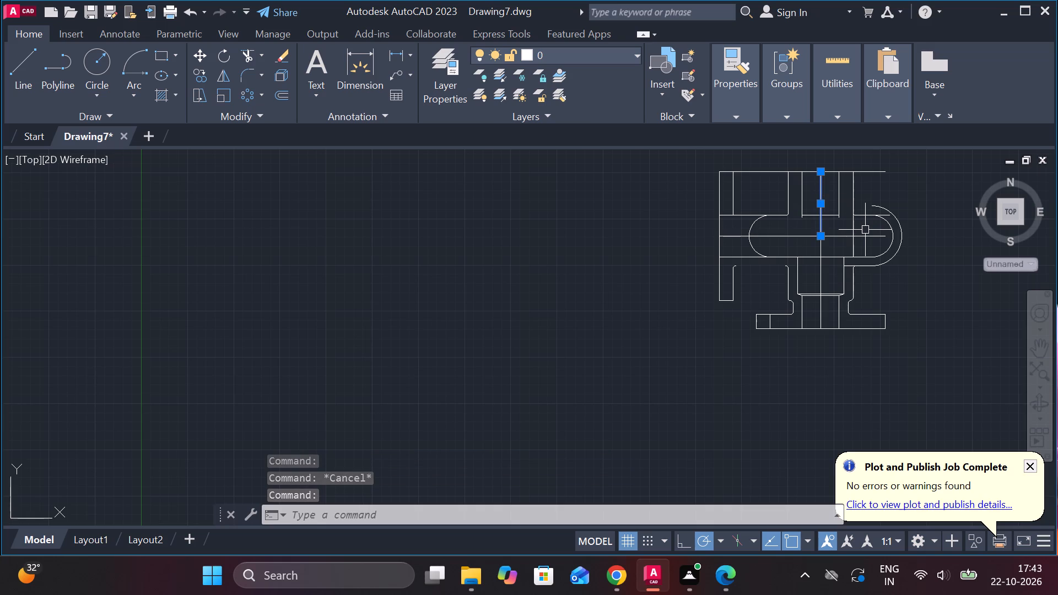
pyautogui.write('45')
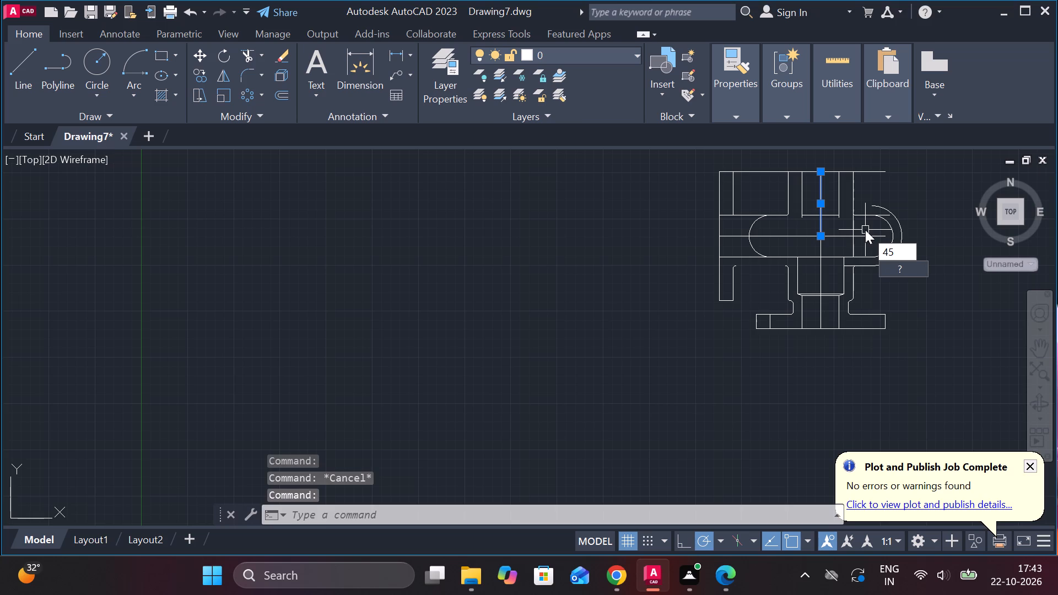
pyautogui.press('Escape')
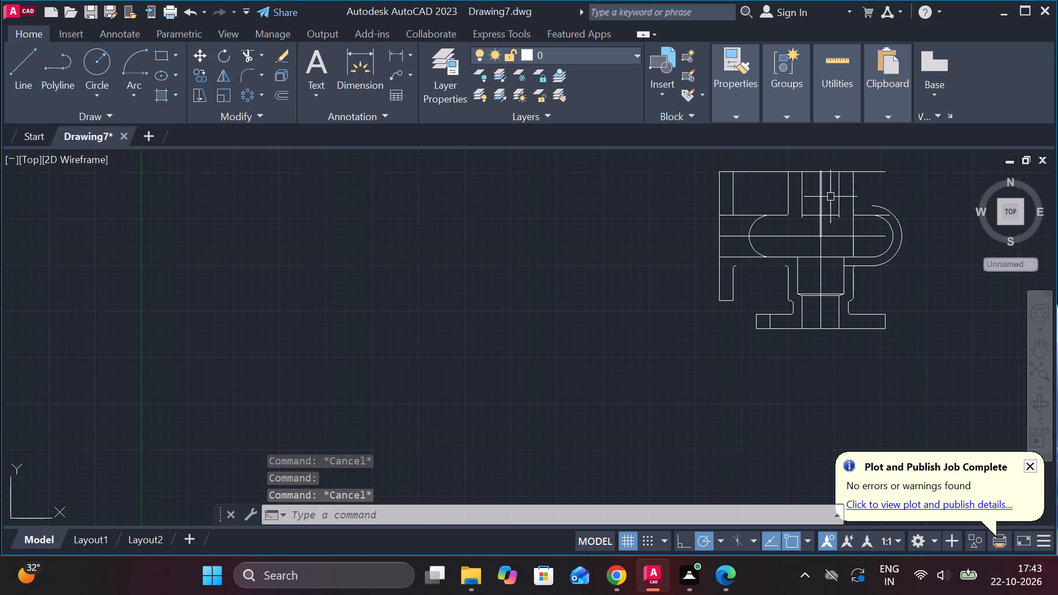
# Copy the upper half of the vertical centre line 45 to the right.
pyautogui.click(822, 199)
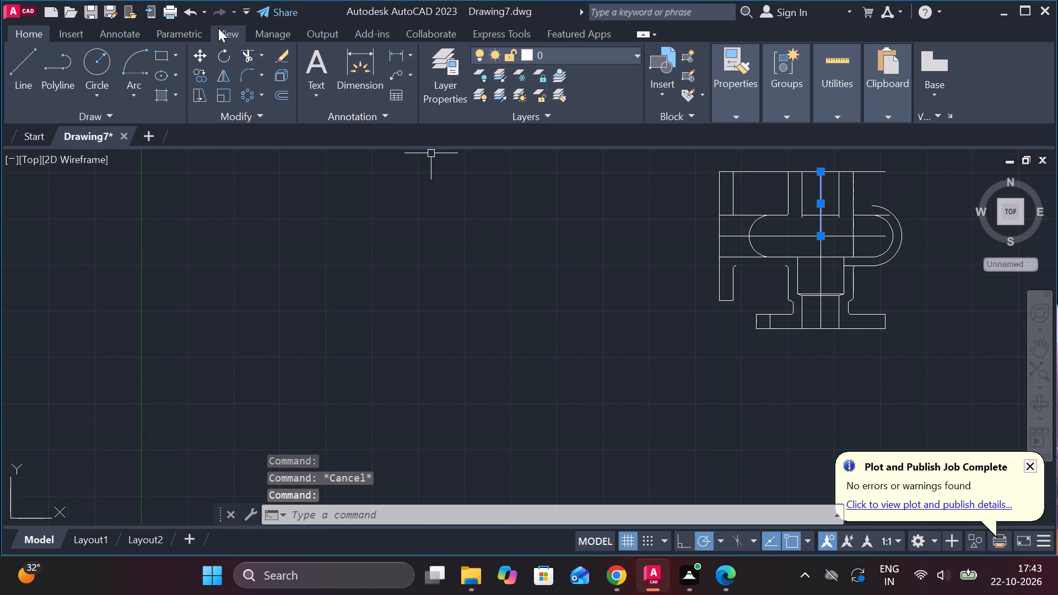
pyautogui.click(203, 78)
pyautogui.click(818, 203)
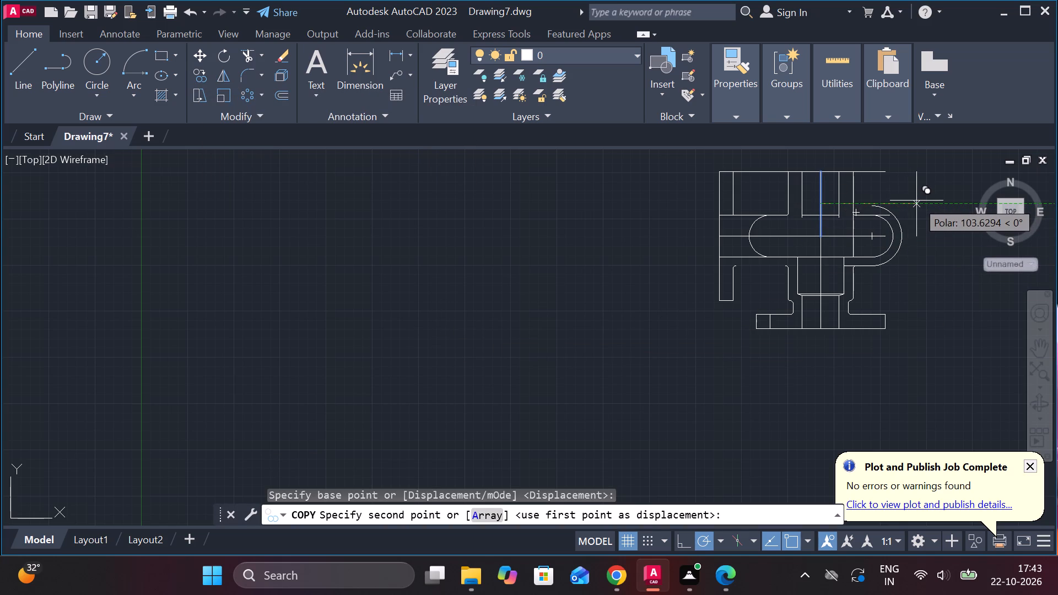
pyautogui.write('45')
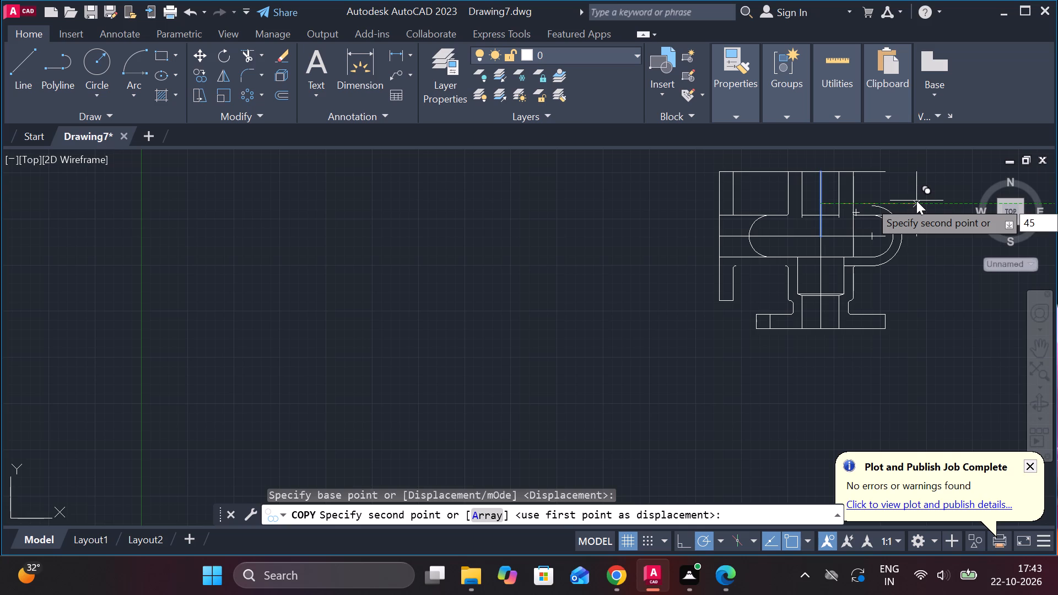
pyautogui.press('Return')
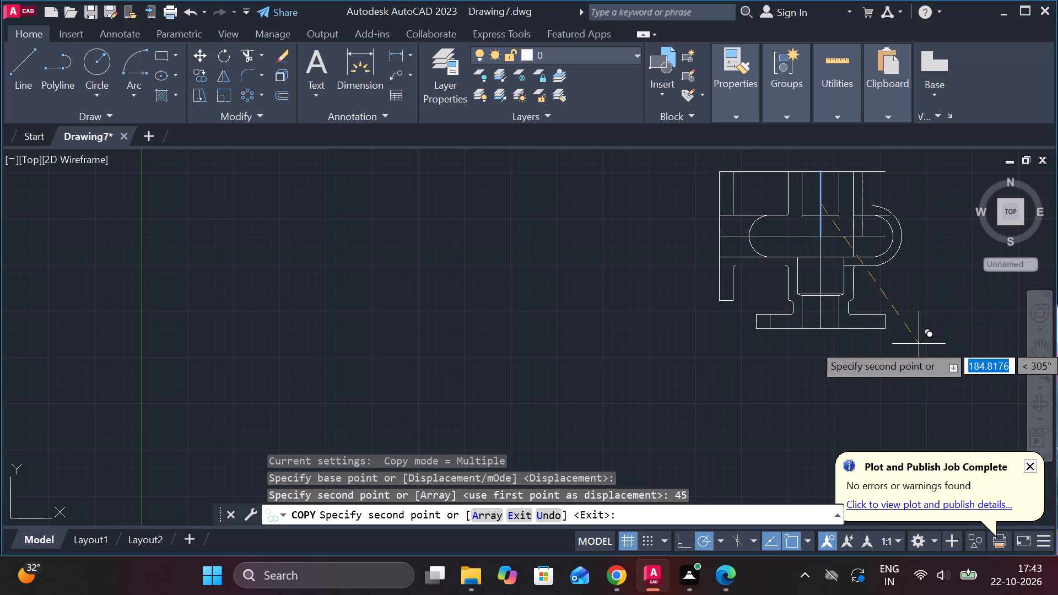
pyautogui.press('Escape')
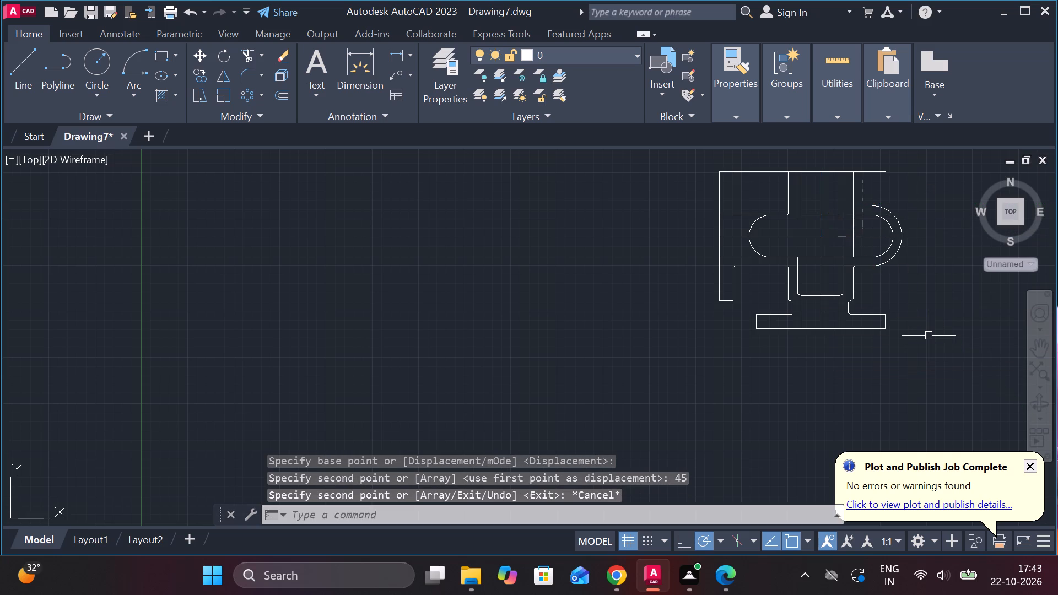
# Copy the upper half of the vertical centre line 45 to the left.
pyautogui.click(822, 193)
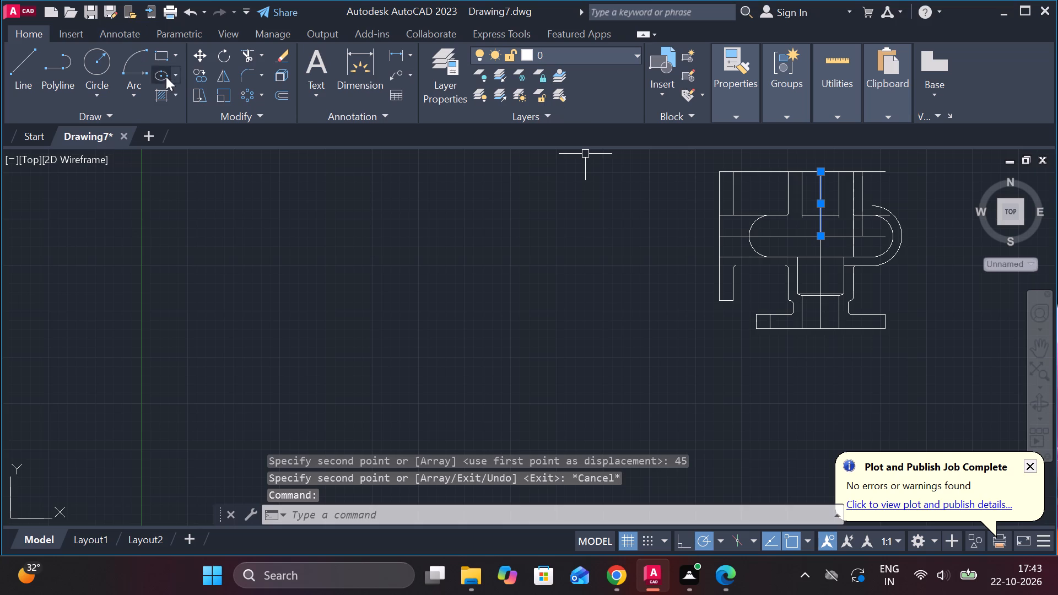
pyautogui.click(203, 75)
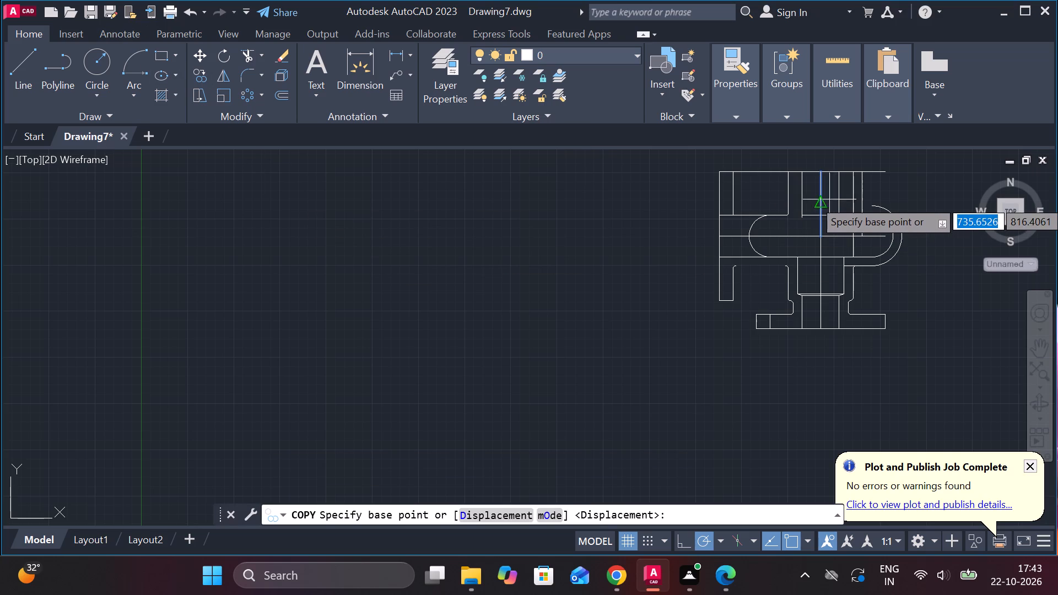
pyautogui.click(821, 197)
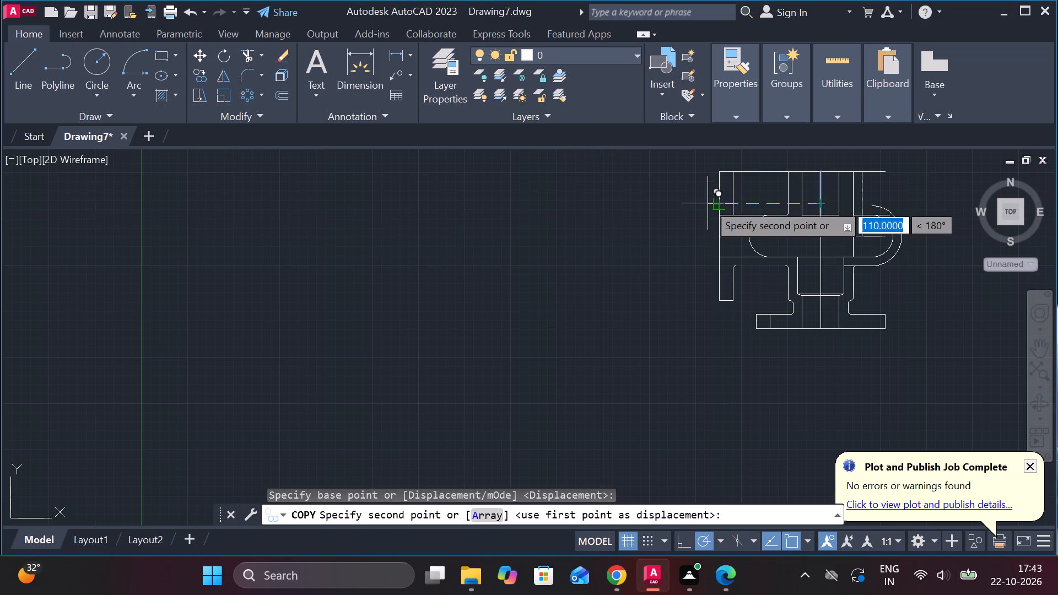
pyautogui.write('45')
pyautogui.press('Return')
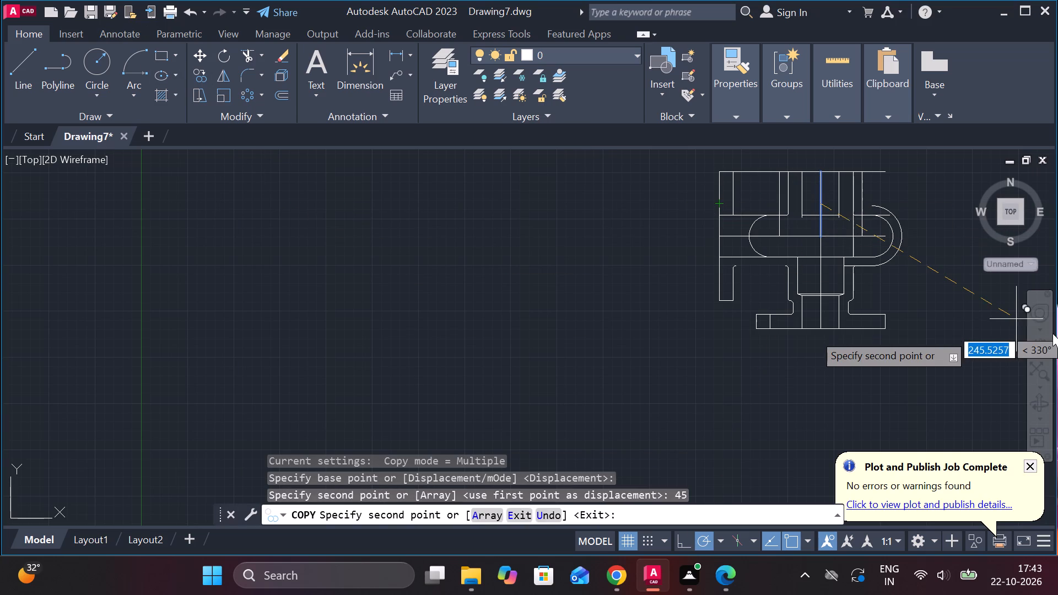
pyautogui.press('Escape')
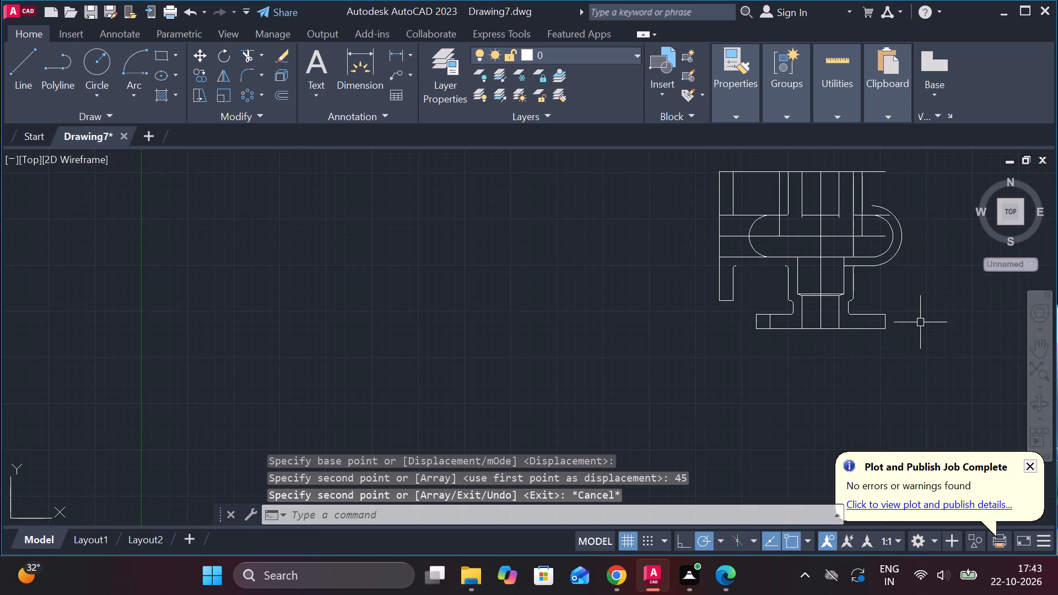
# Extend the outer arc's upper end past the right copied line to the right vertical side of the upper neck.
pyautogui.write('ex')
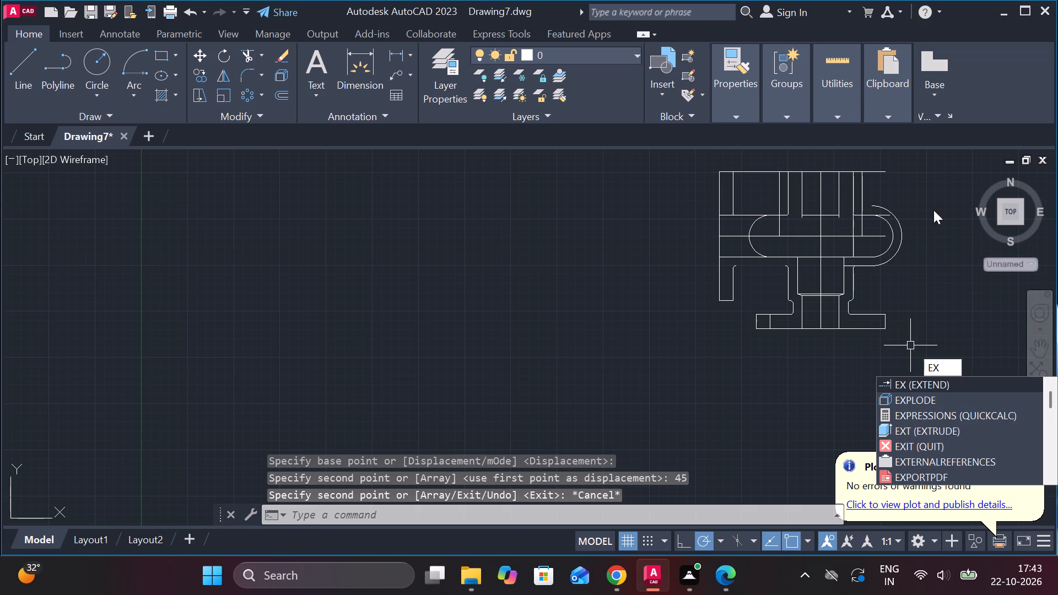
pyautogui.press('Return')
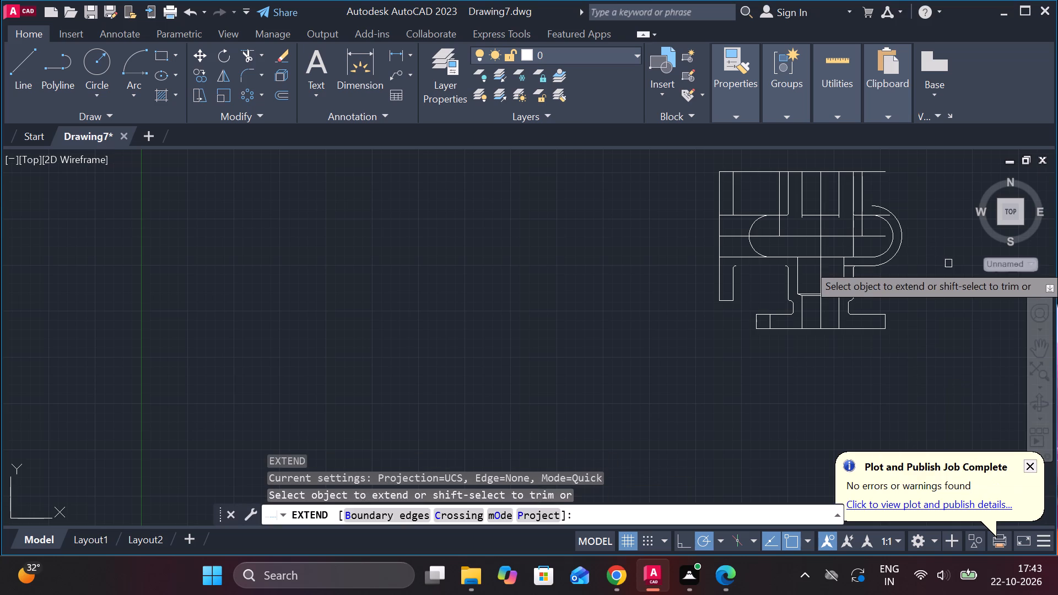
pyautogui.click(895, 214)
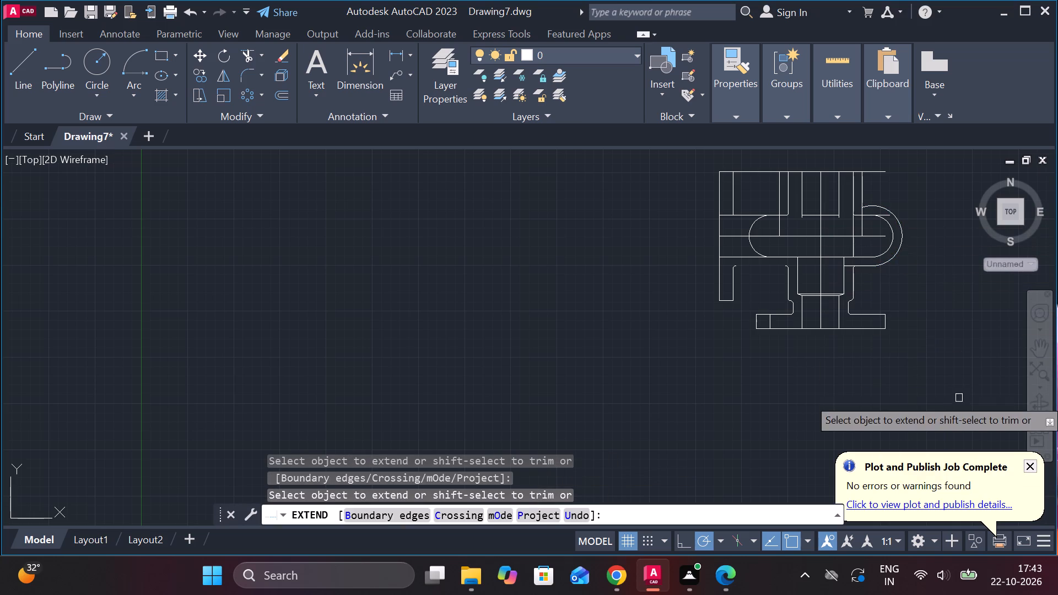
pyautogui.scroll(1, 885, 213)
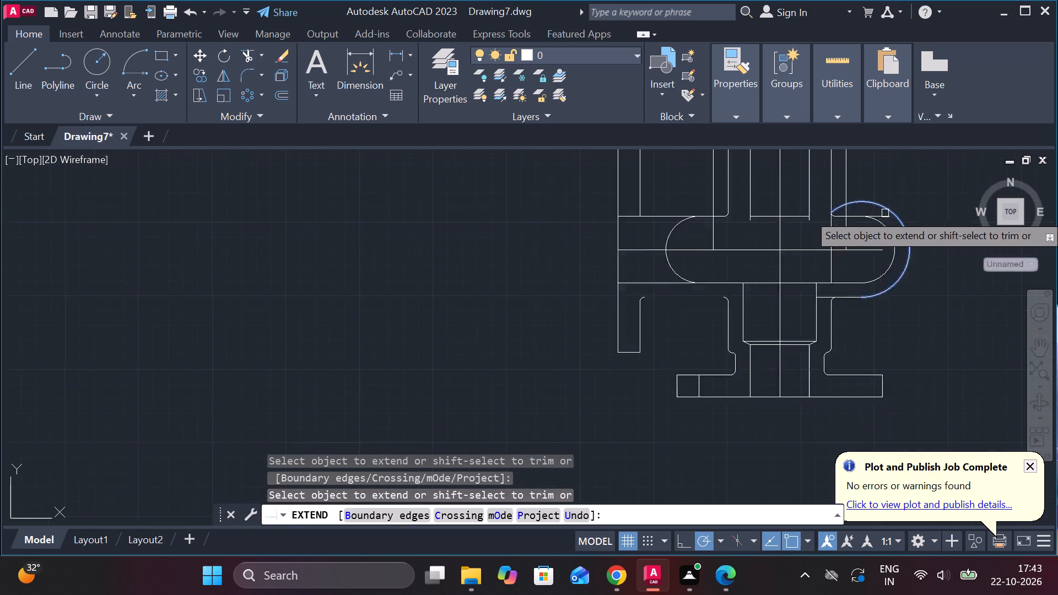
pyautogui.scroll(2, 885, 213)
pyautogui.scroll(-1, 885, 213)
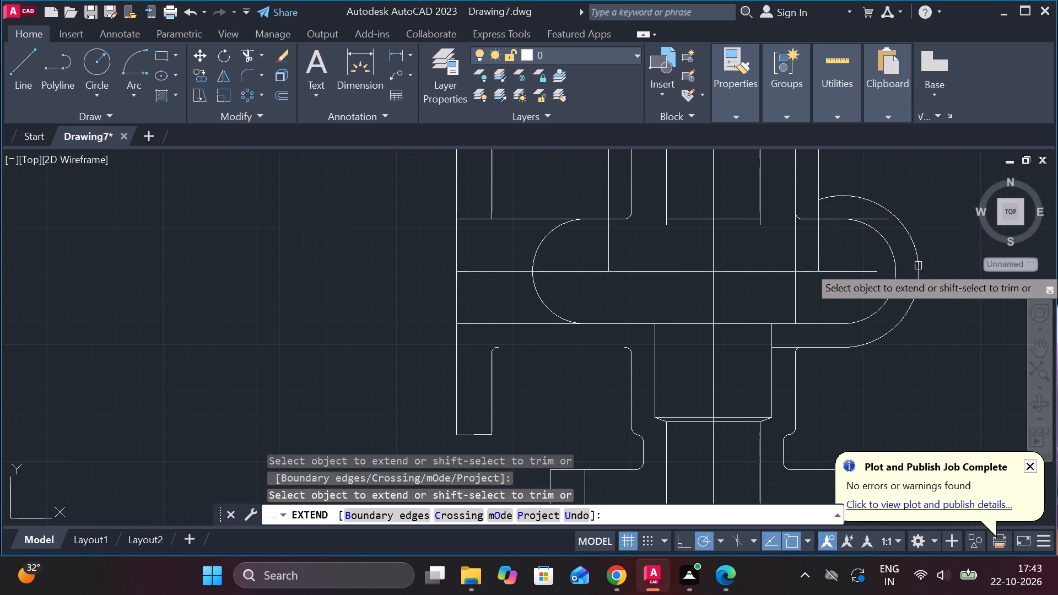
pyautogui.click(856, 196)
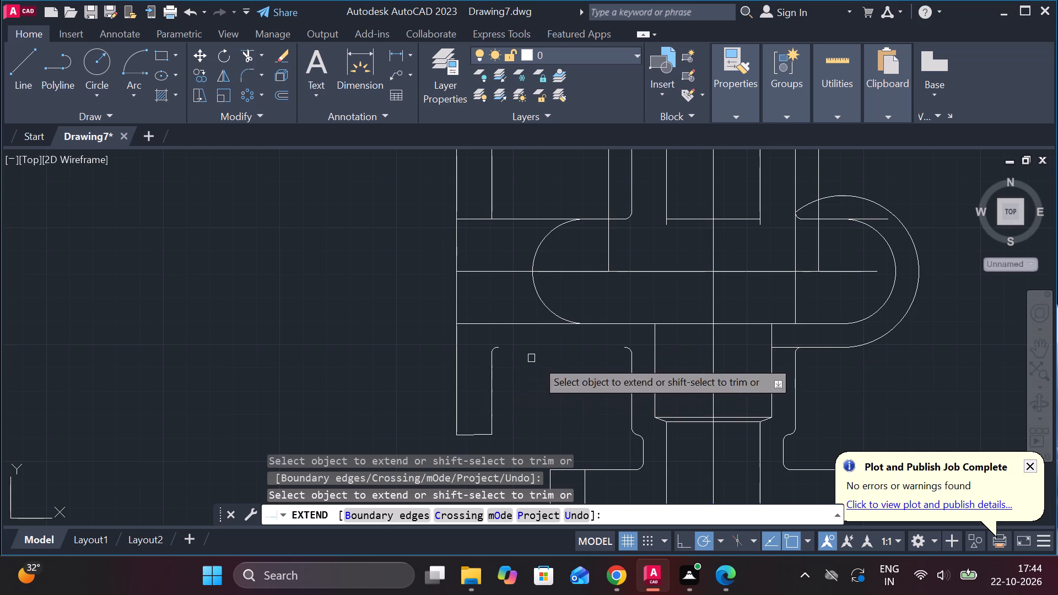
# Extend the horizontal line below the slot across the central bore to the fillet of the left flange leg.
pyautogui.click(785, 349)
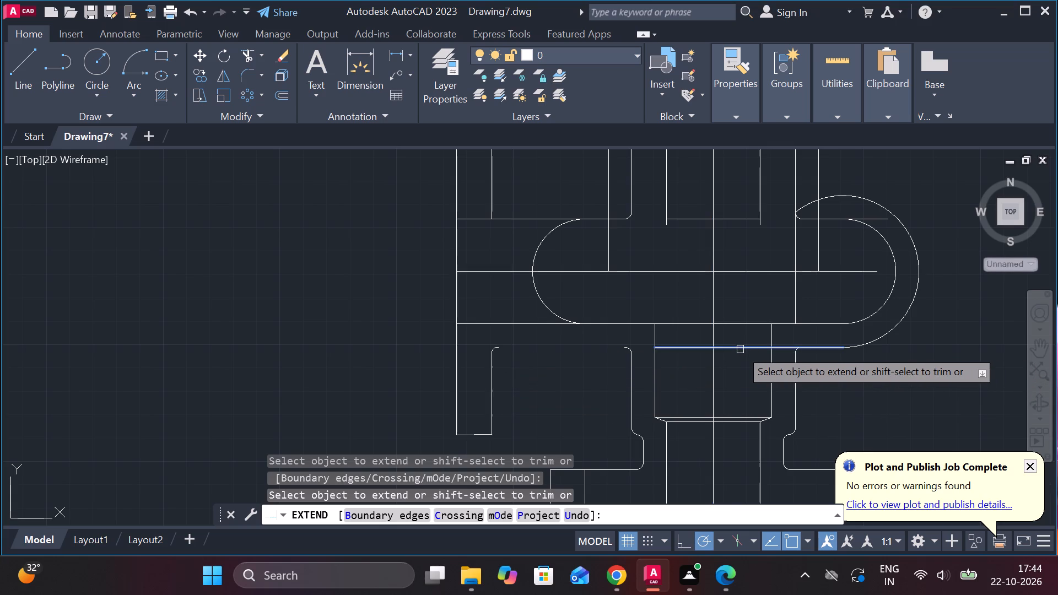
pyautogui.click(740, 349)
pyautogui.click(692, 348)
pyautogui.click(670, 348)
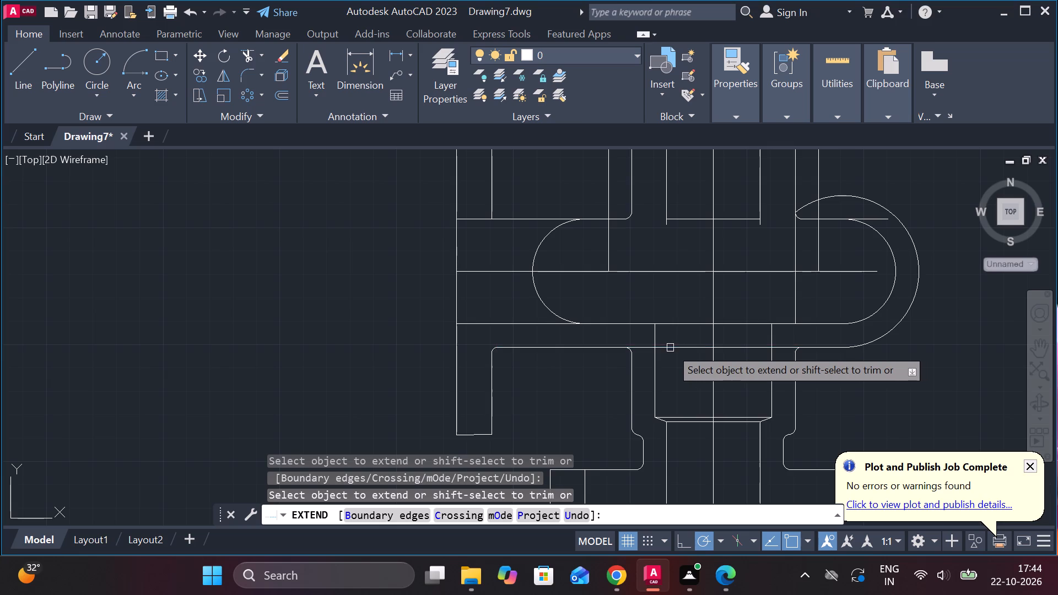
pyautogui.scroll(-2, 722, 354)
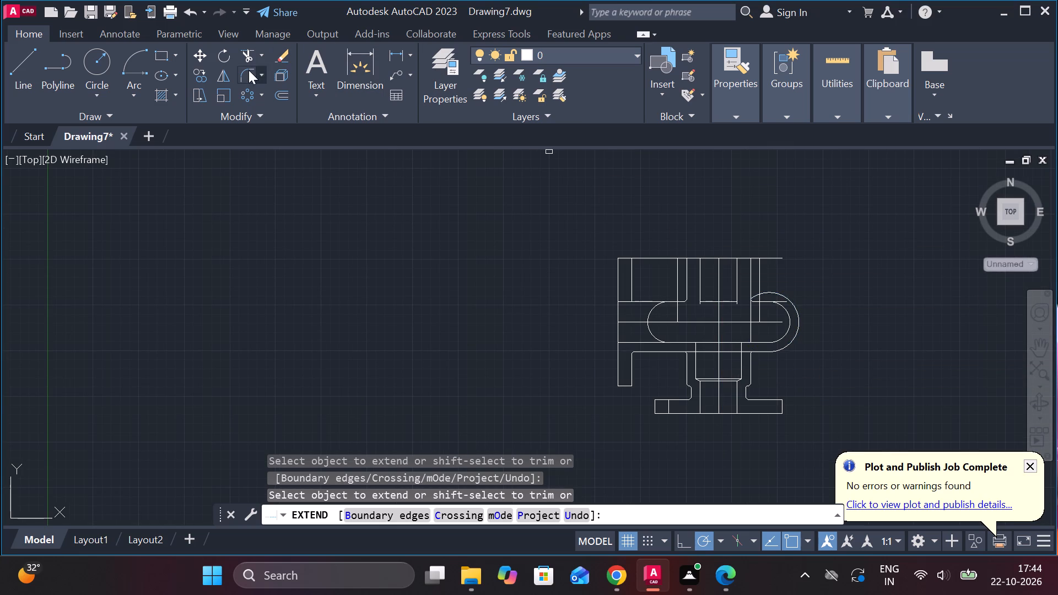
pyautogui.press('Escape')
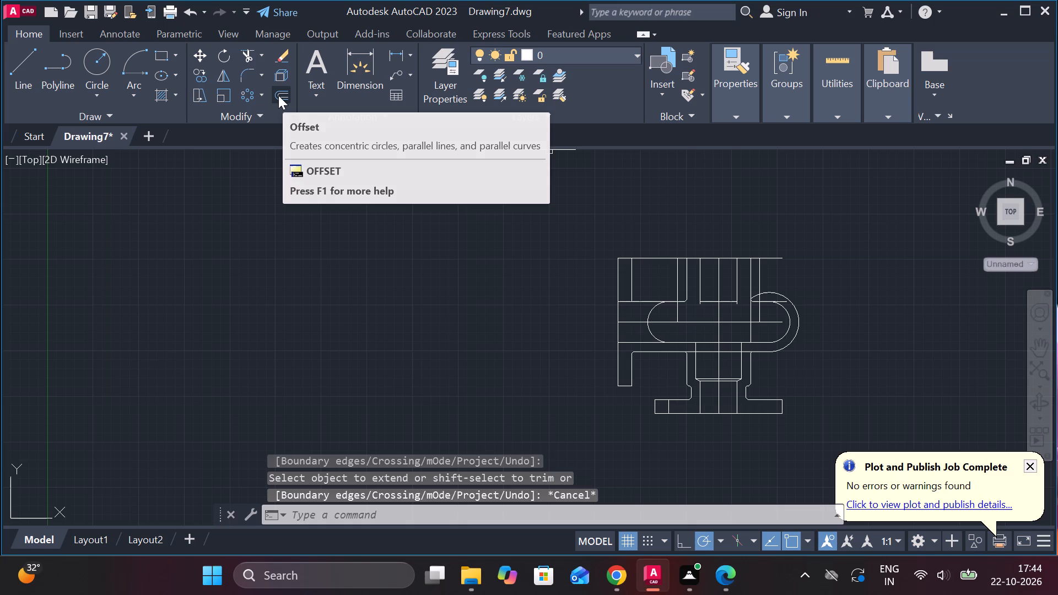
pyautogui.press('Escape')
pyautogui.press('Escape')
pyautogui.press('Escape')
pyautogui.press('Escape')
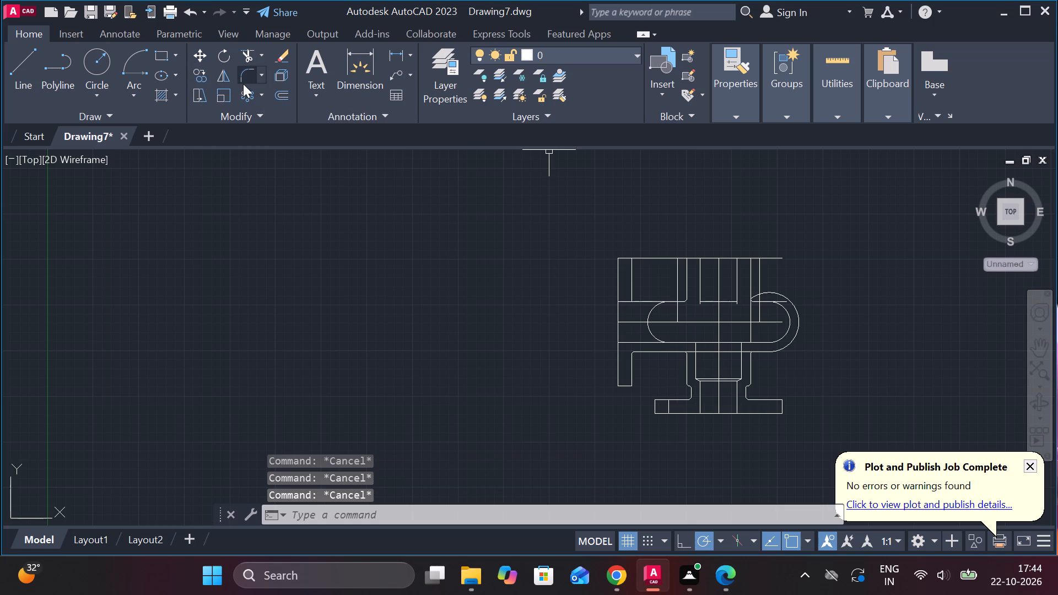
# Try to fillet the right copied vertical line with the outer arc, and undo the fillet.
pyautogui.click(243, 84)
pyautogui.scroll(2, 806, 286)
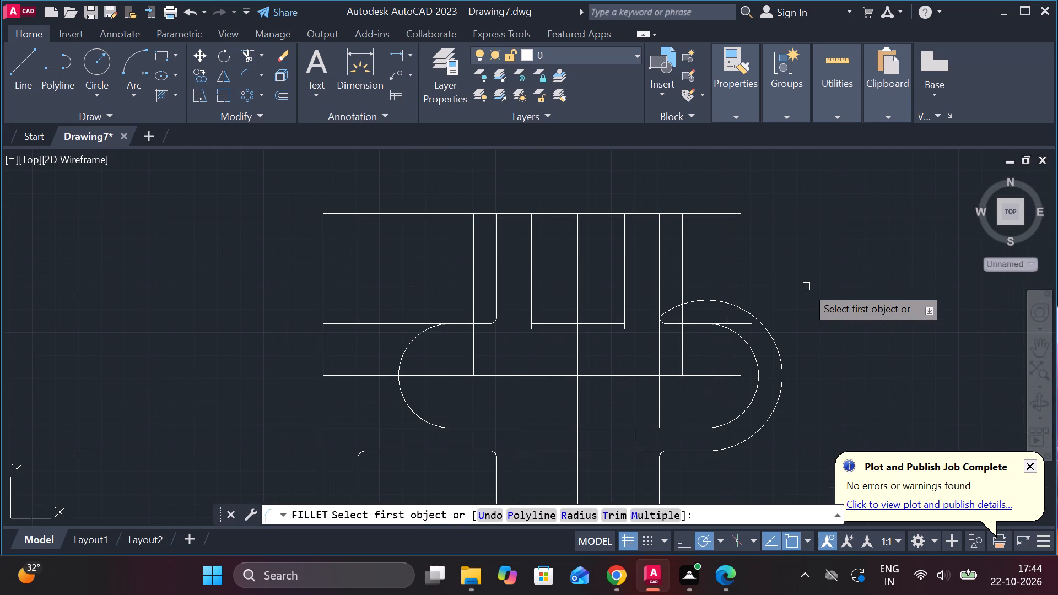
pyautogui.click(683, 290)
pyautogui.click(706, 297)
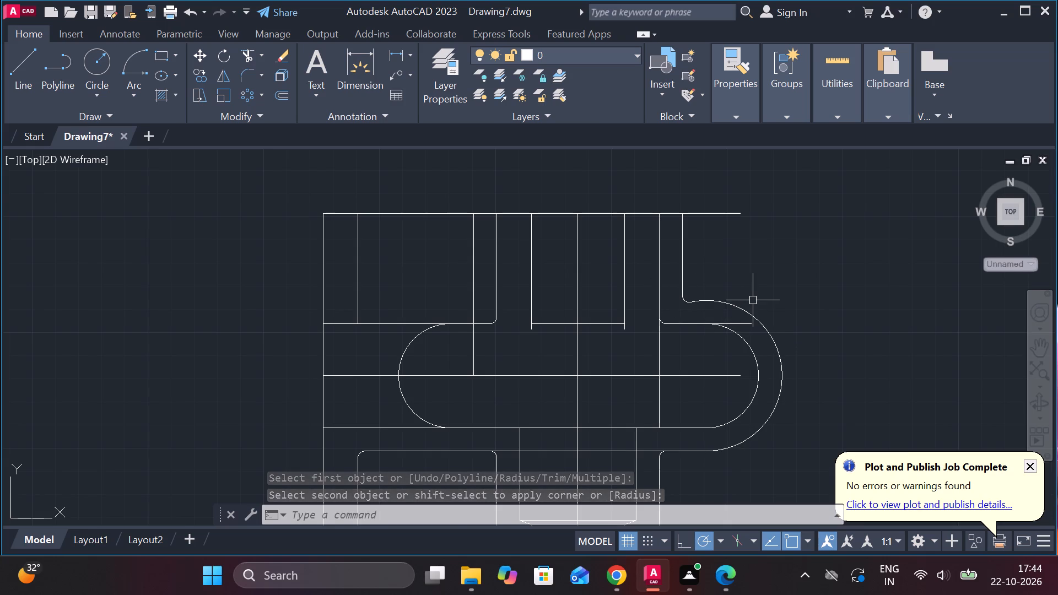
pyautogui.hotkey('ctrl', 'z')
# Extend the short horizontal line between the upper bore lines both ways to the neck fillets along the slot's top edge.
pyautogui.scroll(1, 774, 312)
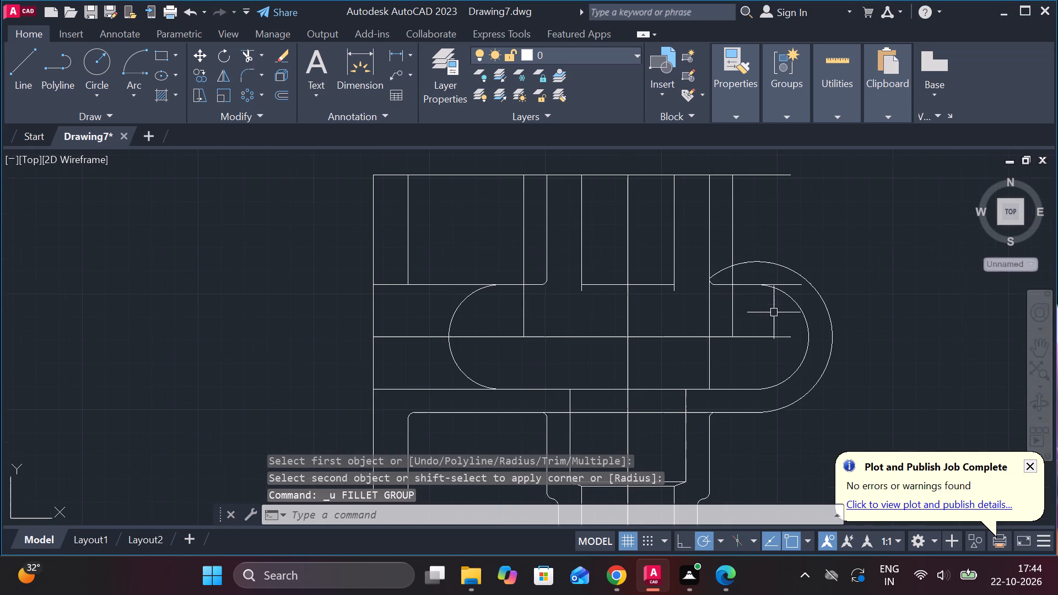
pyautogui.scroll(2, 774, 312)
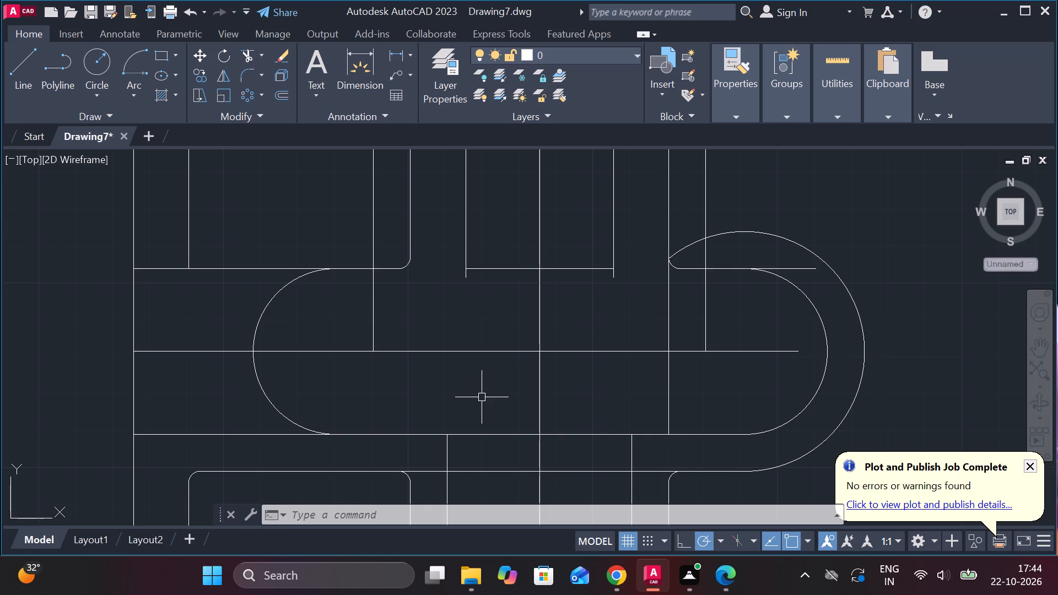
pyautogui.write('ex')
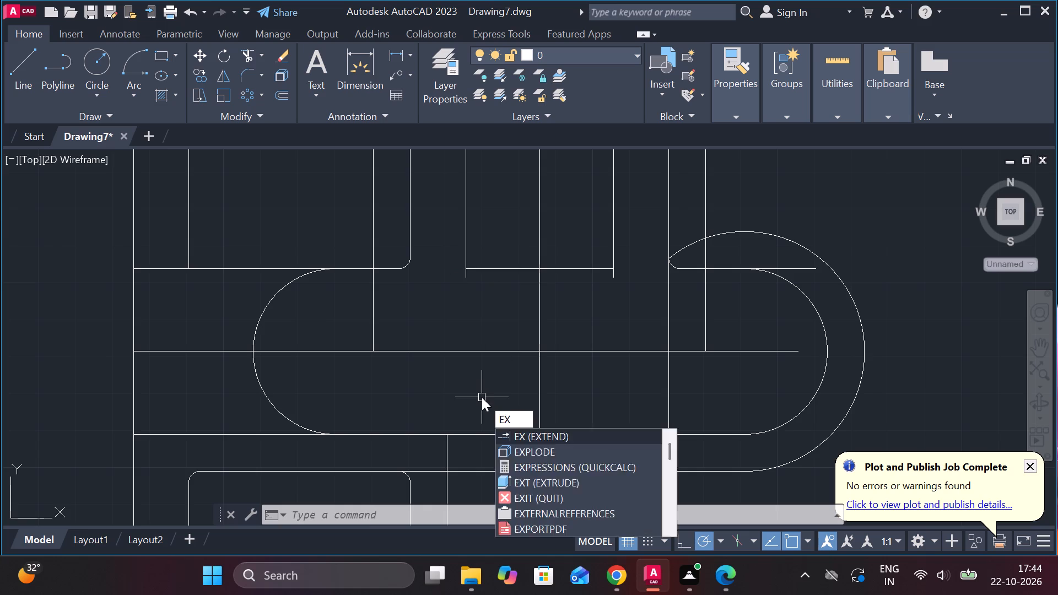
pyautogui.press('Return')
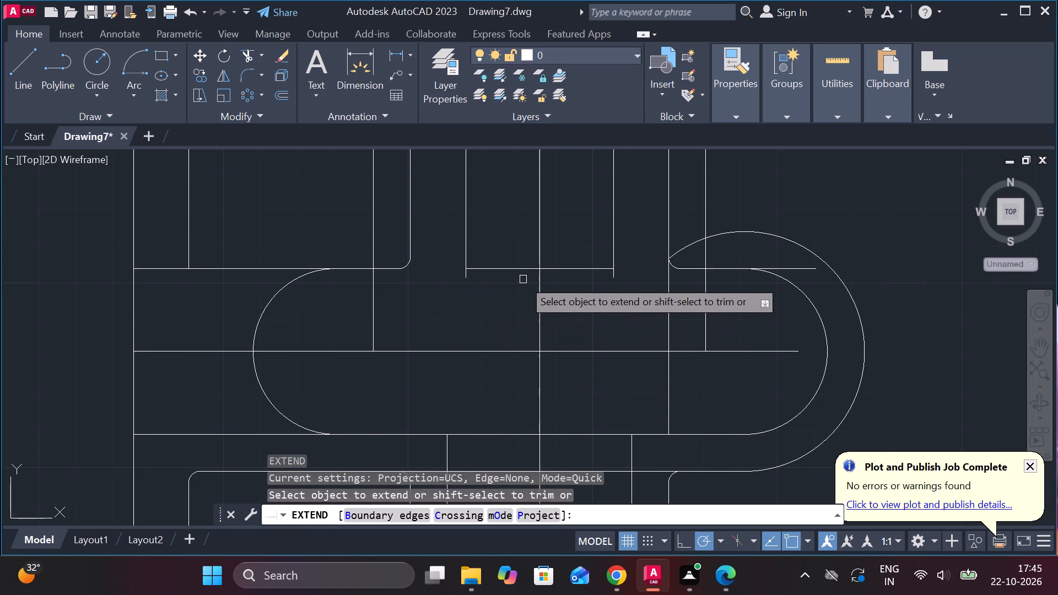
pyautogui.click(522, 271)
pyautogui.click(574, 271)
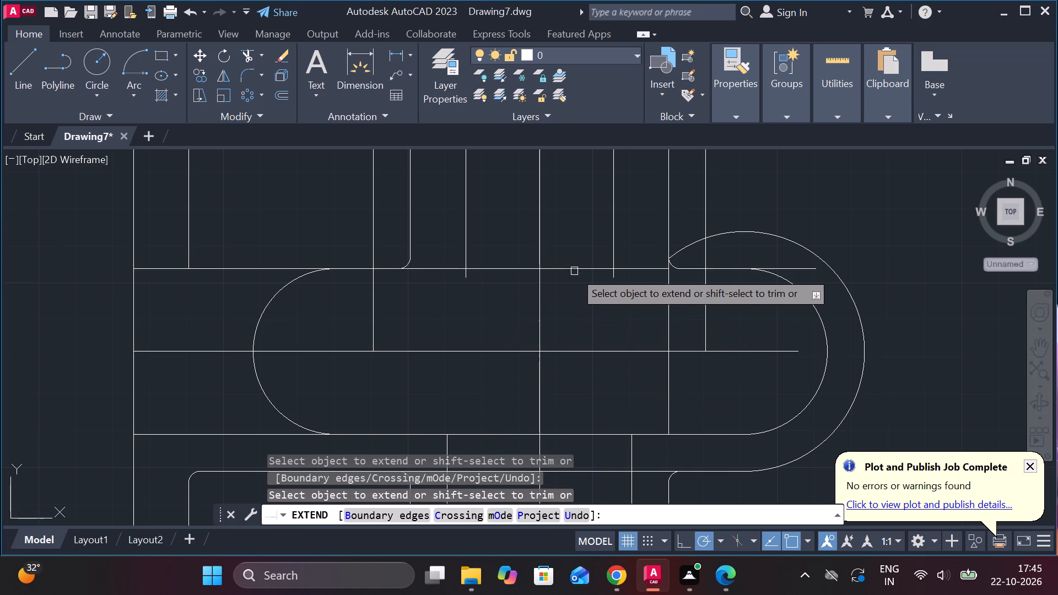
pyautogui.click(641, 266)
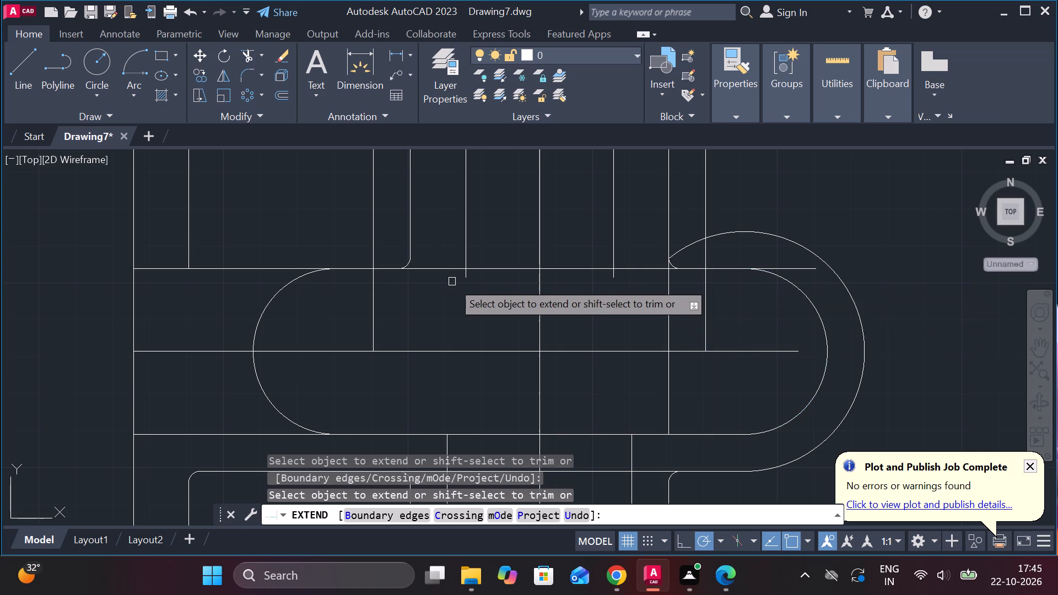
pyautogui.press('Escape')
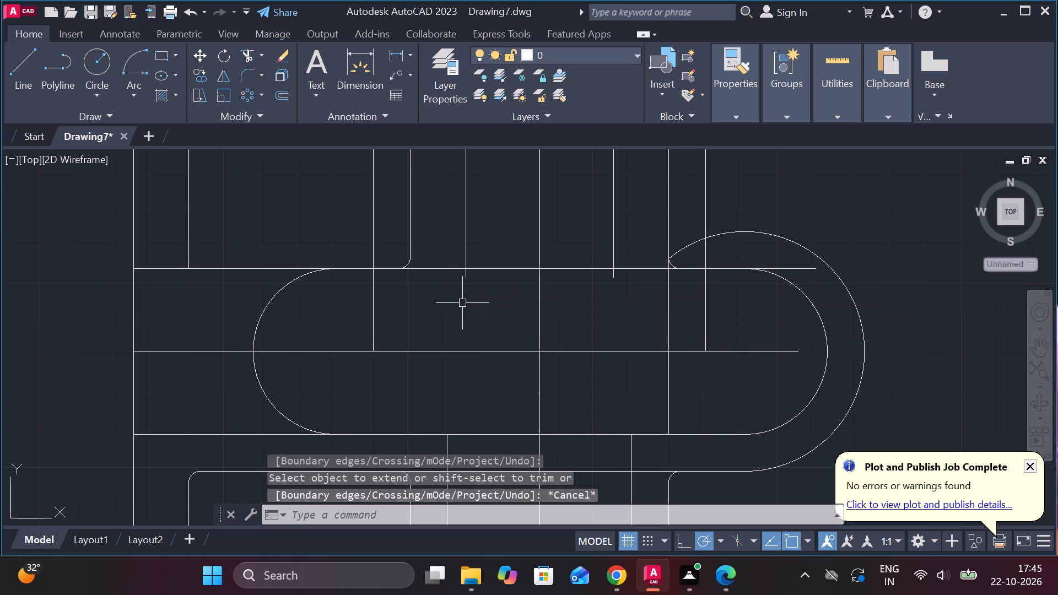
# Copy the three collinear horizontal lines along the slot's top edge 10 upwards.
pyautogui.click(512, 266)
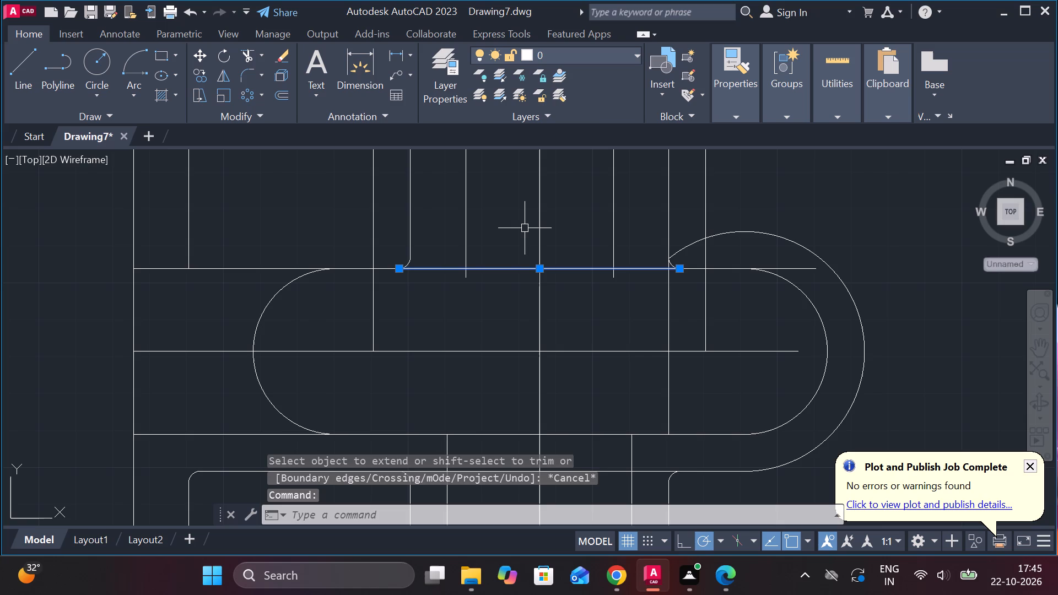
pyautogui.click(364, 270)
pyautogui.click(730, 268)
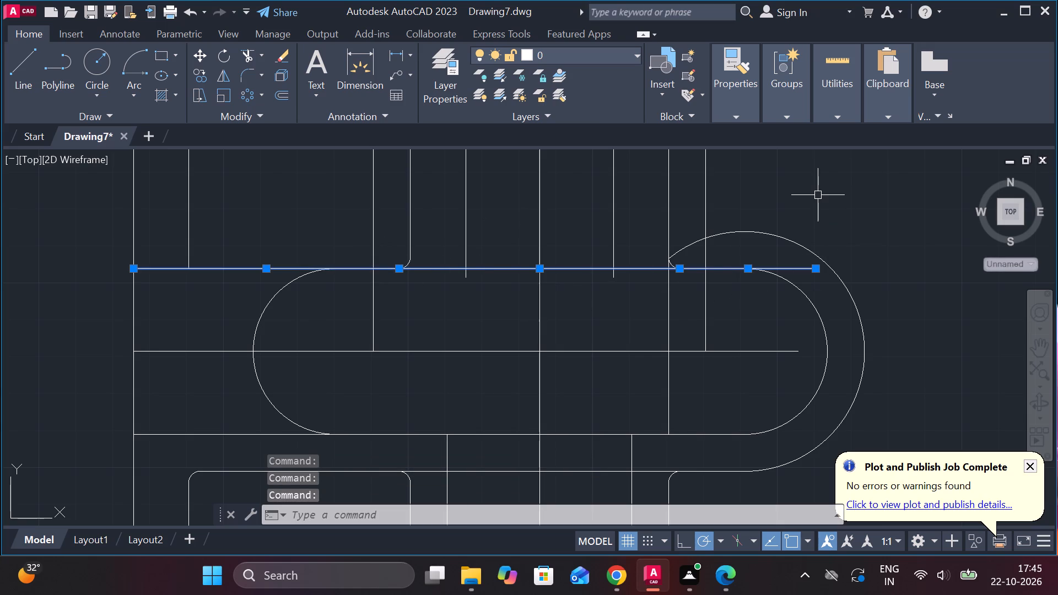
pyautogui.write('co')
pyautogui.press('Return')
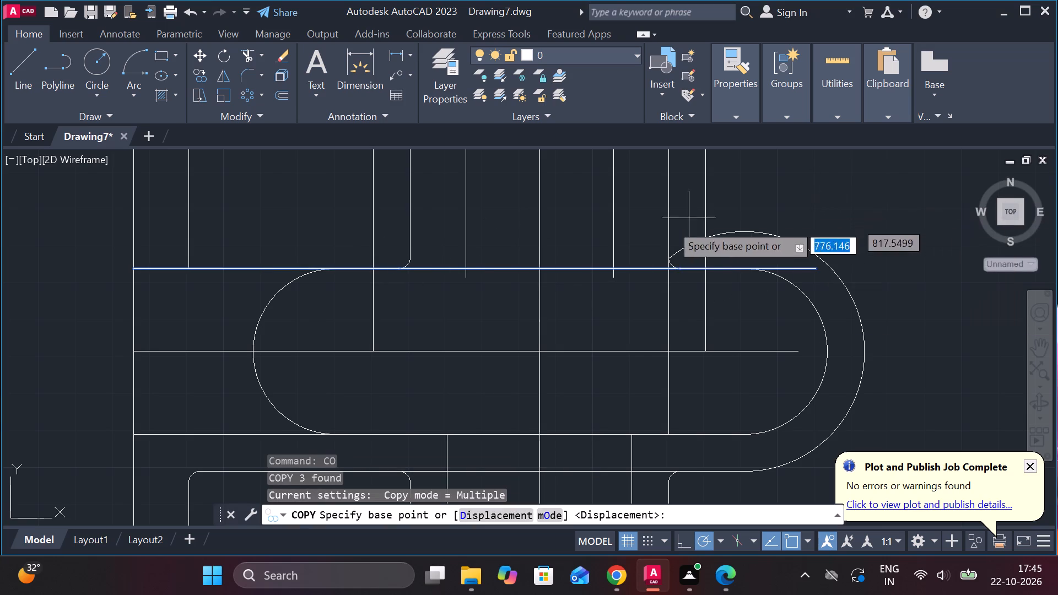
pyautogui.click(535, 270)
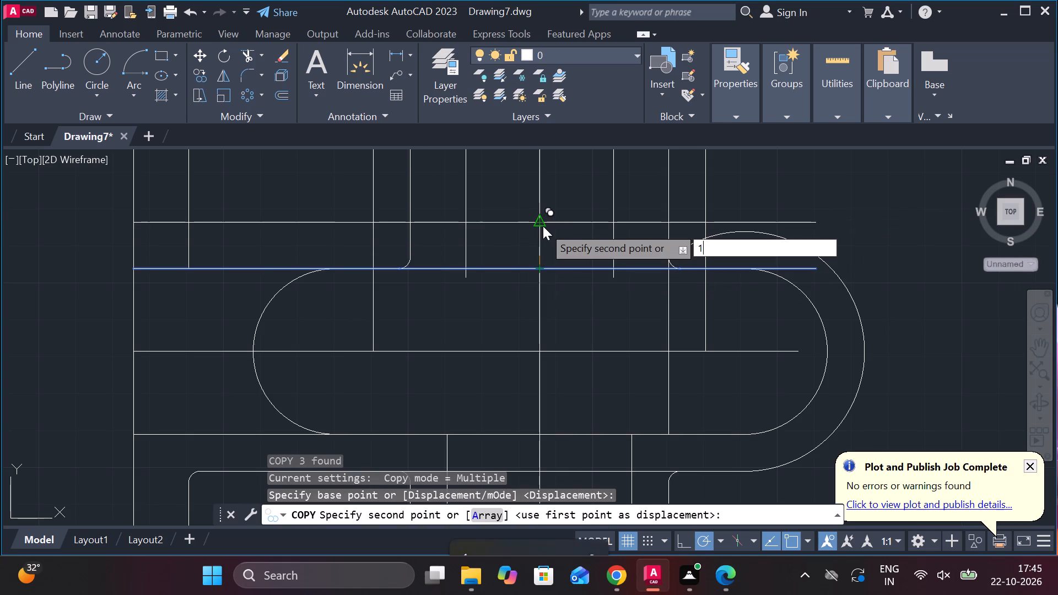
pyautogui.press('0')
pyautogui.press('Return')
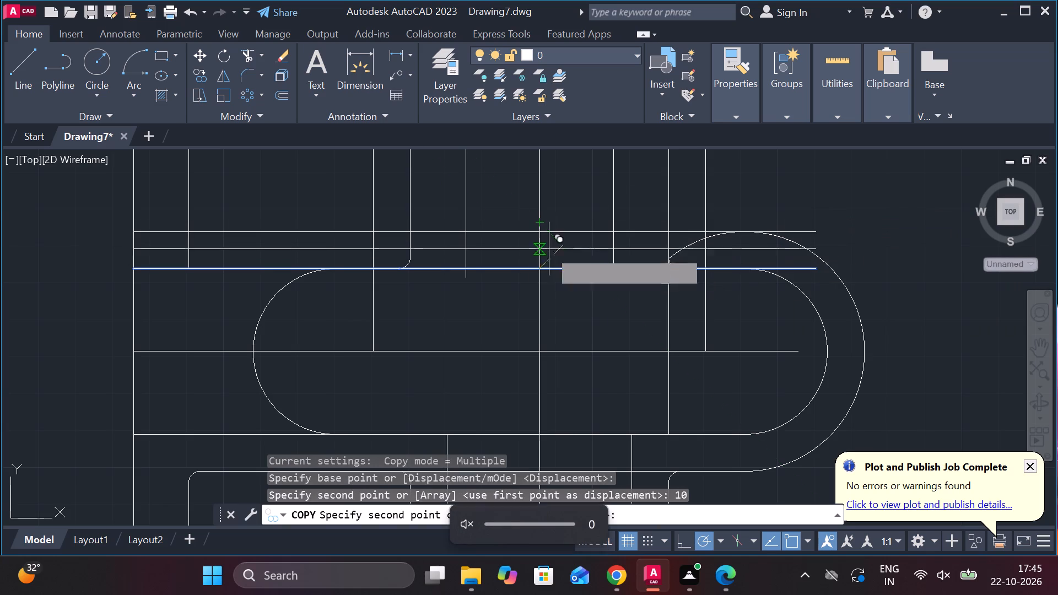
pyautogui.press('Escape')
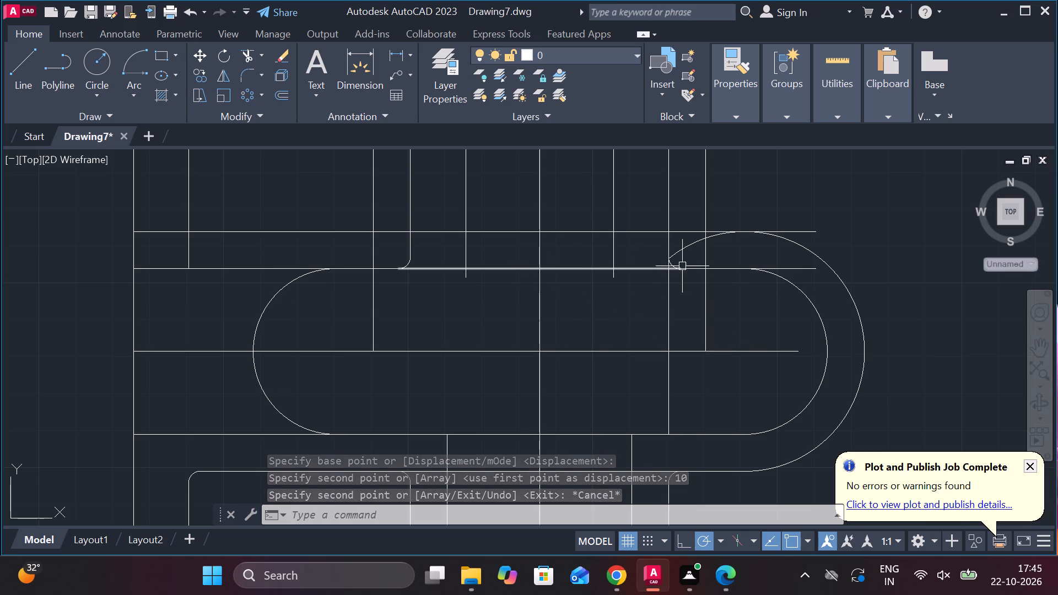
# Trim away the small fillet arc at the neck's right side and the top edge's overhang past the slot's right end.
pyautogui.scroll(3, 696, 263)
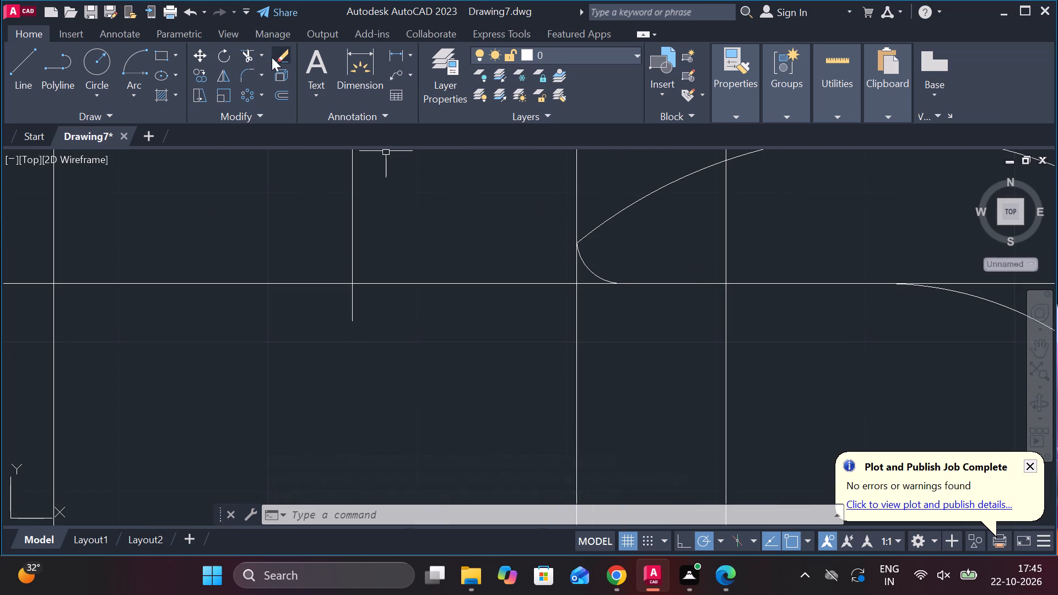
pyautogui.click(253, 57)
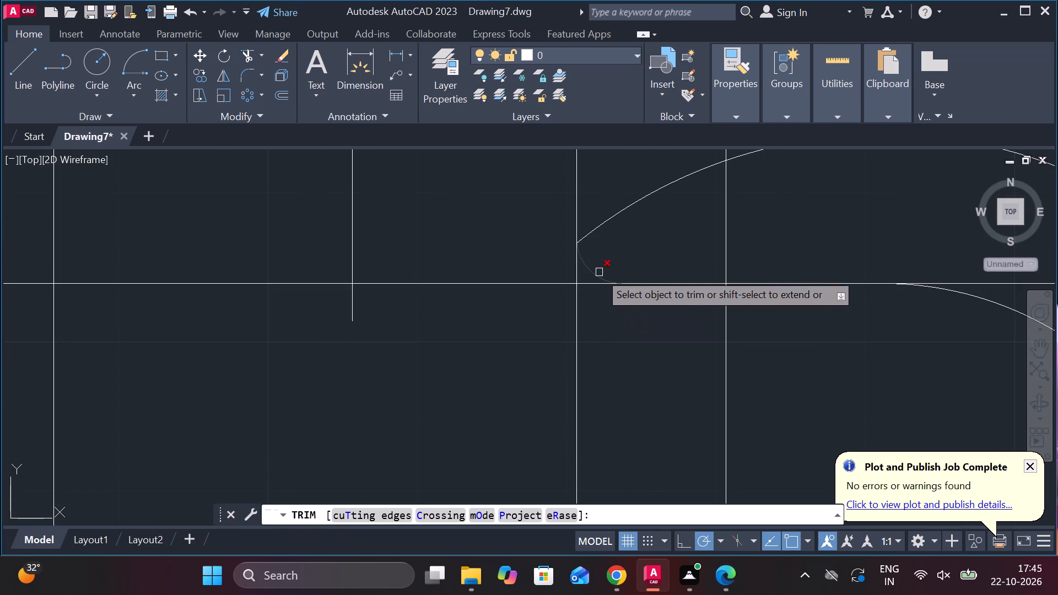
pyautogui.click(599, 272)
pyautogui.scroll(-3, 786, 292)
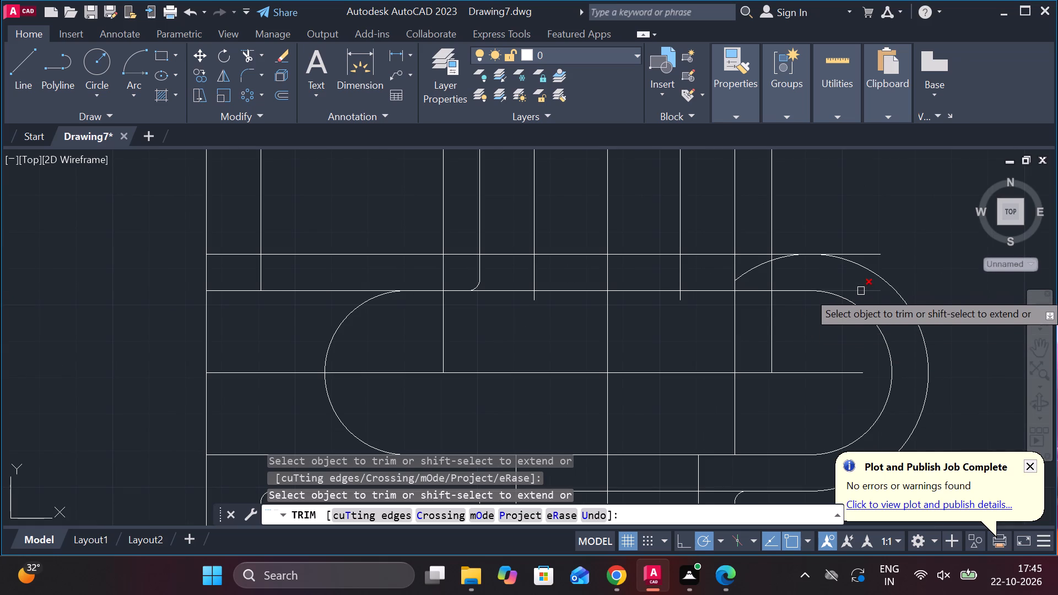
pyautogui.click(861, 297)
pyautogui.click(858, 282)
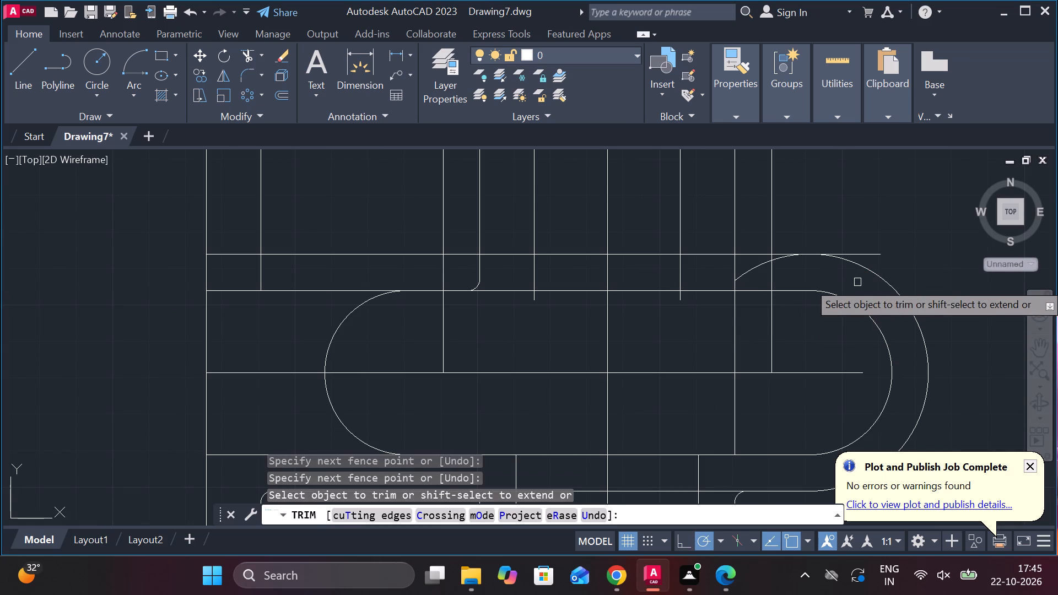
# Trim the lower ends of both upper bore lines back to the slot's top edge.
pyautogui.scroll(2, 492, 311)
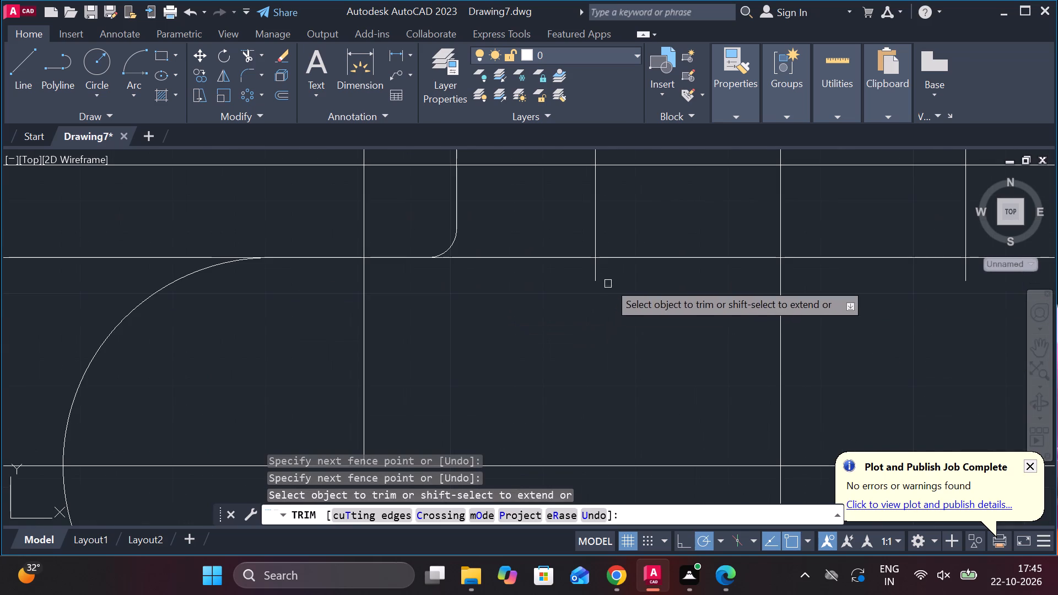
pyautogui.click(598, 272)
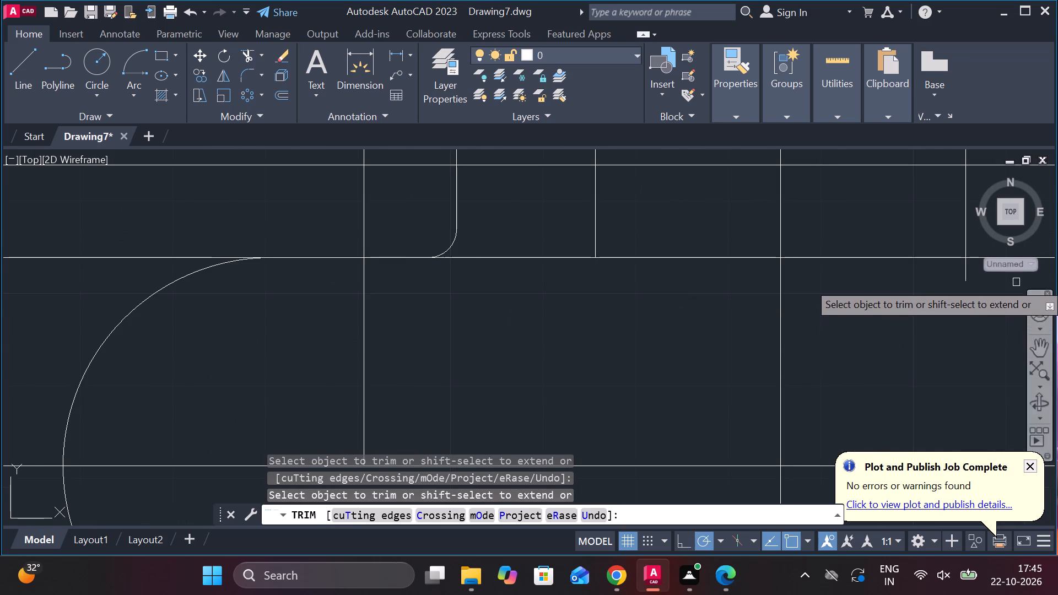
pyautogui.click(963, 275)
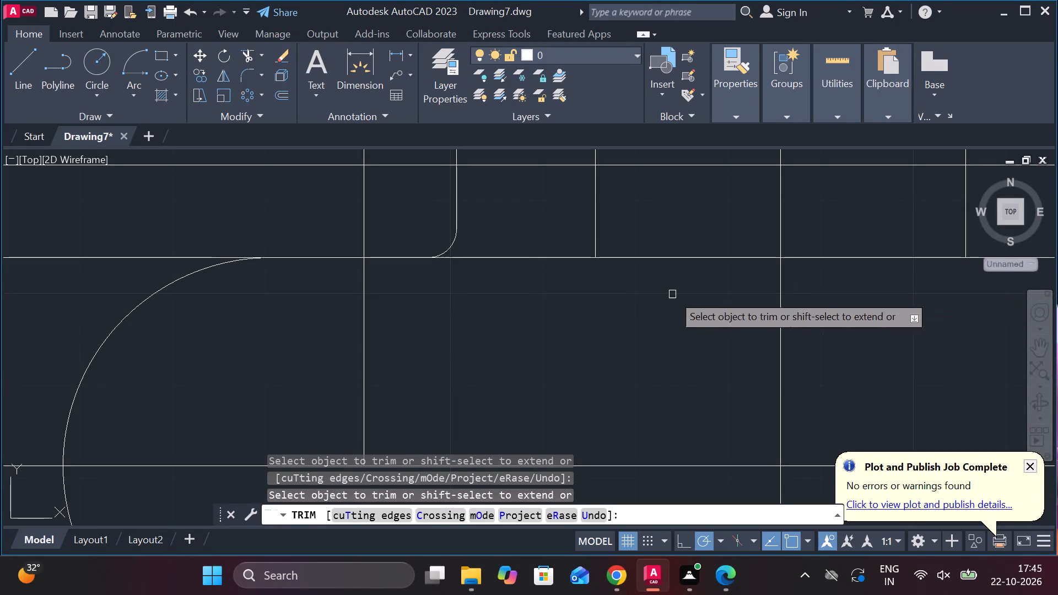
# Trim the outer arc back to the right copied line, and remove that line and the neck's right side inside the slot.
pyautogui.scroll(-2, 505, 313)
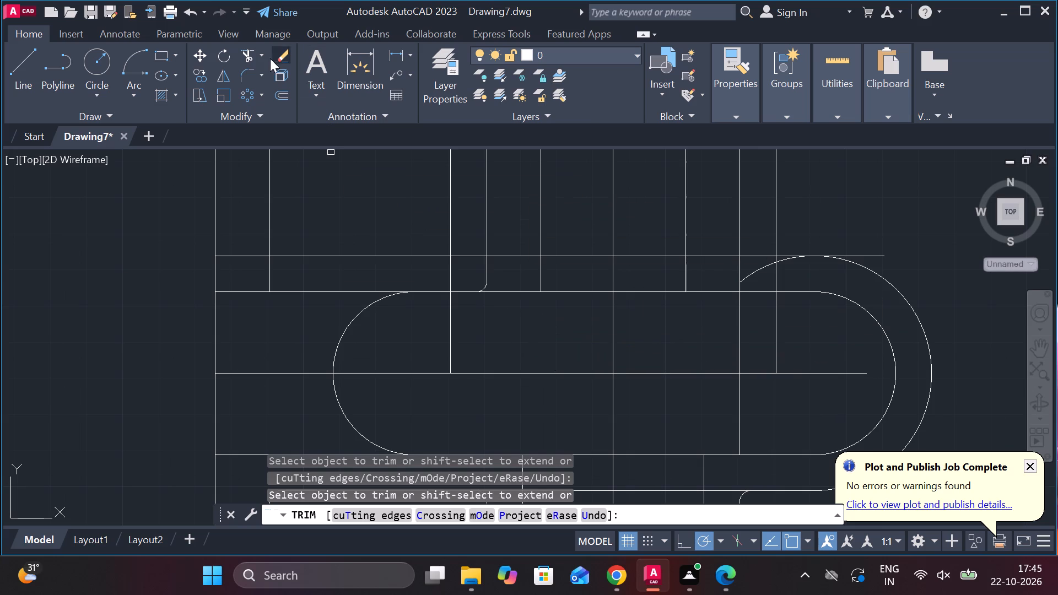
pyautogui.click(256, 74)
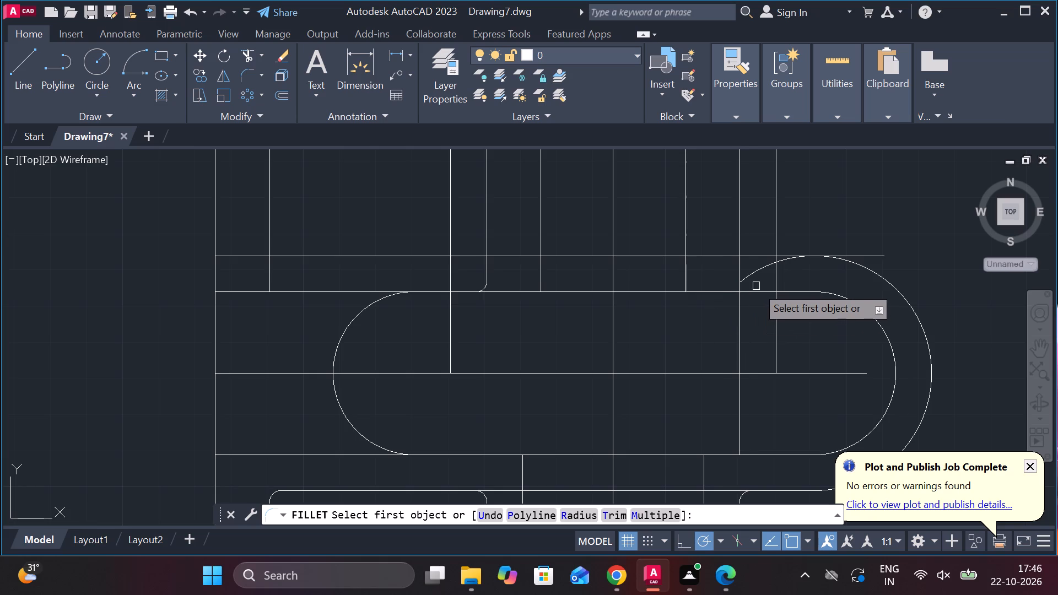
pyautogui.scroll(1, 756, 286)
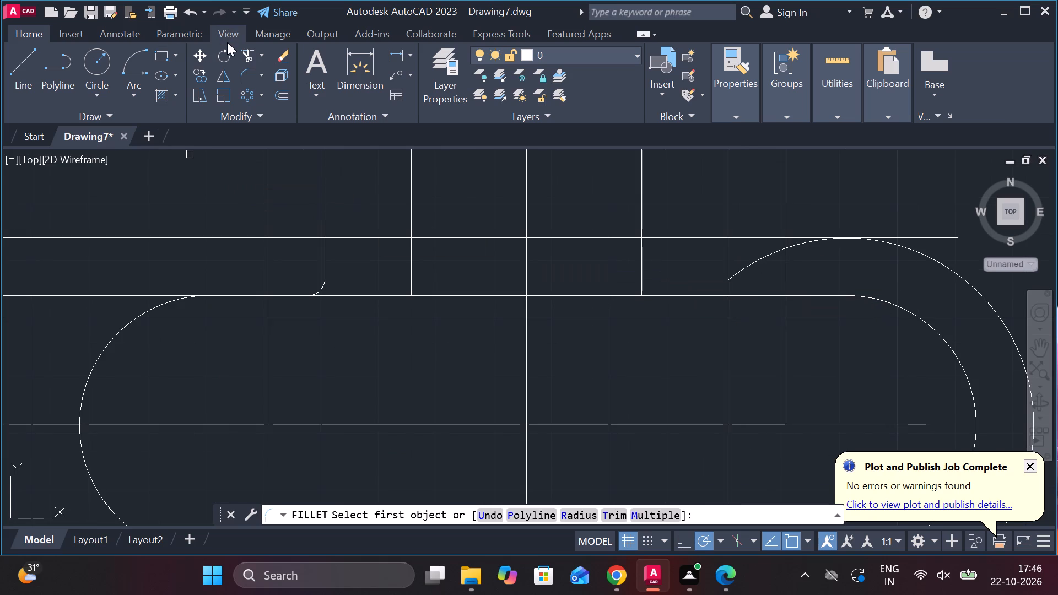
pyautogui.click(240, 49)
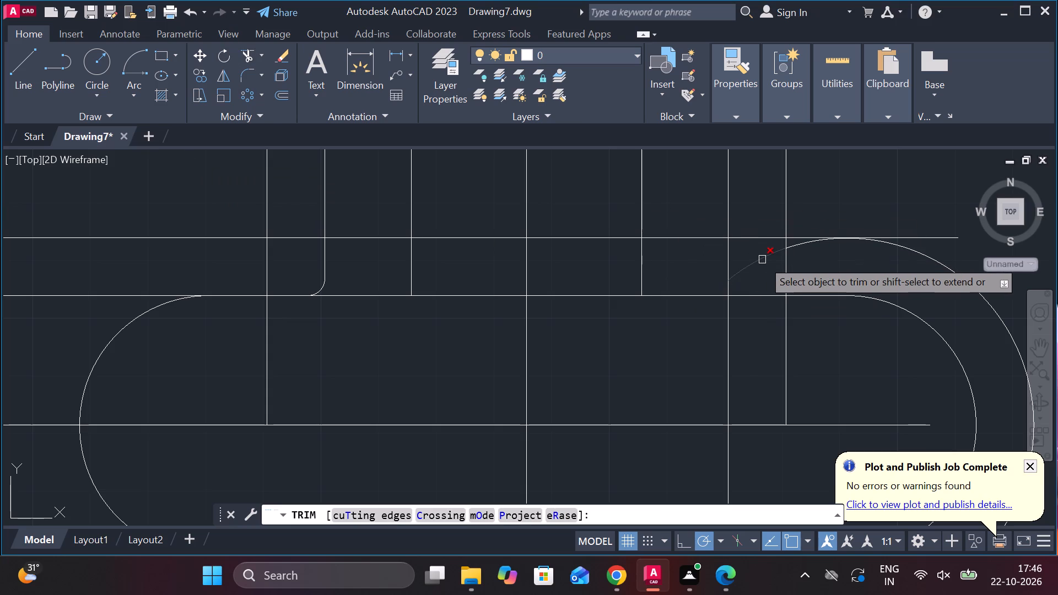
pyautogui.click(763, 259)
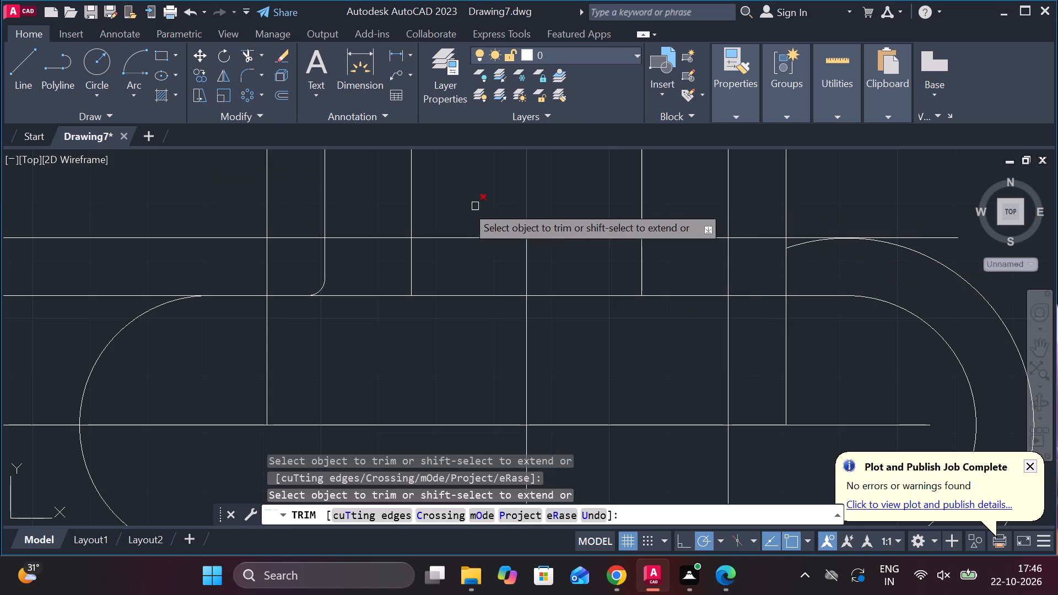
pyautogui.click(731, 349)
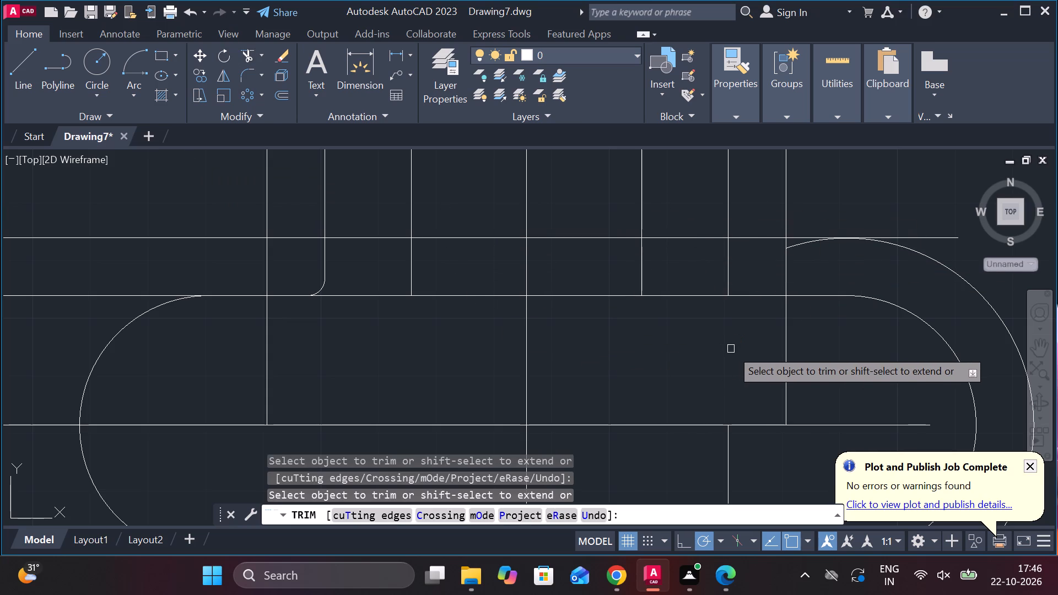
pyautogui.click(787, 385)
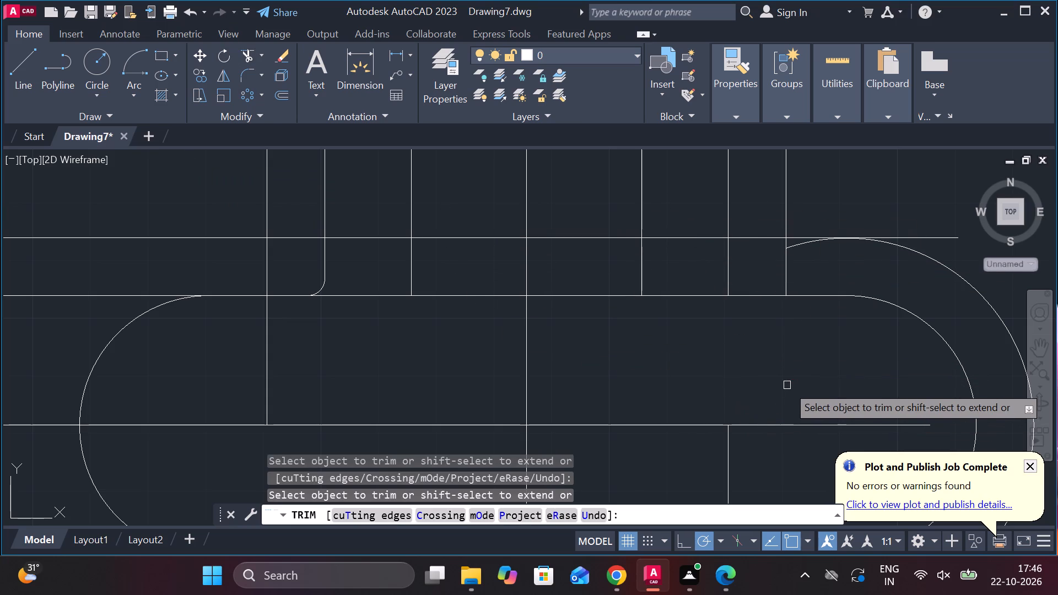
pyautogui.click(727, 461)
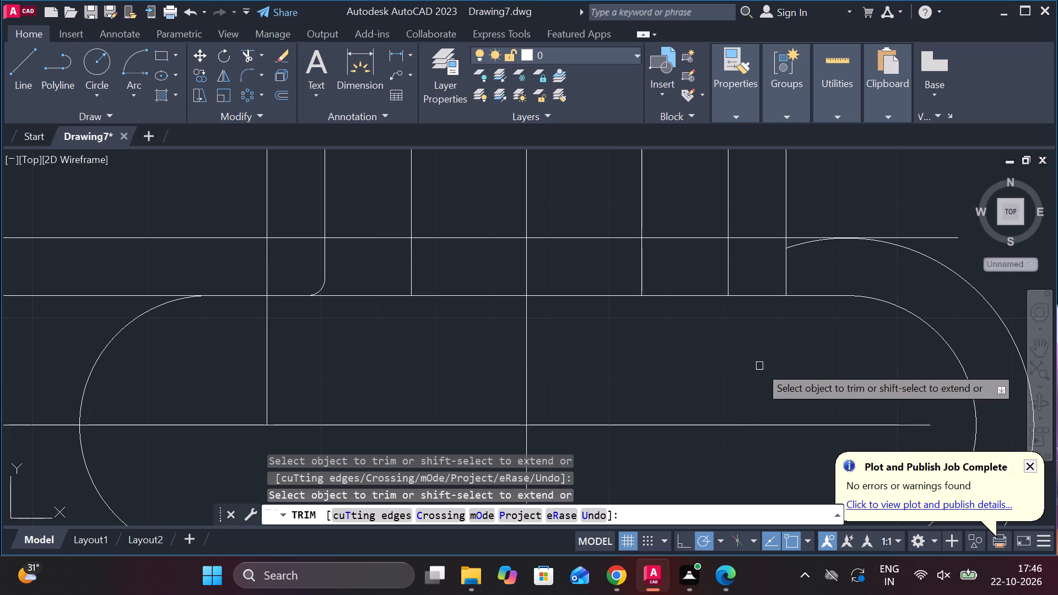
# Fillet the corner between the slot's top edge and the right vertical side of the upper neck.
pyautogui.scroll(-4, 759, 366)
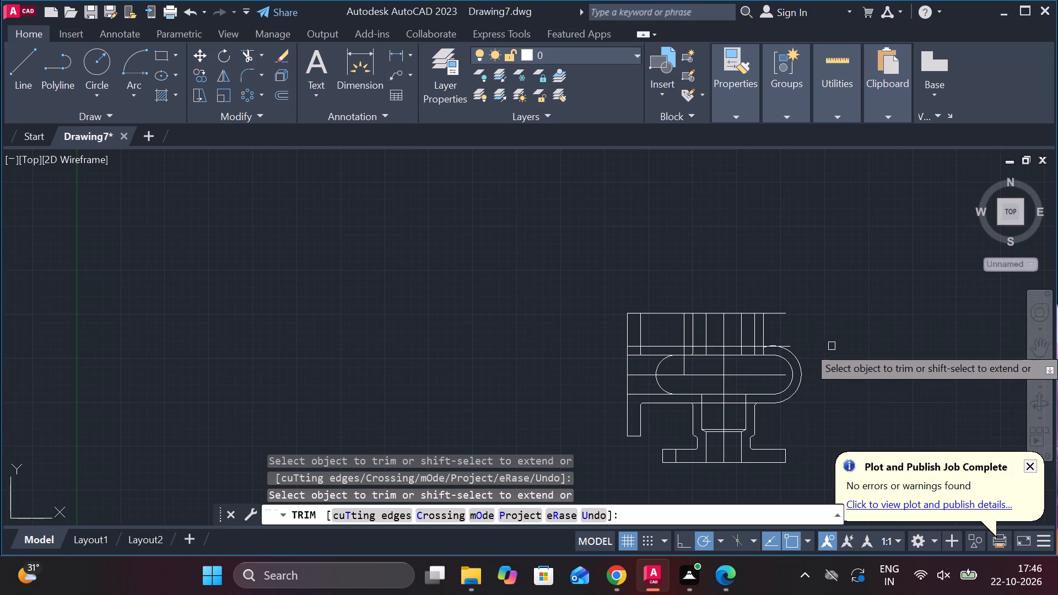
pyautogui.scroll(3, 791, 346)
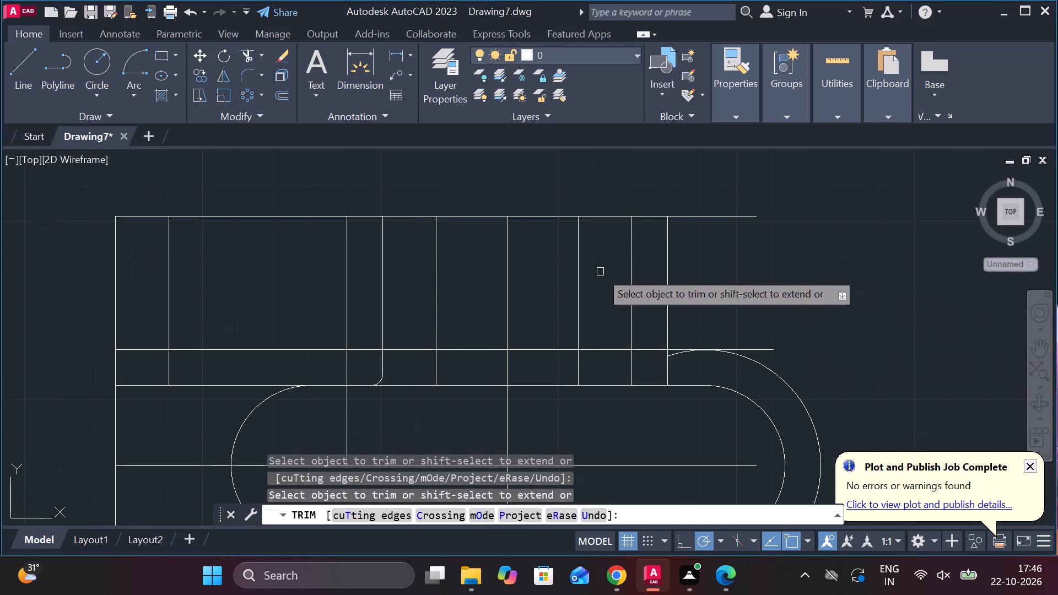
pyautogui.click(250, 71)
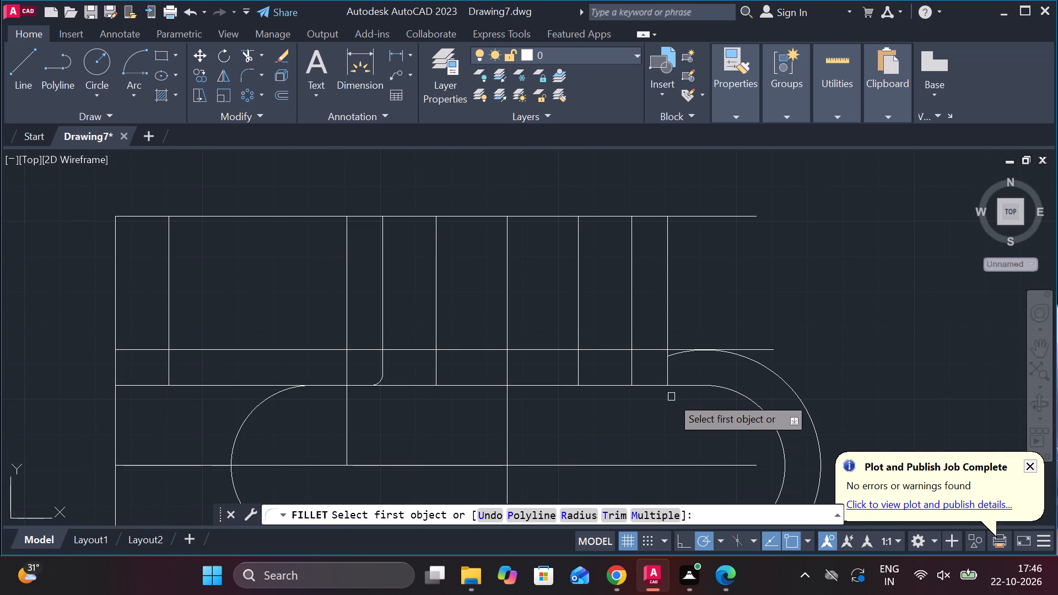
pyautogui.click(655, 385)
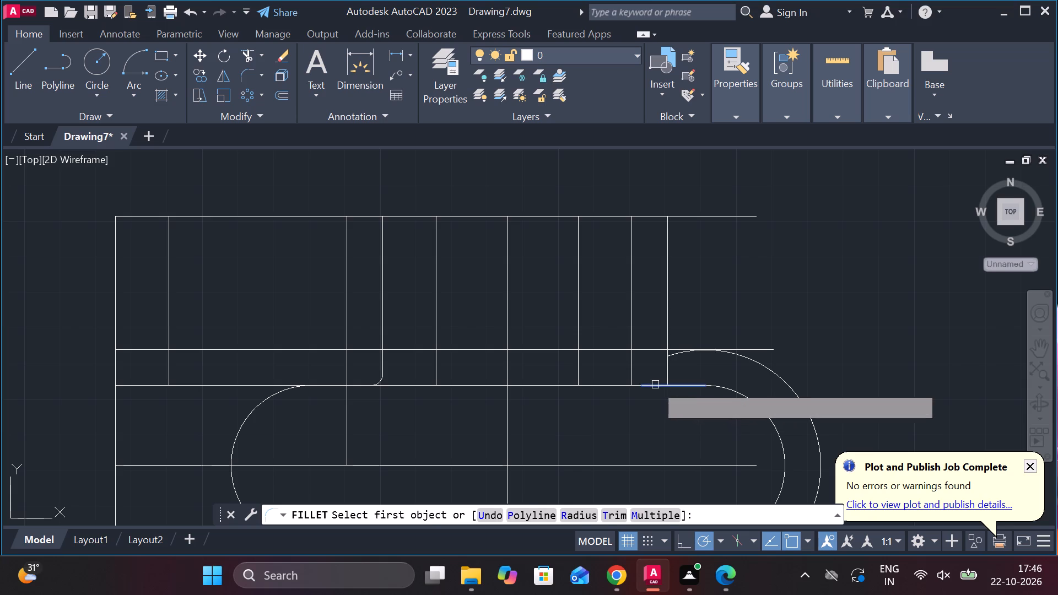
pyautogui.click(628, 367)
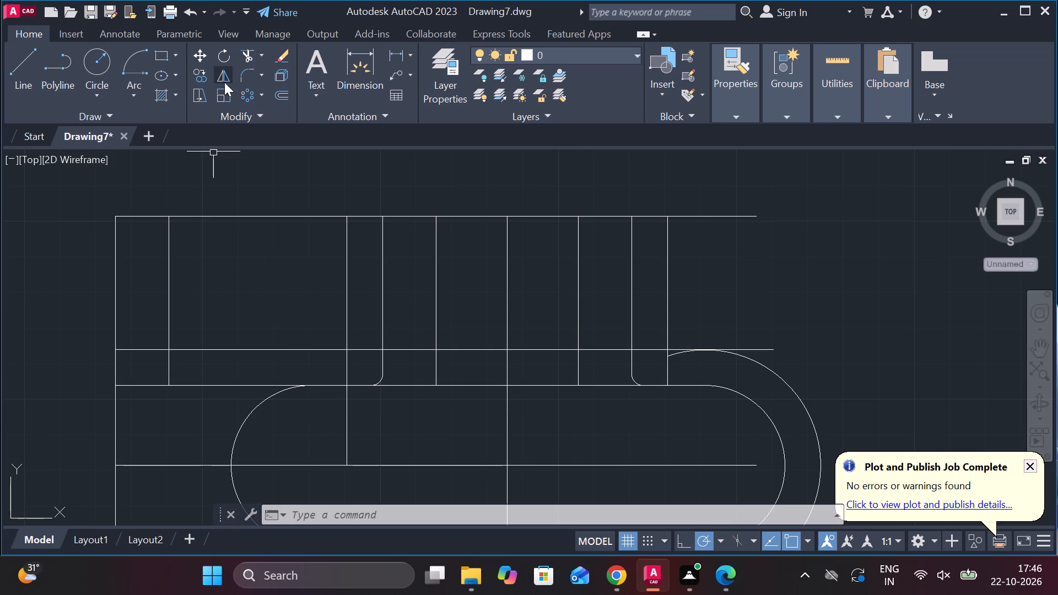
# Fillet the corner between the outer wall line above the slot and the upper neck's outer left vertical.
pyautogui.click(255, 73)
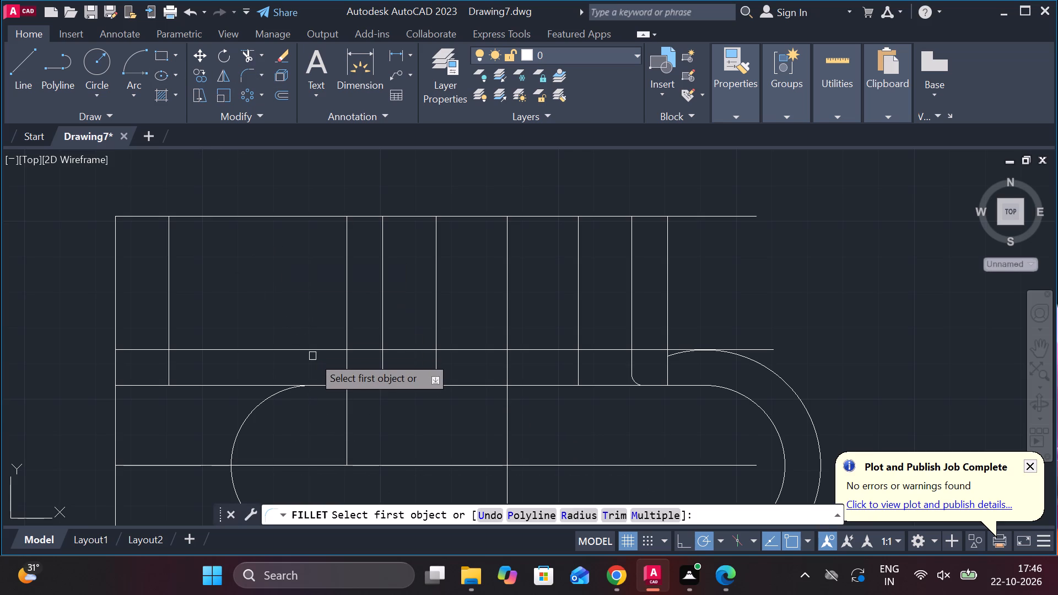
pyautogui.click(315, 351)
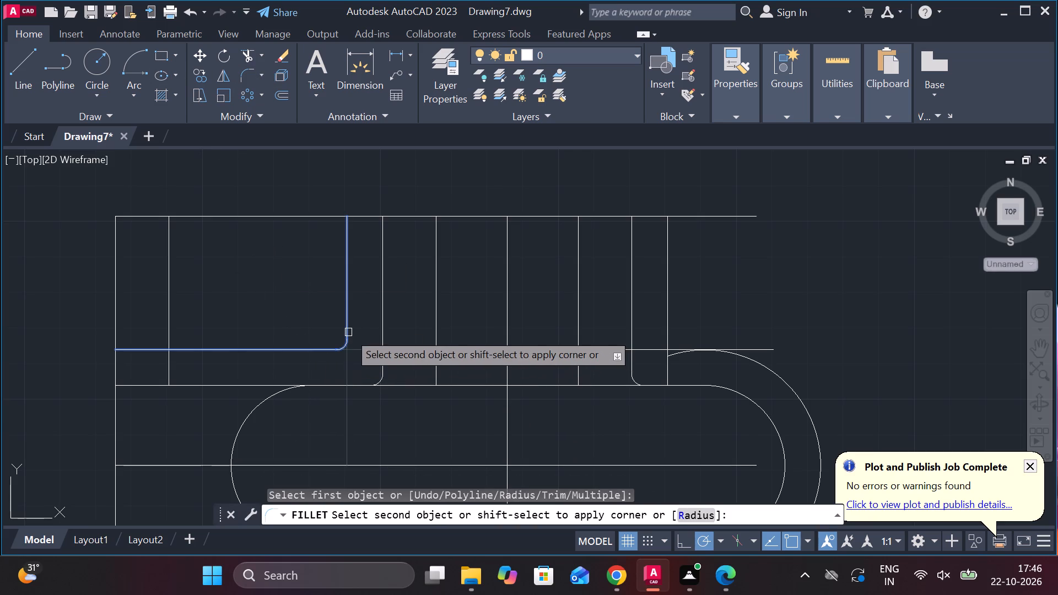
pyautogui.doubleClick(348, 332)
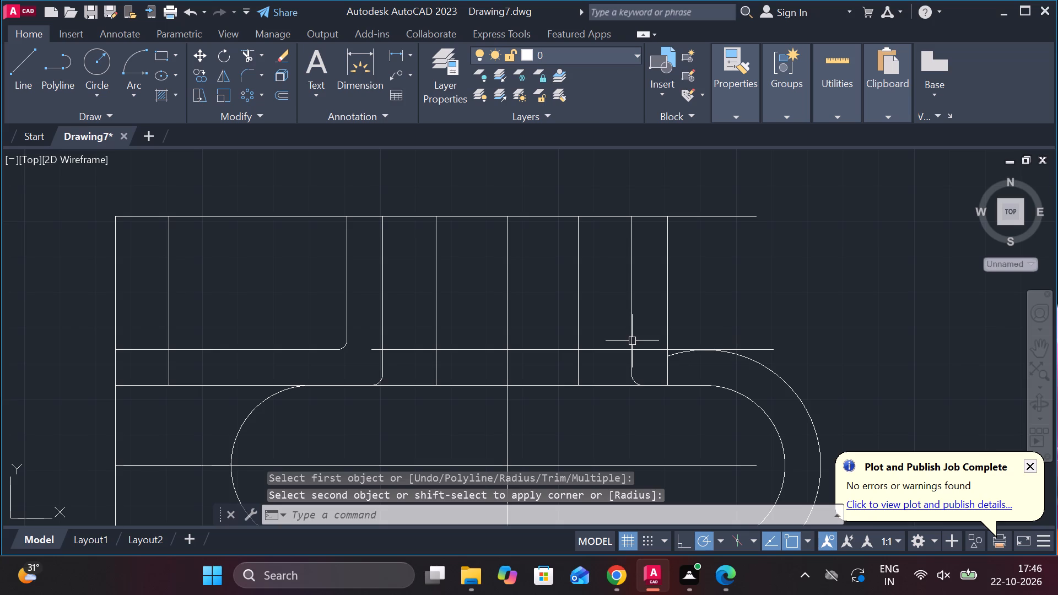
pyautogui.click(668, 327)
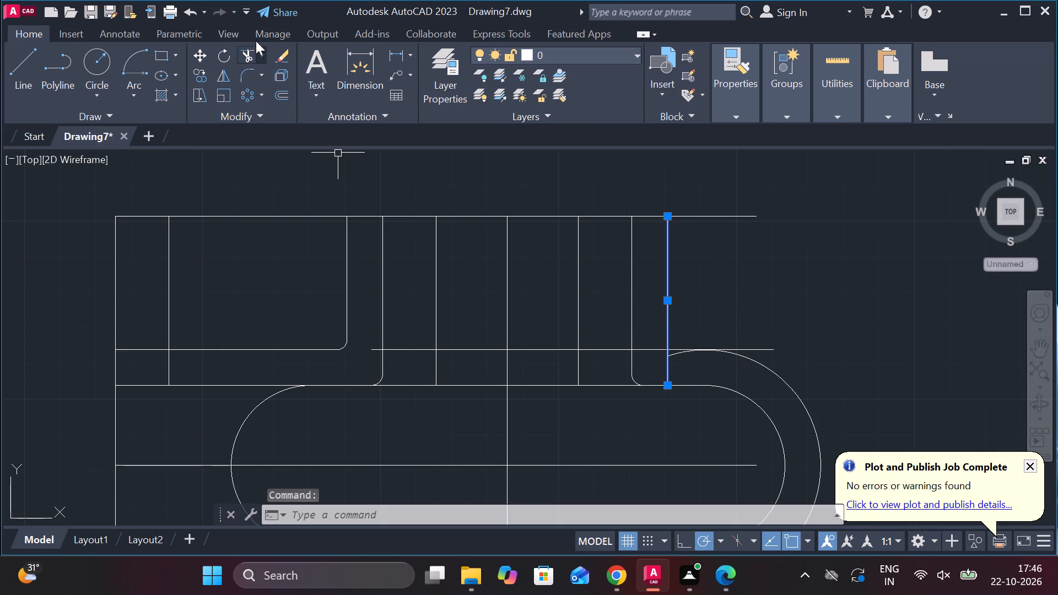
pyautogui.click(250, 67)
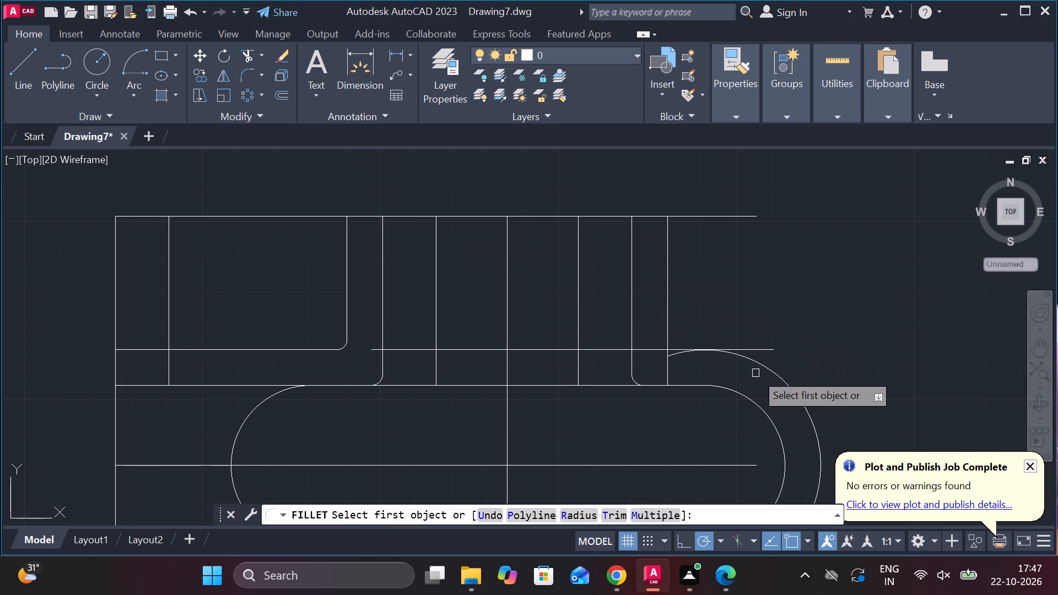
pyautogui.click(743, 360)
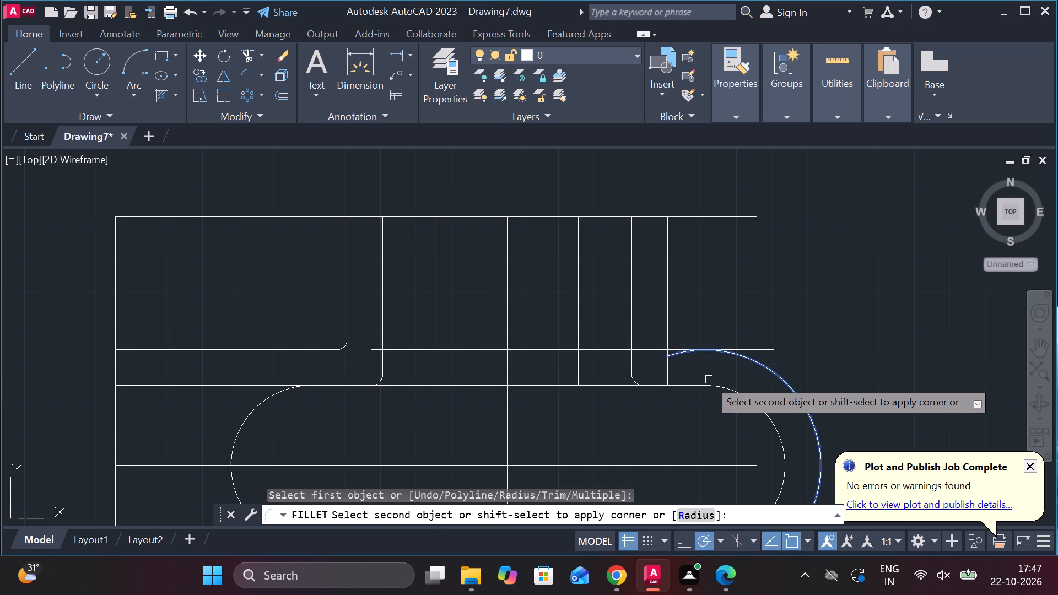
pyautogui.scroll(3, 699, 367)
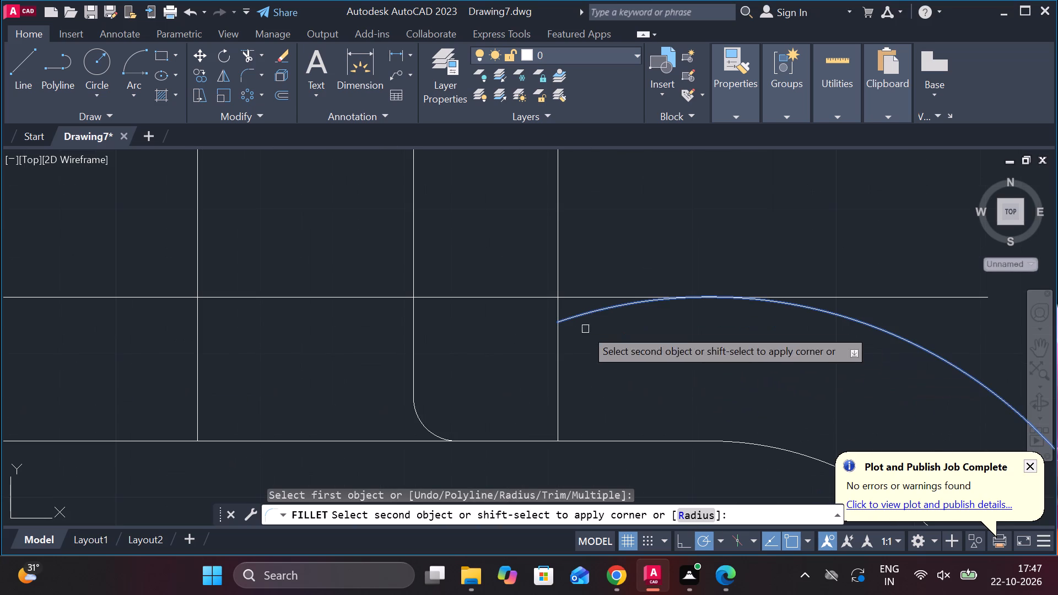
# Trim the end of the outer arc between the neck's outer right vertical and its tangency with the outer wall line.
pyautogui.click(244, 55)
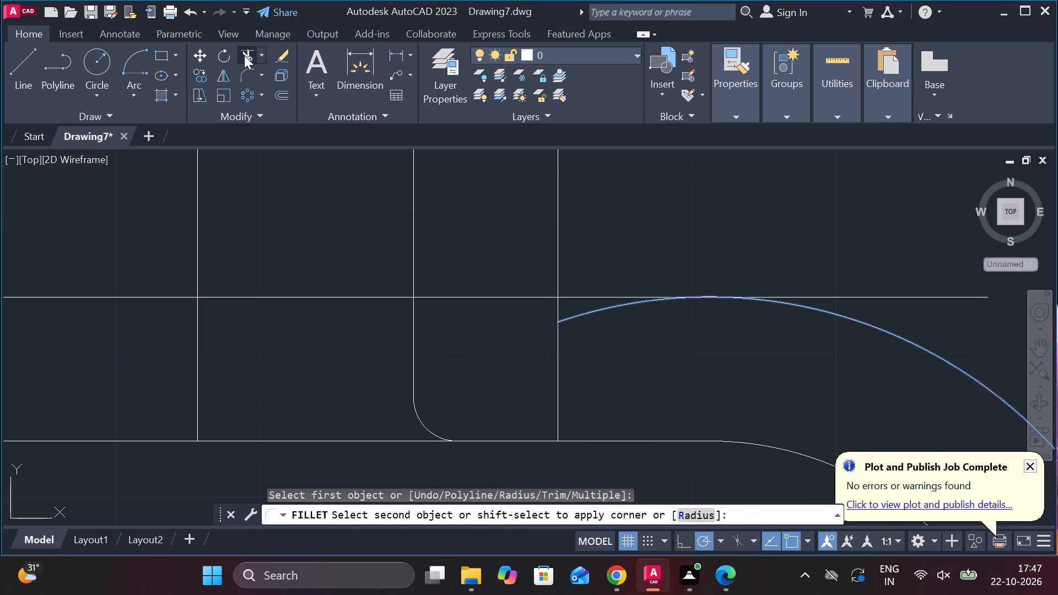
pyautogui.click(590, 310)
pyautogui.scroll(-2, 824, 340)
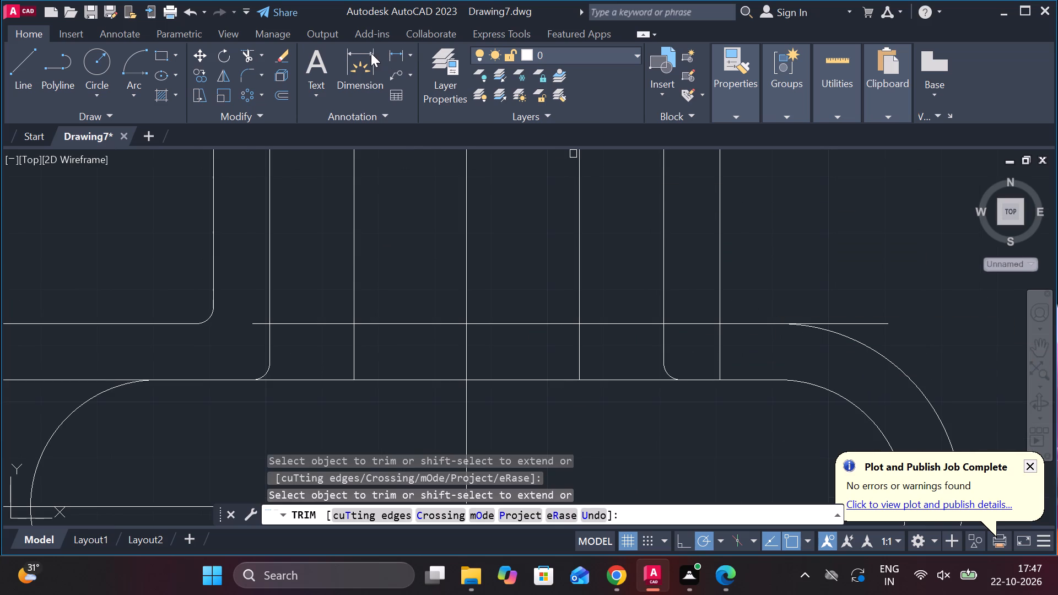
# Fillet the corner between the outer wall line above the slot and the upper neck's outer right vertical.
pyautogui.click(247, 71)
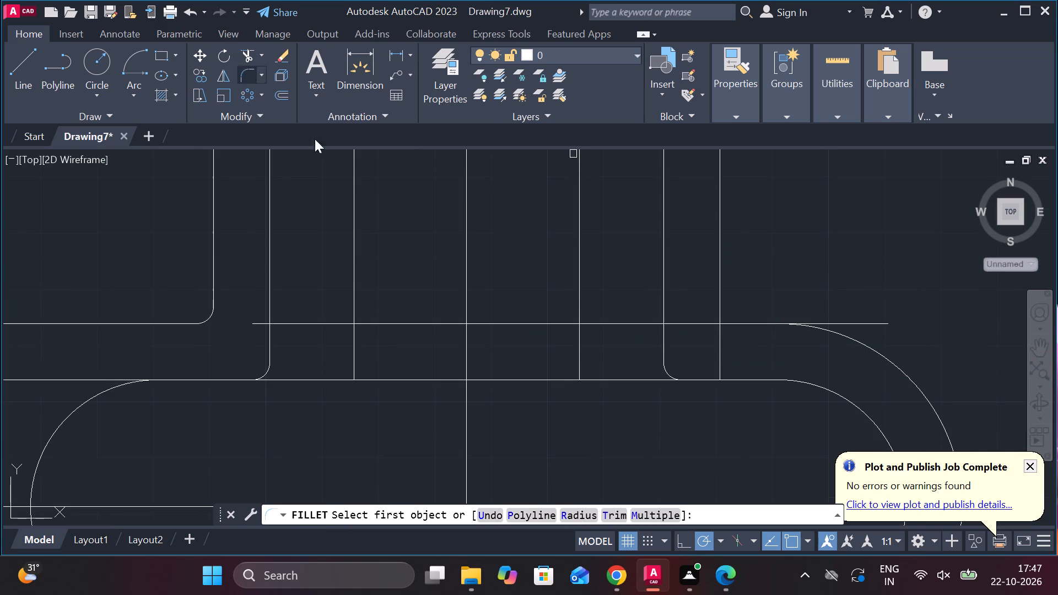
pyautogui.click(769, 321)
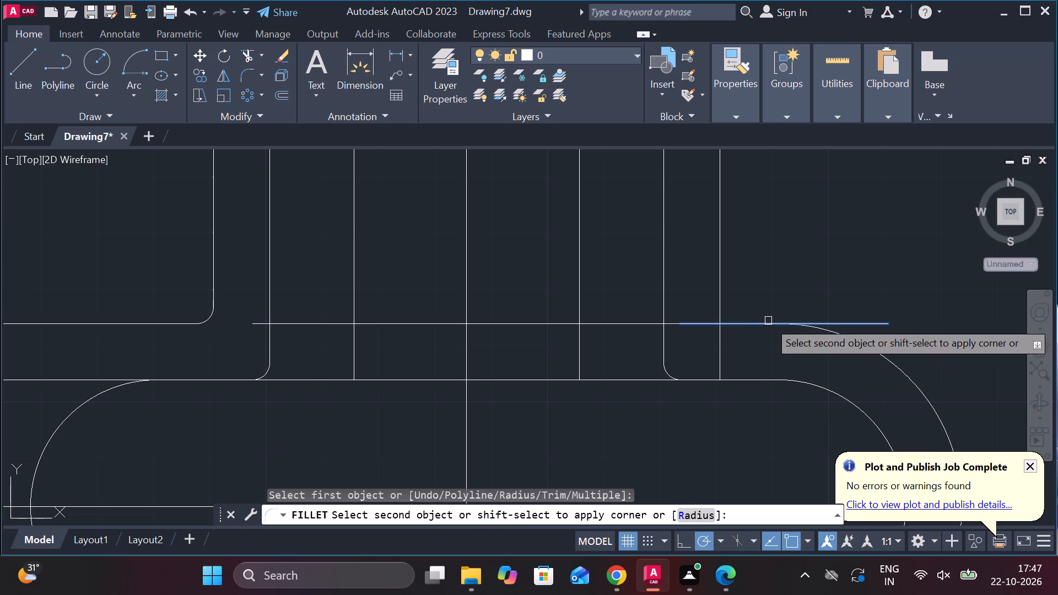
pyautogui.click(722, 304)
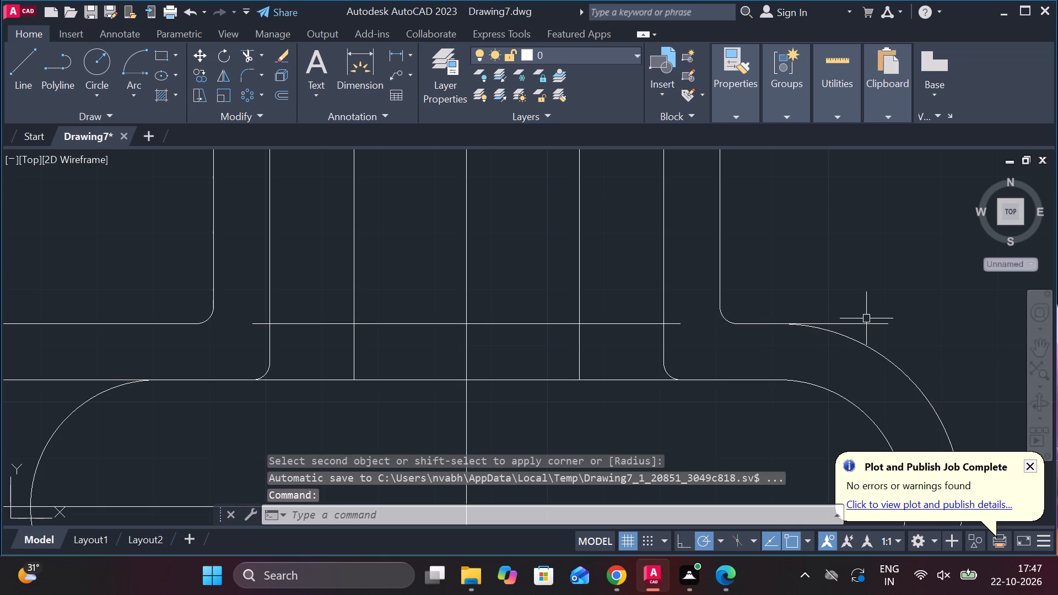
# Trim the outer wall line's overhang beyond its tangency with the right outer arc.
pyautogui.click(250, 56)
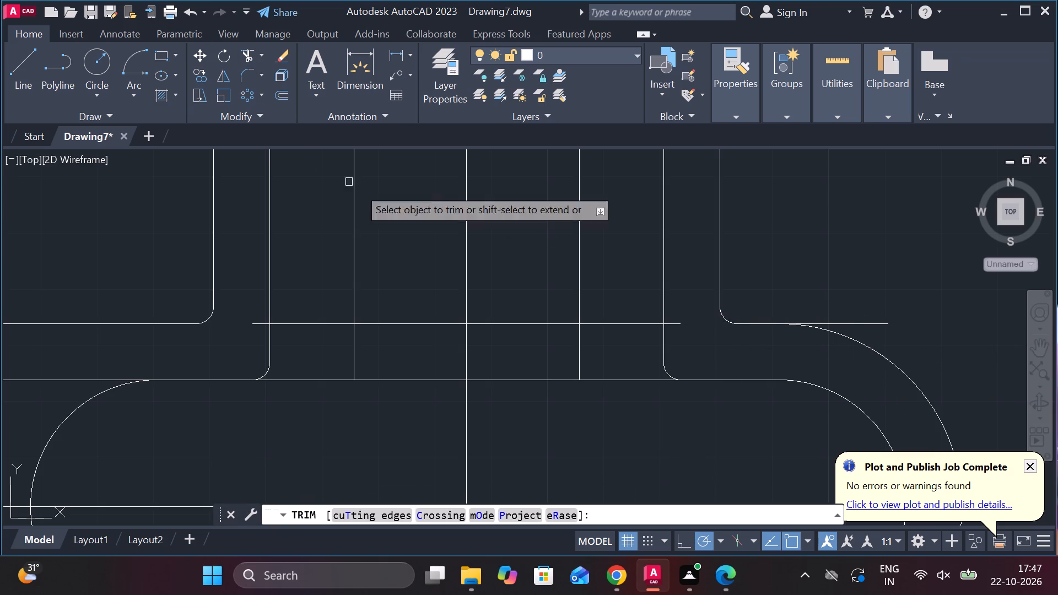
pyautogui.click(871, 330)
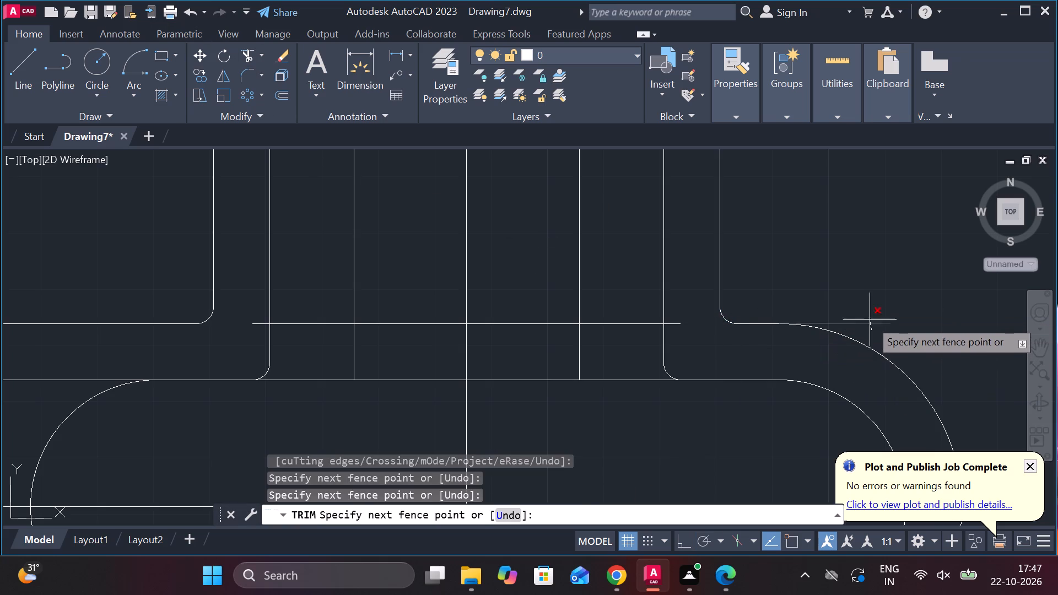
pyautogui.click(870, 316)
pyautogui.scroll(-2, 839, 290)
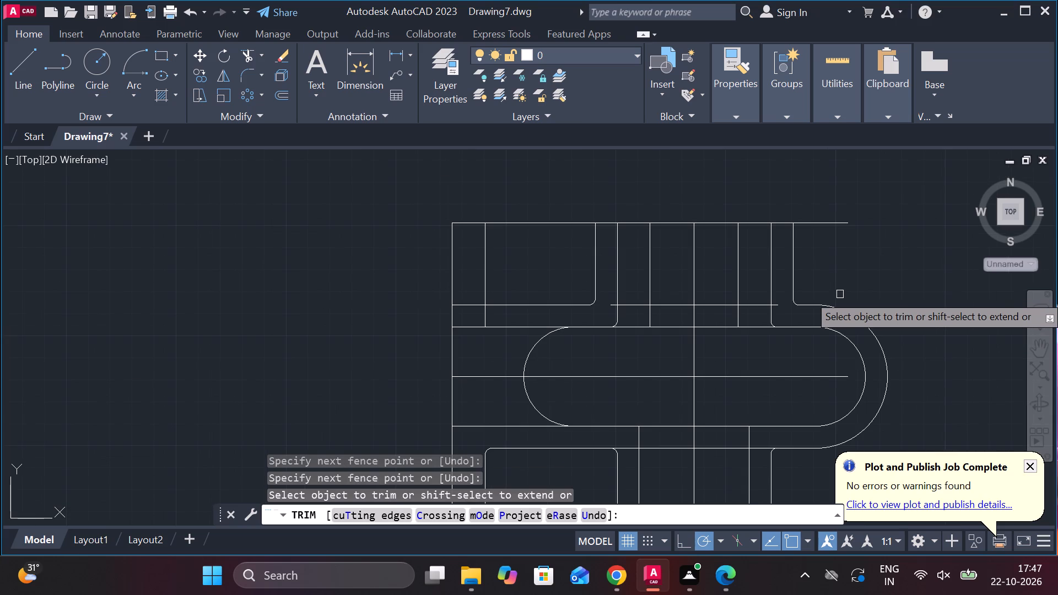
# Trim away all remaining segments of the outer wall line crossing the upper neck, including the short stubs at both sides.
pyautogui.click(709, 308)
pyautogui.click(754, 302)
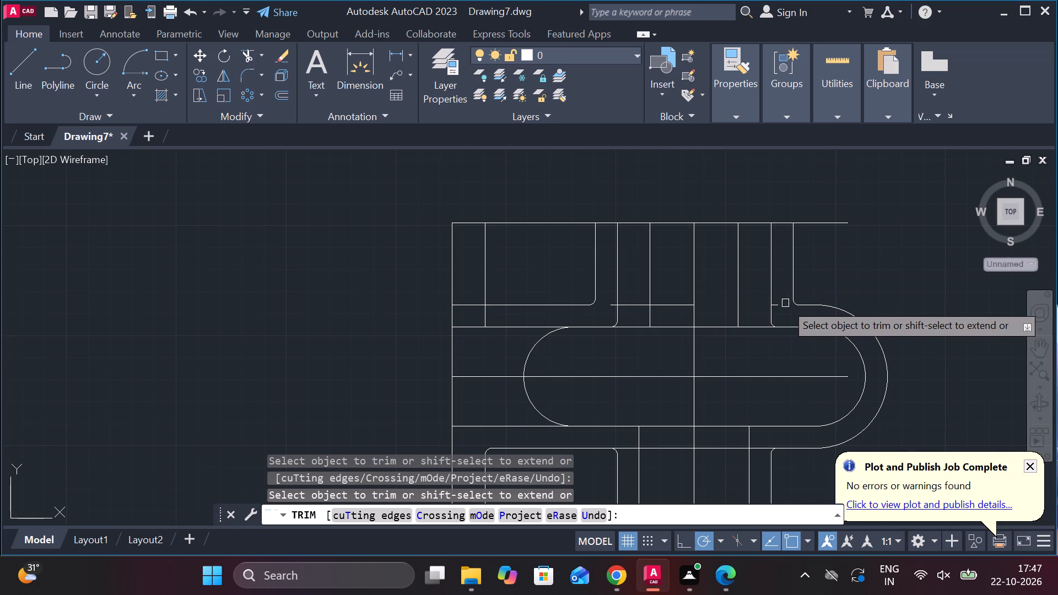
pyautogui.scroll(2, 785, 303)
pyautogui.click(759, 307)
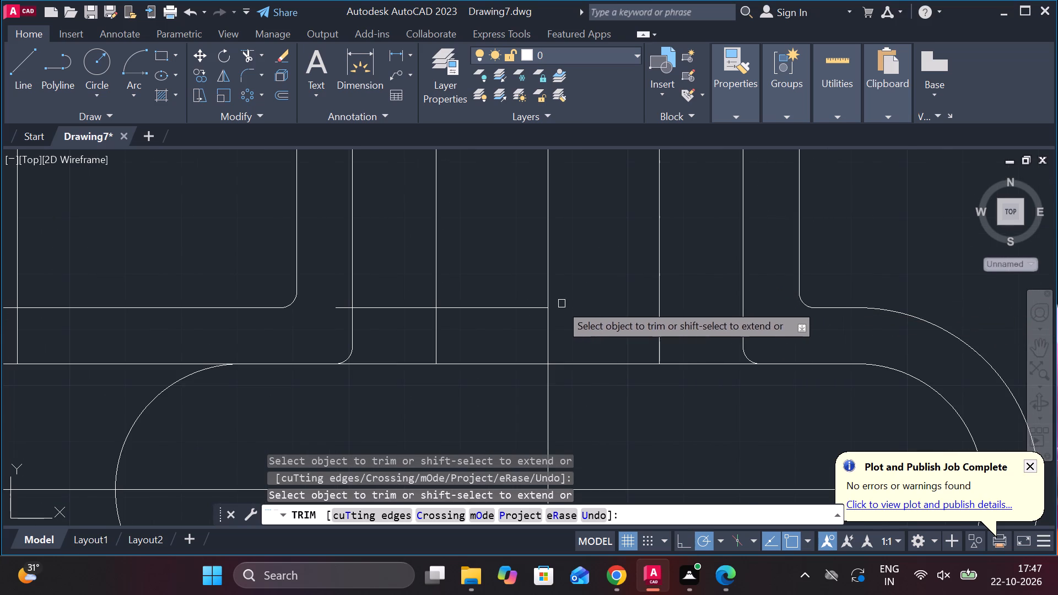
pyautogui.click(525, 306)
pyautogui.click(415, 310)
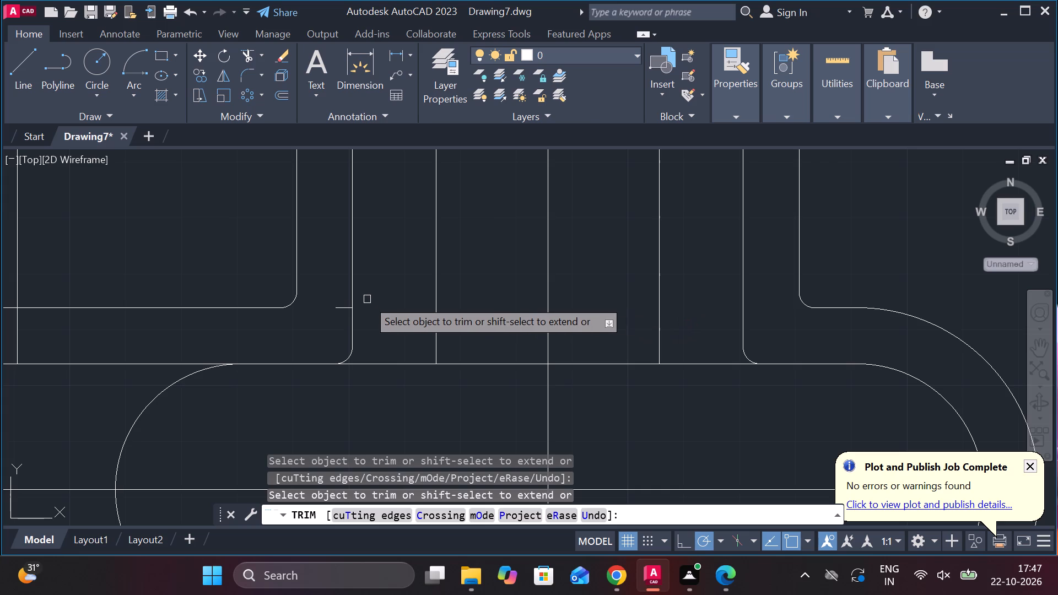
pyautogui.click(339, 310)
pyautogui.scroll(-3, 470, 310)
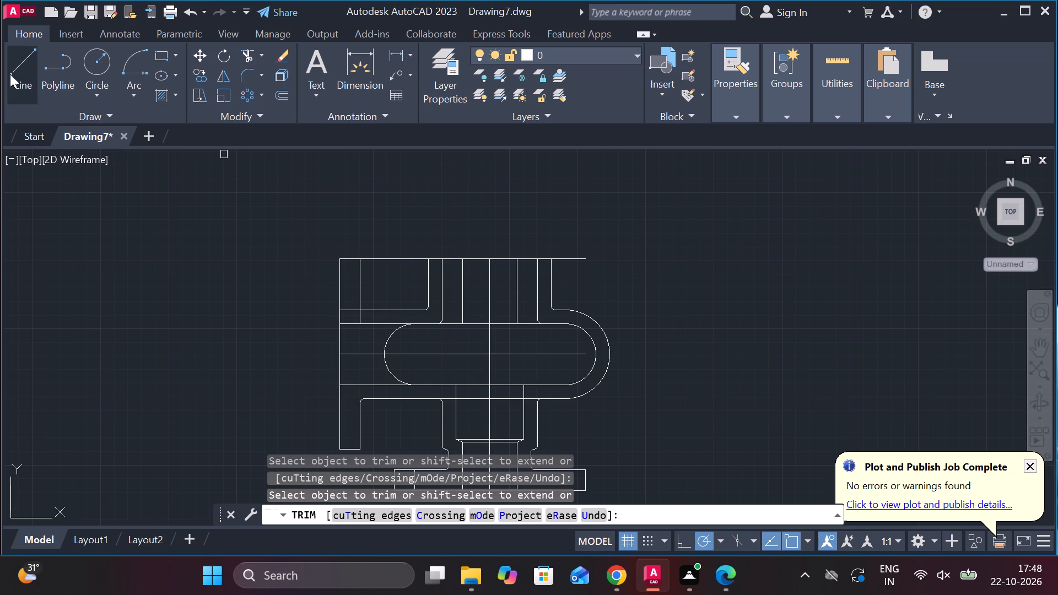
# Measure the left flange's full height with a linear dimension, without placing it.
pyautogui.click(399, 55)
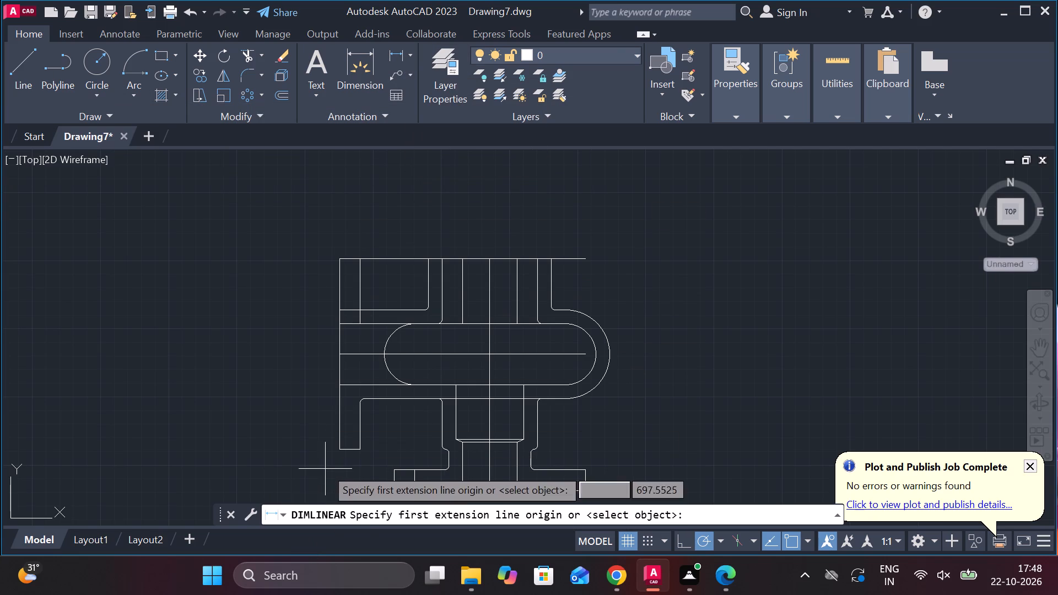
pyautogui.doubleClick(343, 445)
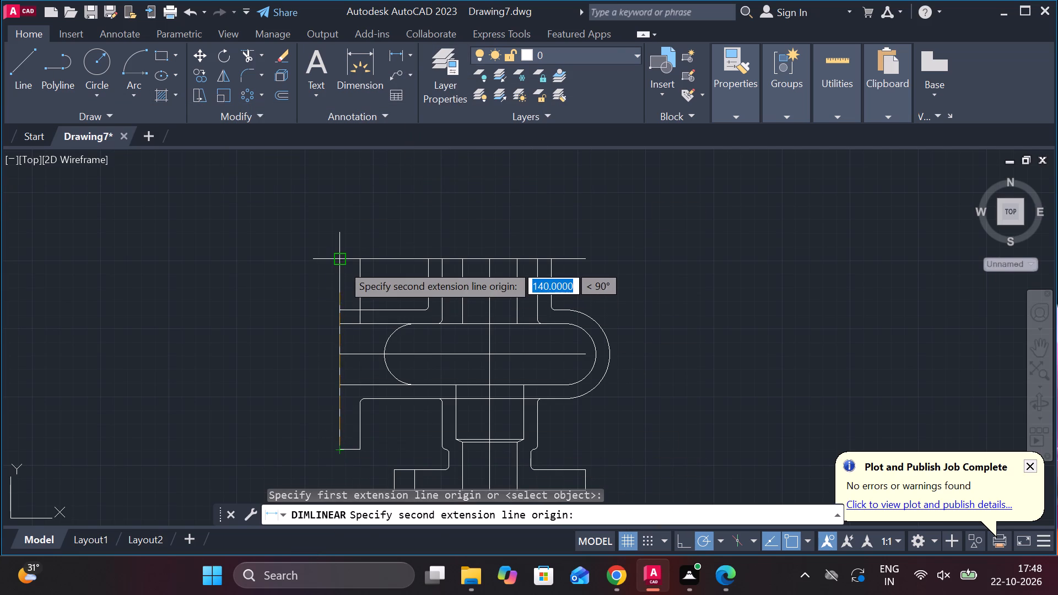
pyautogui.click(342, 264)
pyautogui.scroll(2, 301, 283)
pyautogui.scroll(-1, 301, 283)
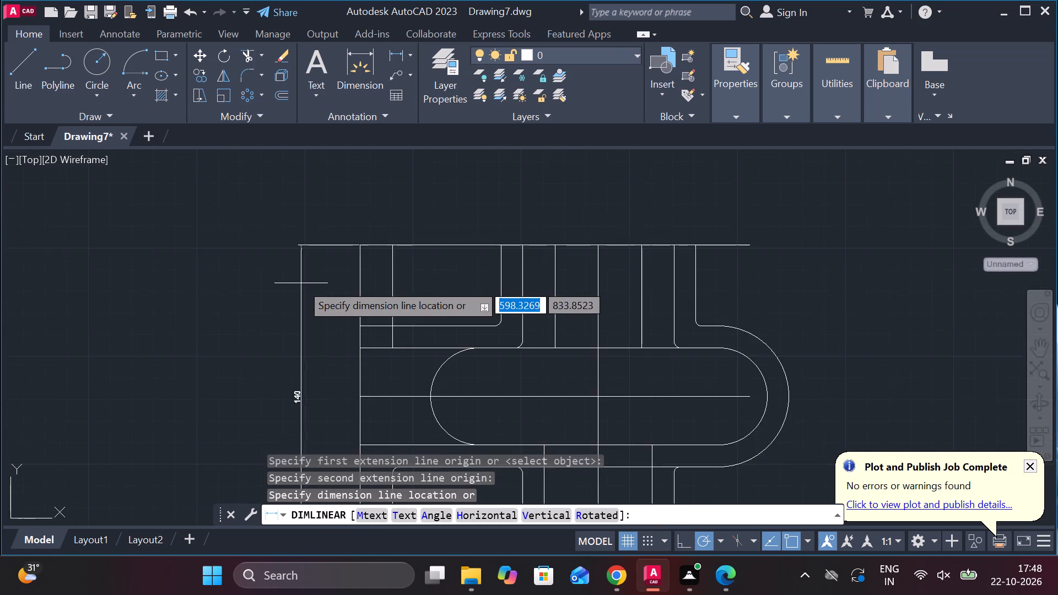
pyautogui.scroll(-2, 301, 283)
pyautogui.press('Escape')
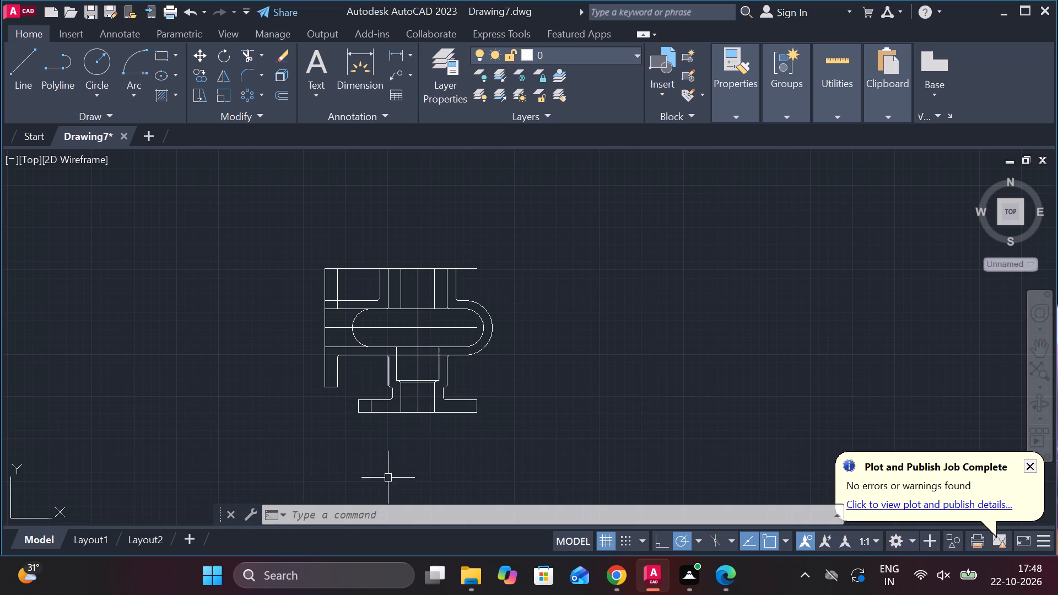
# Copy the base flange's bottom edge 170 units straight up from its midpoint, entering that distance for two copies.
pyautogui.doubleClick(459, 414)
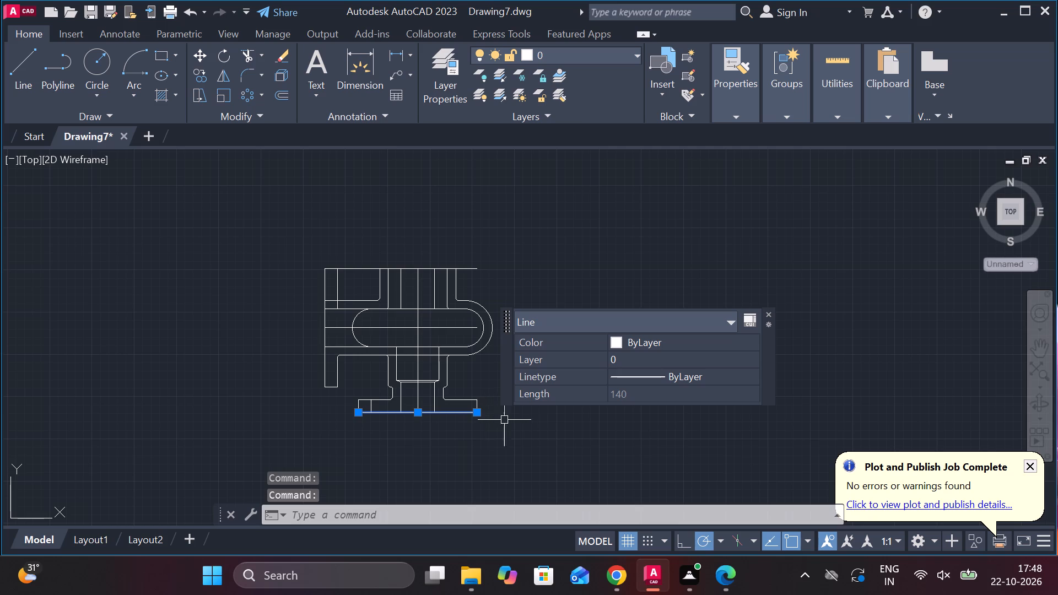
pyautogui.click(204, 77)
pyautogui.click(418, 413)
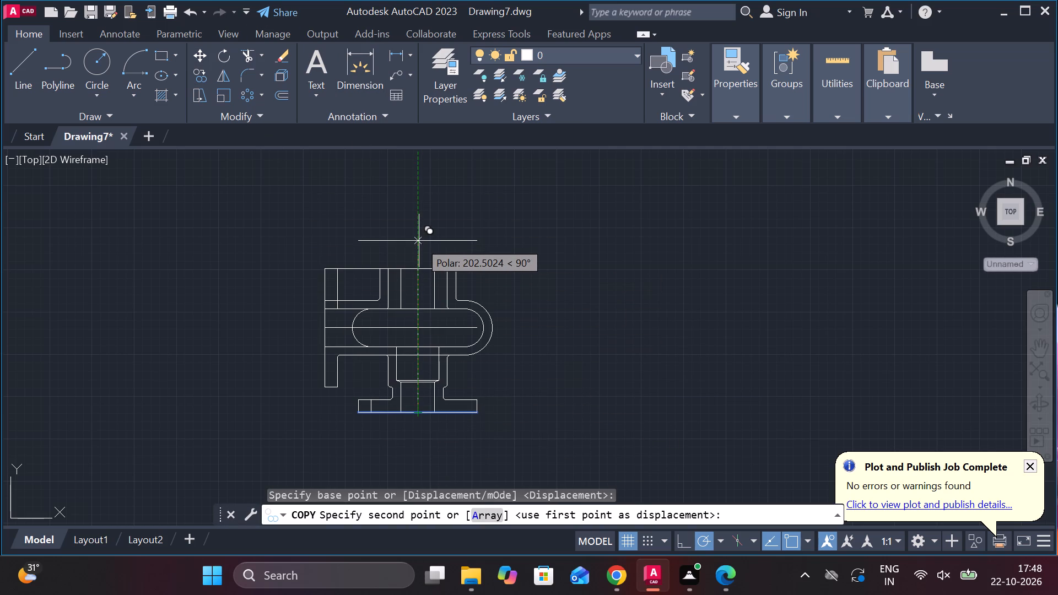
pyautogui.press('1')
pyautogui.press('7')
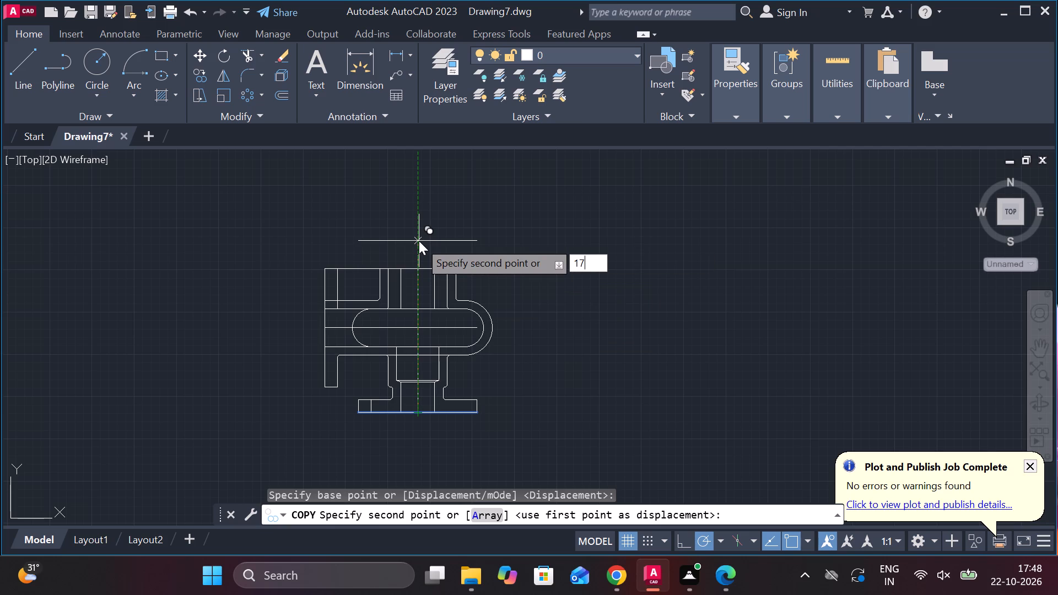
pyautogui.press('0')
pyautogui.press('Return')
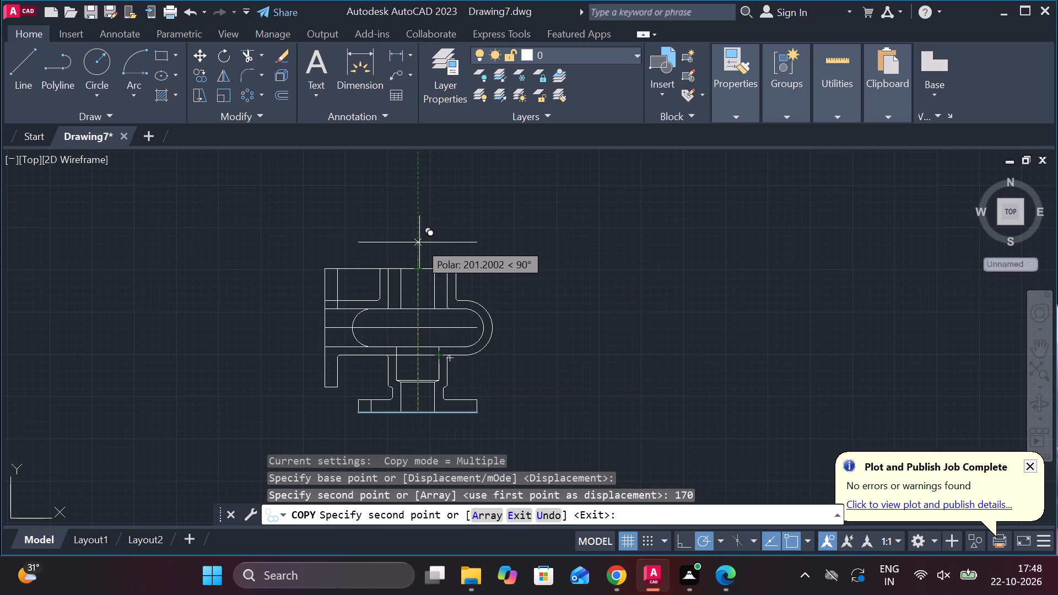
pyautogui.write('170')
pyautogui.press('Return')
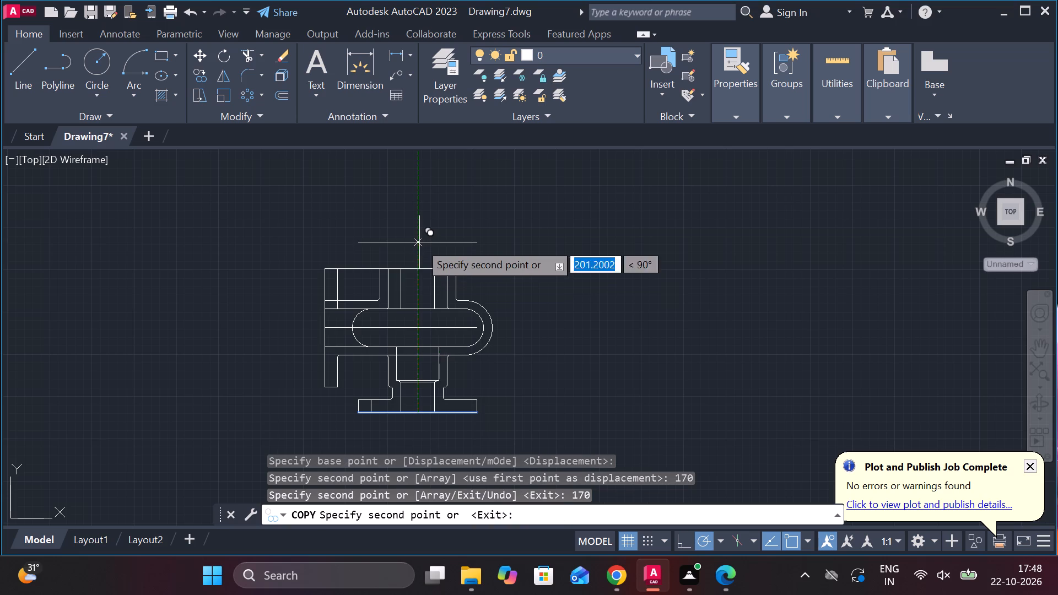
pyautogui.press('Return')
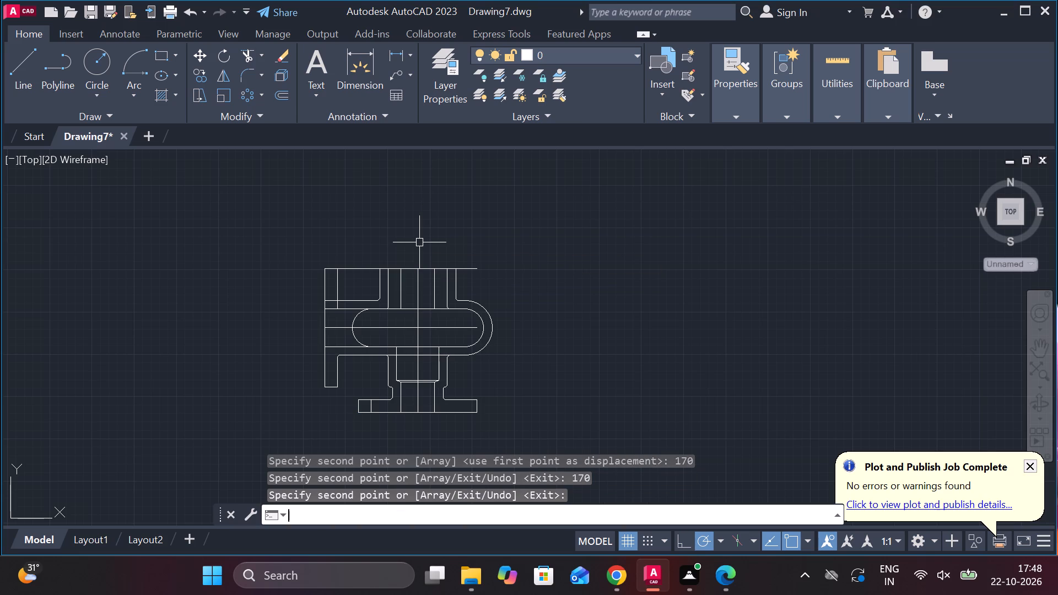
# Copy the base flange's bottom edge from its midpoint straight up by 170 units once more.
pyautogui.click(423, 413)
pyautogui.click(204, 71)
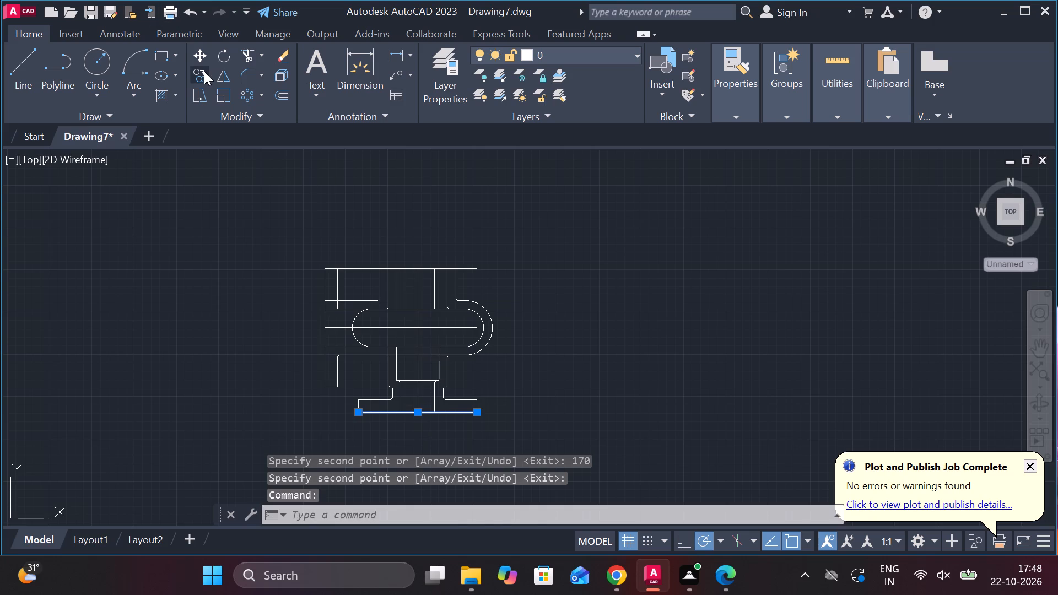
pyautogui.click(414, 414)
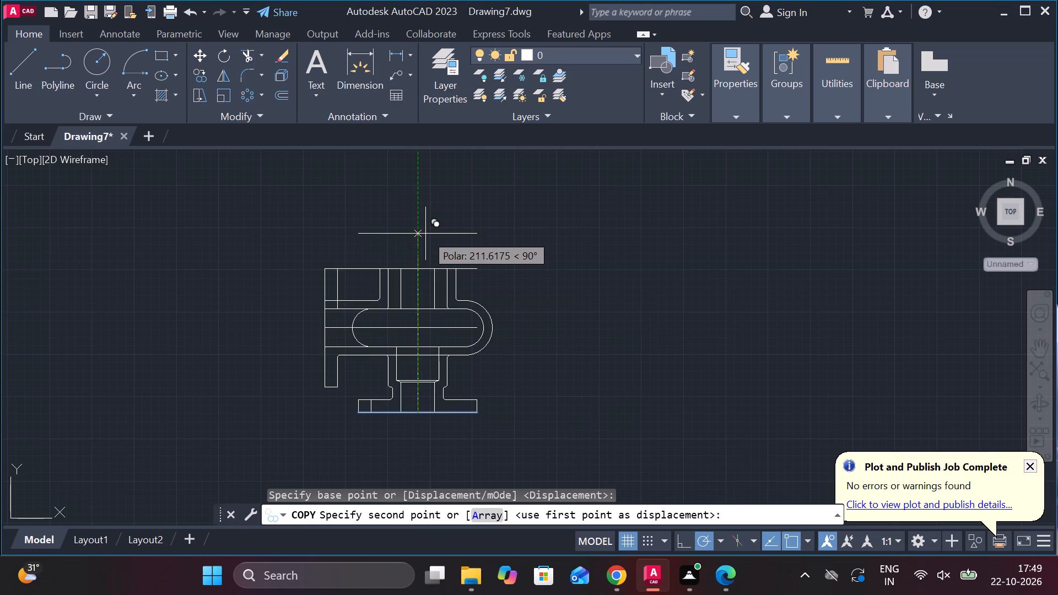
pyautogui.press('1')
pyautogui.press('7')
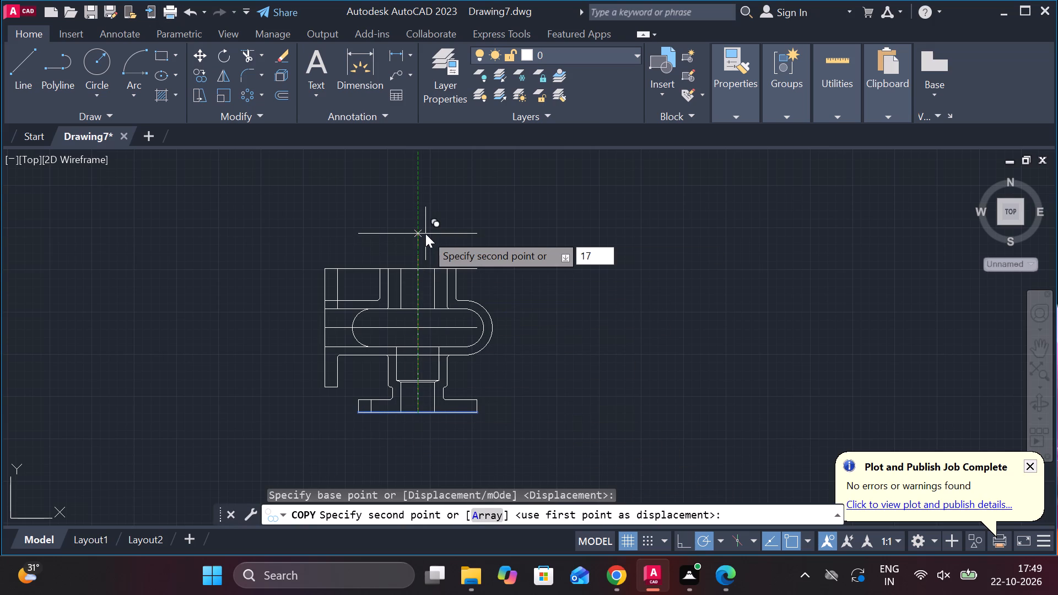
pyautogui.press('0')
pyautogui.press('Return')
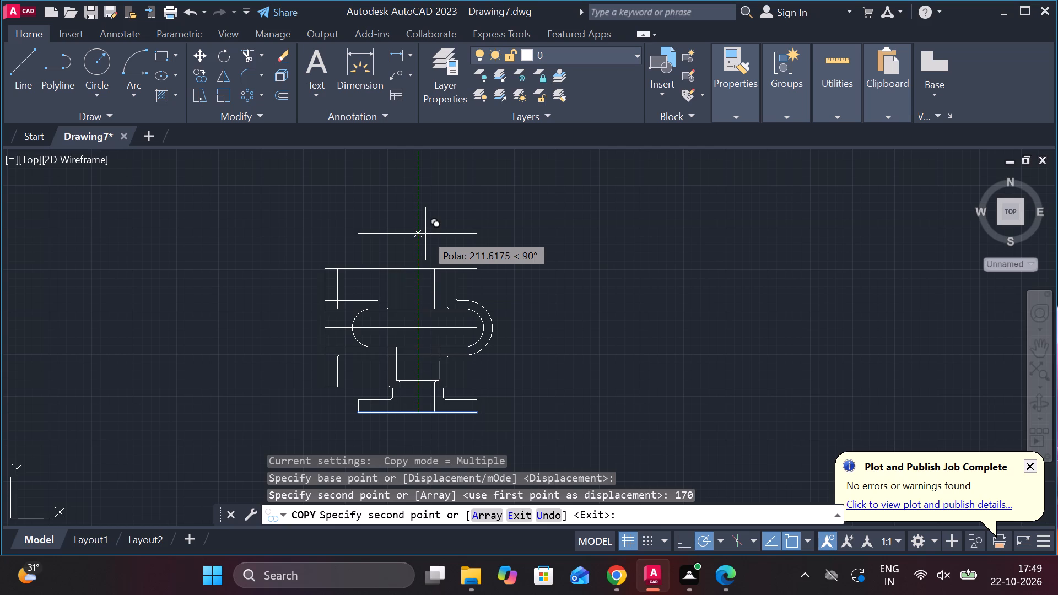
# Finish copying the base flange's bottom edge.
pyautogui.press('Return')
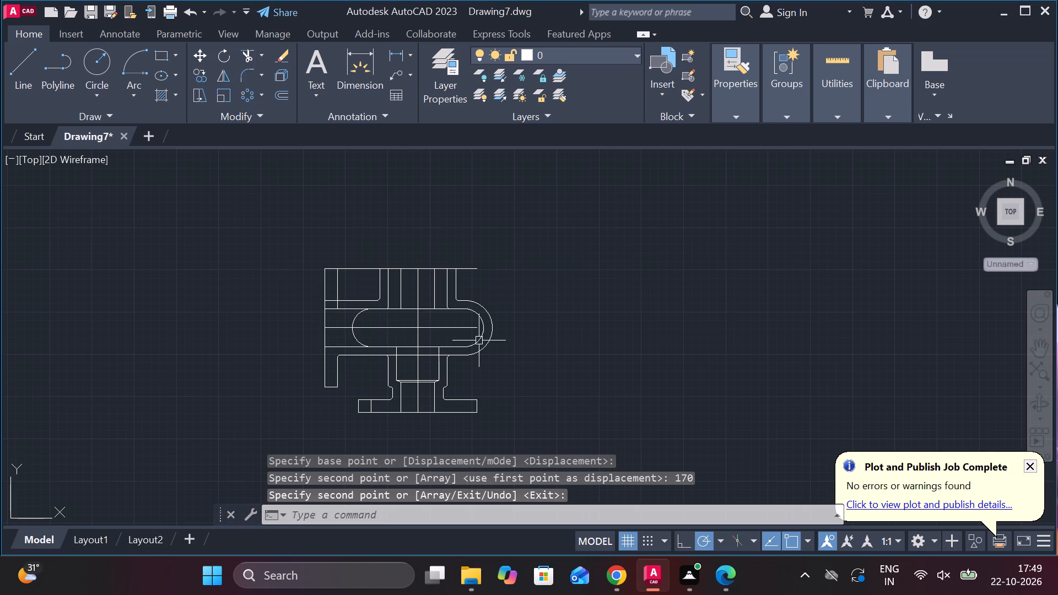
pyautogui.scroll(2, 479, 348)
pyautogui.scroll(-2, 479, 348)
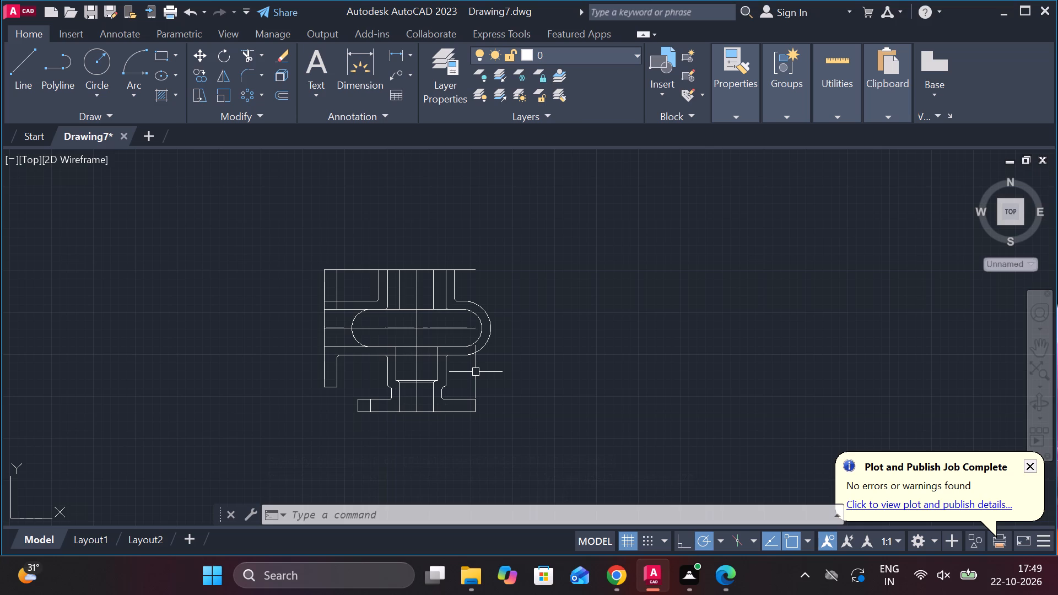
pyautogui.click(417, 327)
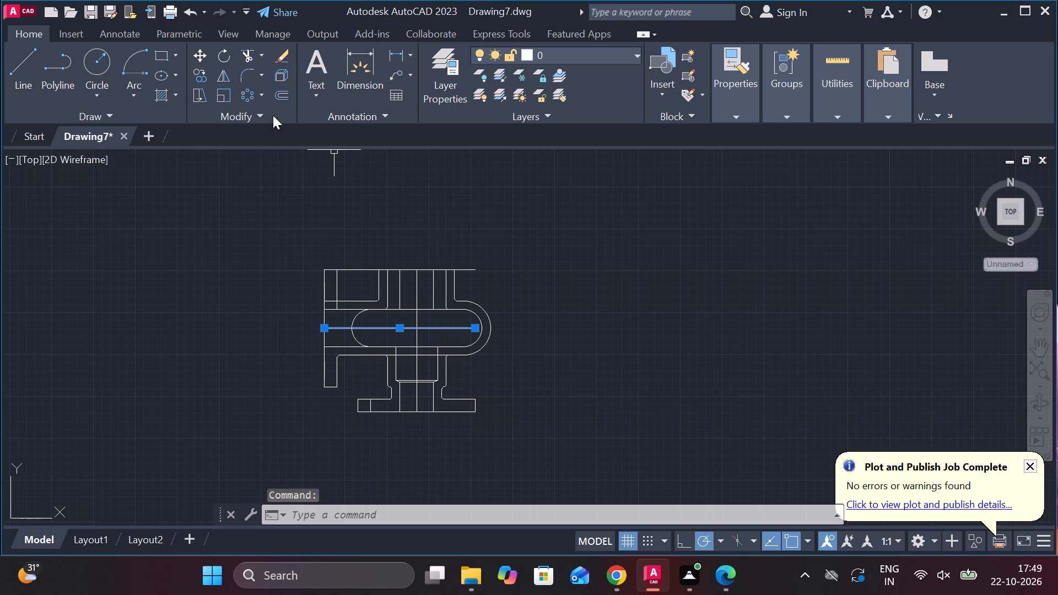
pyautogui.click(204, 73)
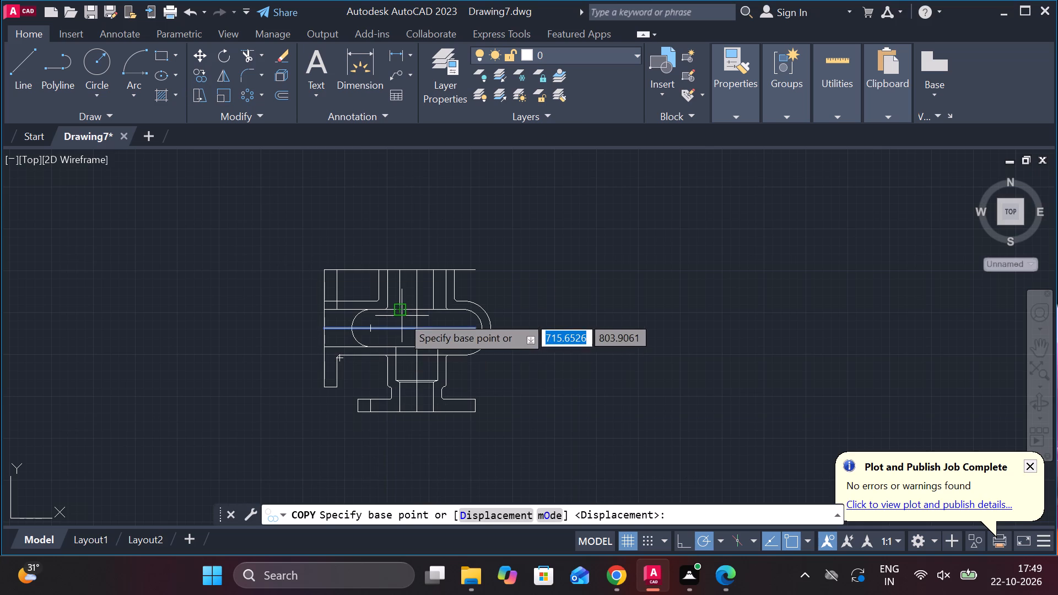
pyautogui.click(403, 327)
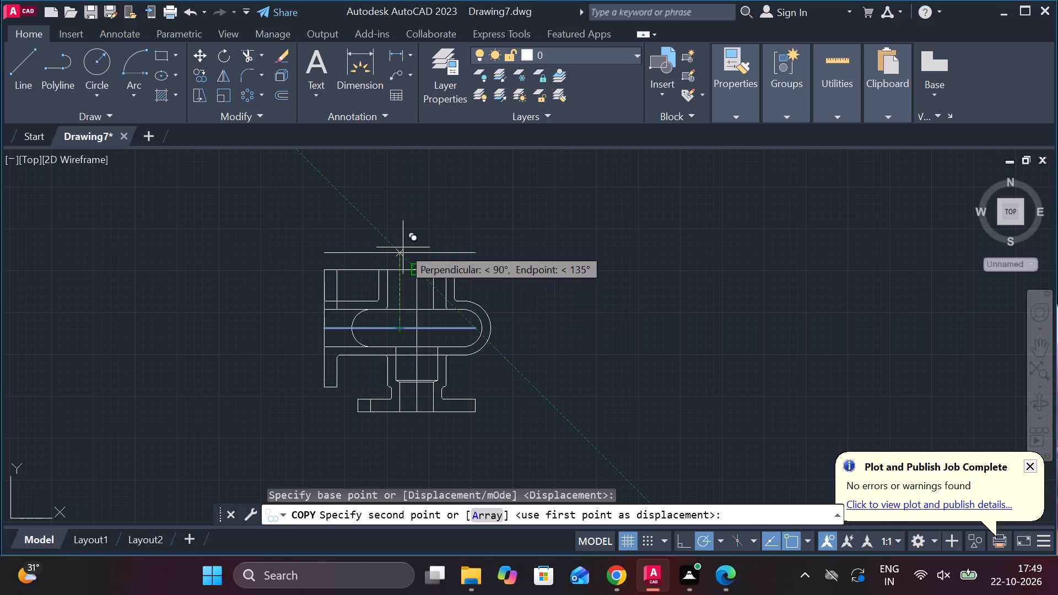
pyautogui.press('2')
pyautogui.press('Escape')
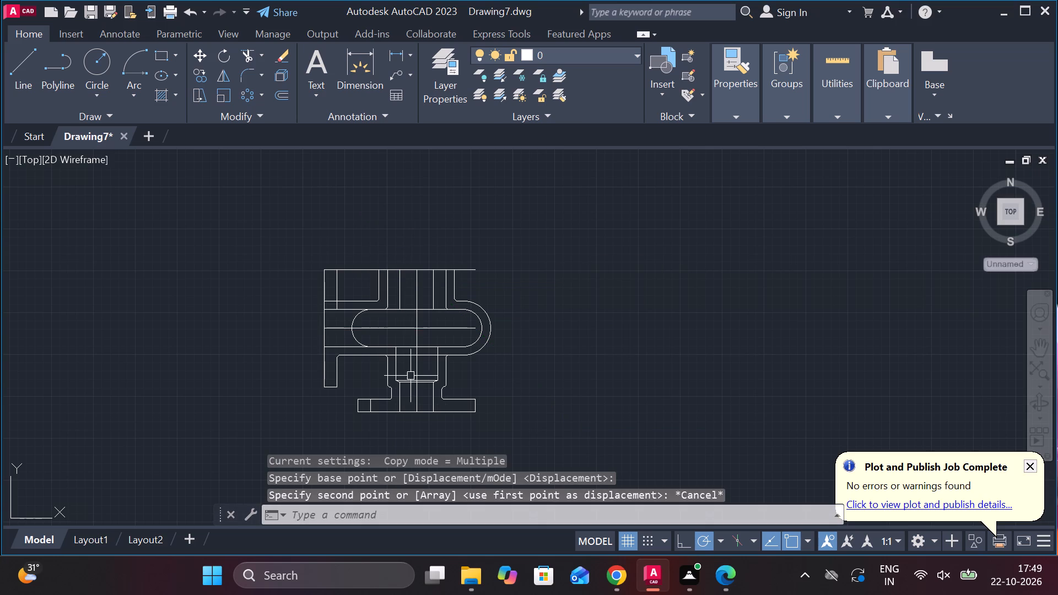
# Measure the vertical distance from the horizontal centreline up to the top edge at the vertical axis, without placing the dimension.
pyautogui.click(396, 55)
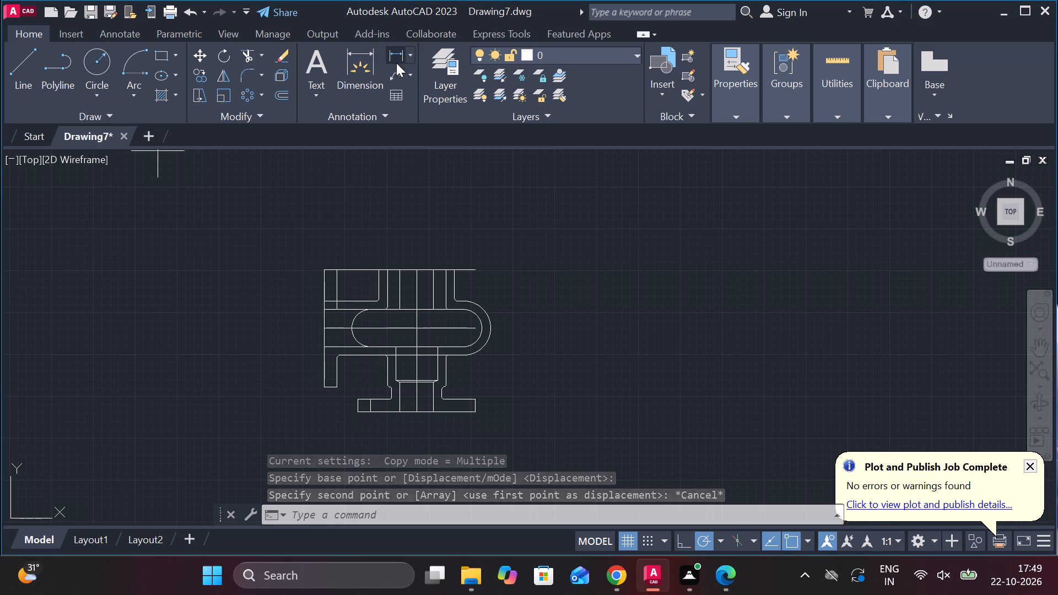
pyautogui.click(413, 328)
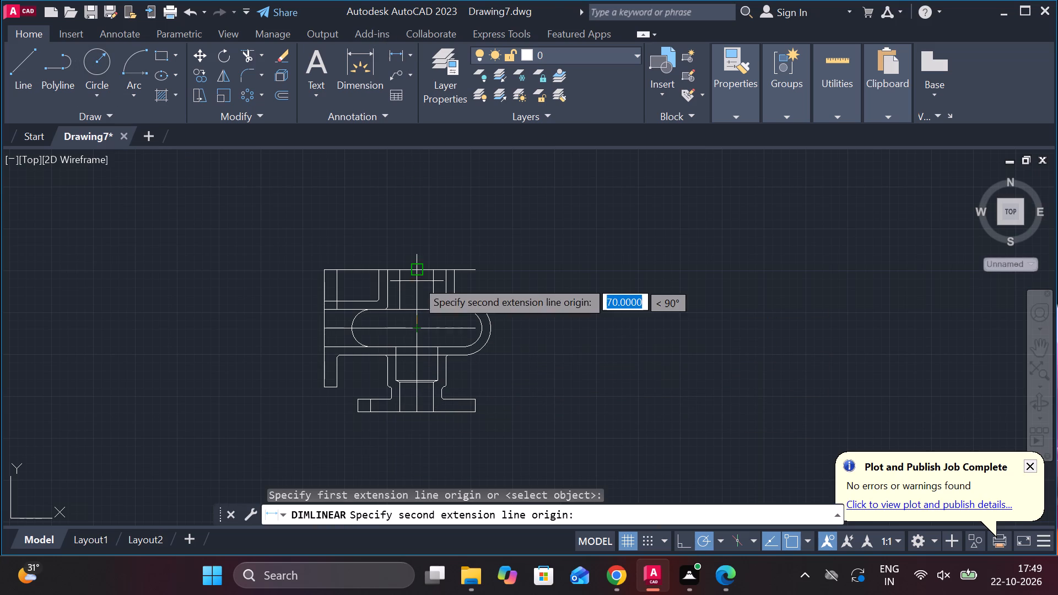
pyautogui.click(415, 271)
pyautogui.scroll(3, 576, 317)
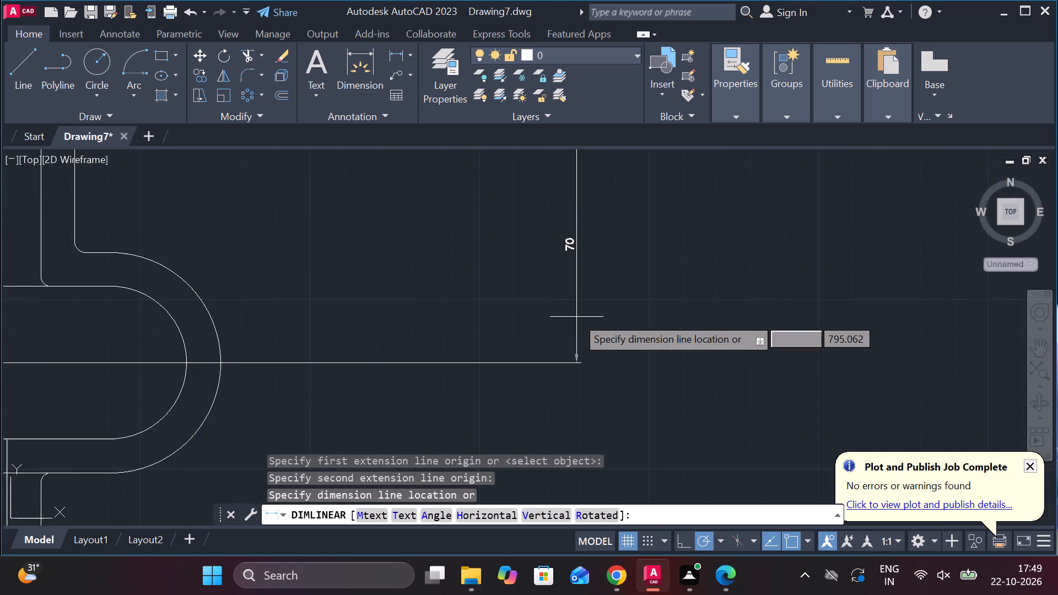
pyautogui.scroll(-3, 576, 317)
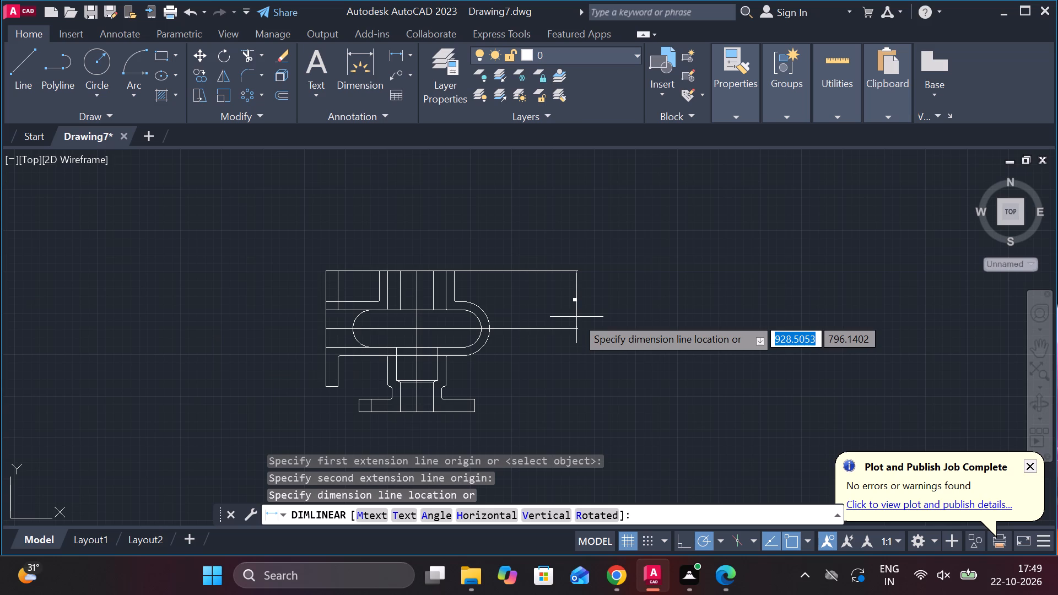
pyautogui.press('Escape')
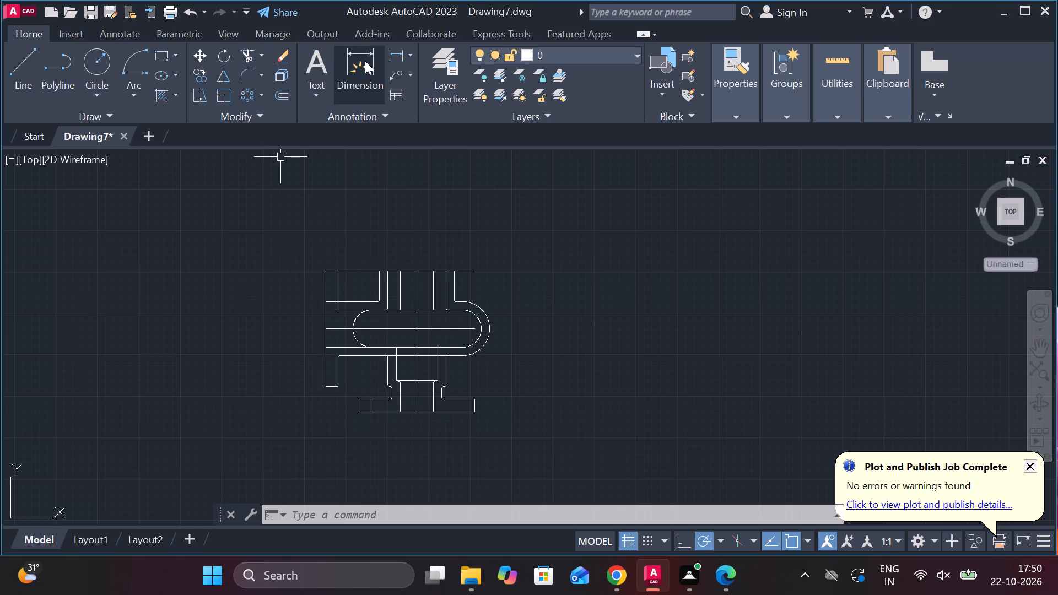
# Measure the left flange's full height along its outer face with a linear dimension, without placing it.
pyautogui.click(399, 55)
pyautogui.scroll(3, 314, 252)
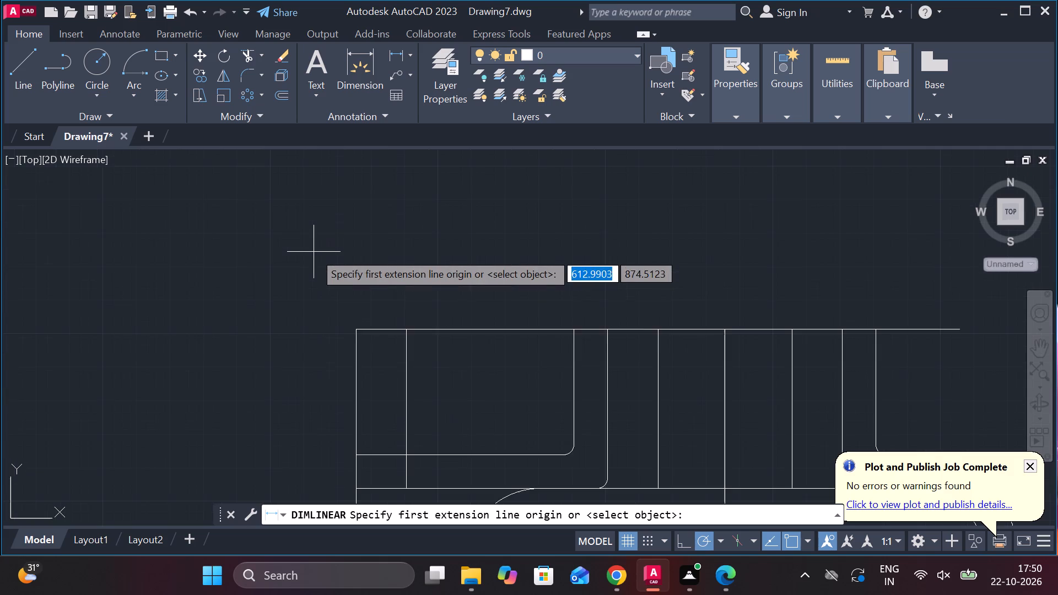
pyautogui.click(355, 334)
pyautogui.scroll(-2, 374, 294)
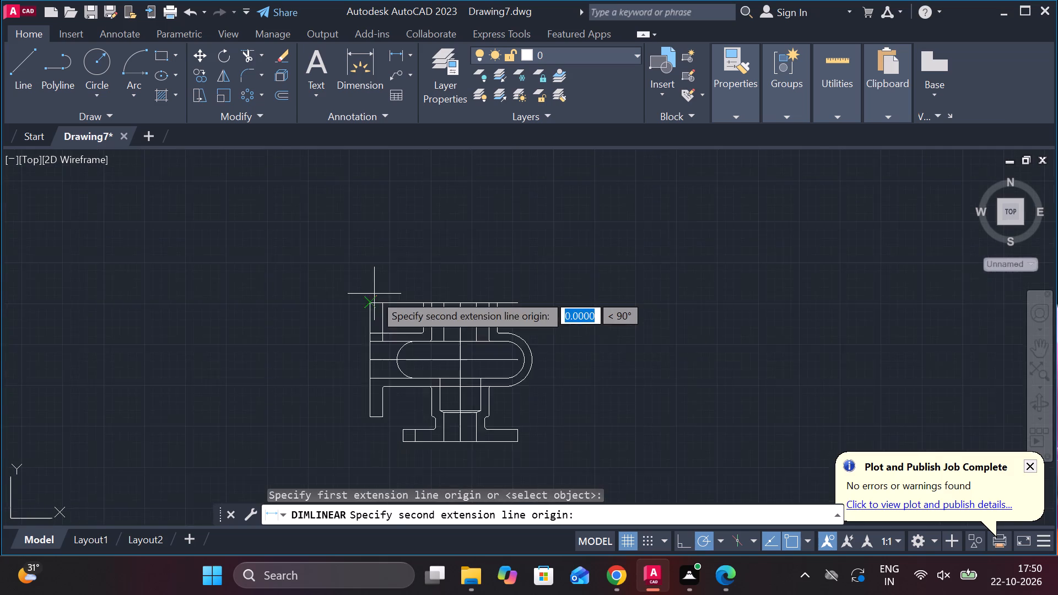
pyautogui.scroll(-2, 374, 294)
pyautogui.click(369, 369)
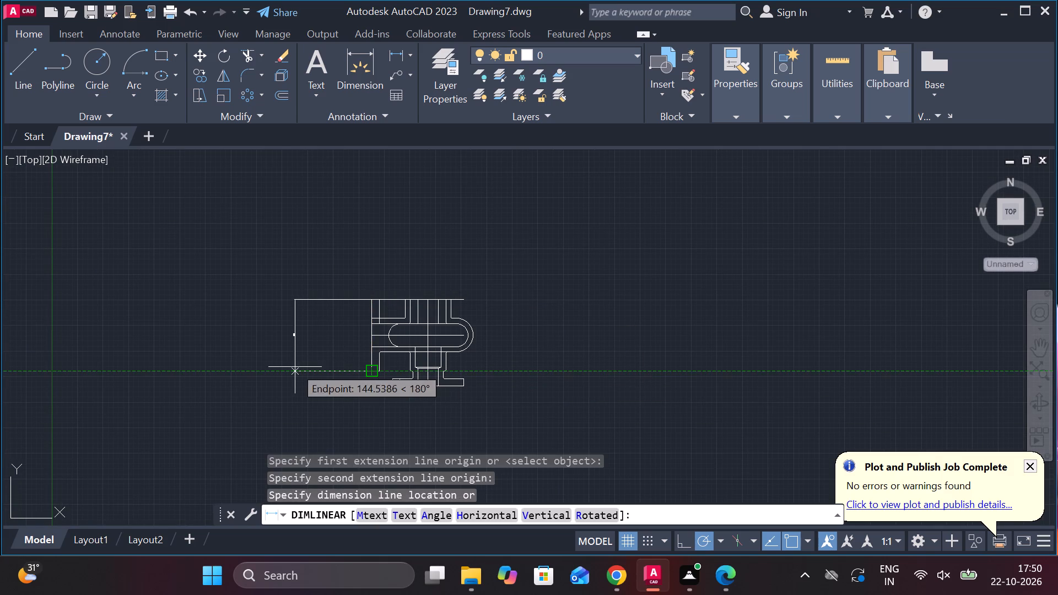
pyautogui.scroll(4, 294, 366)
pyautogui.scroll(-4, 294, 366)
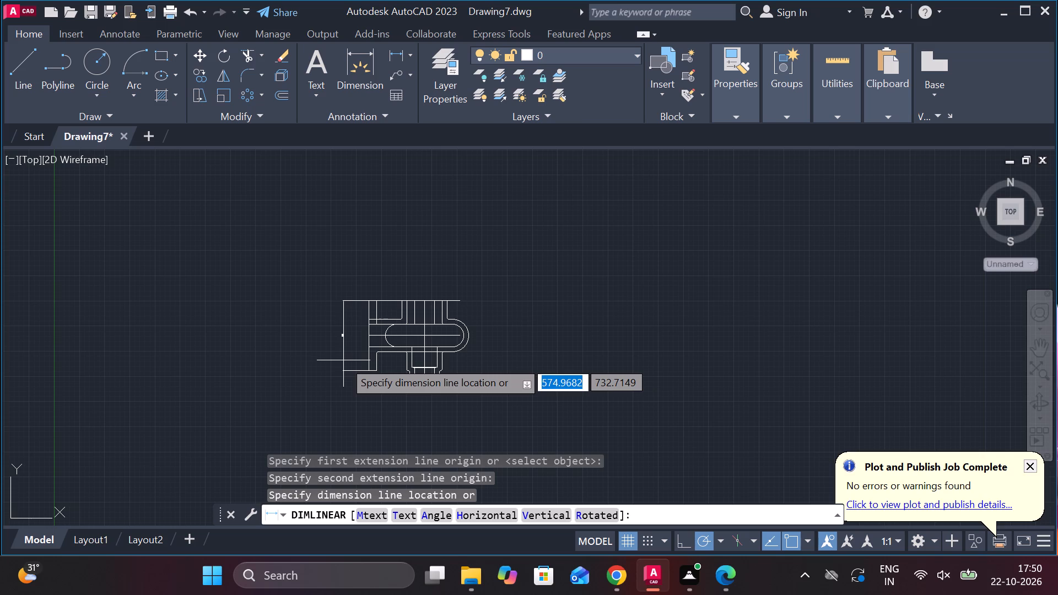
pyautogui.press('Escape')
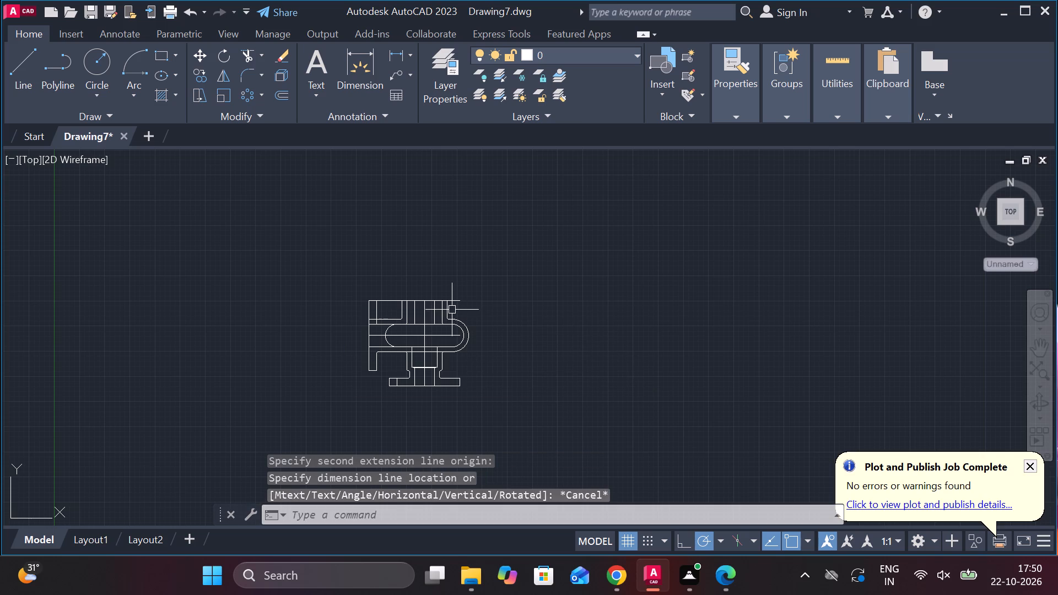
# Measure the height from the horizontal centreline to the top edge at the vertical axis again, without placing the dimension.
pyautogui.scroll(2, 406, 284)
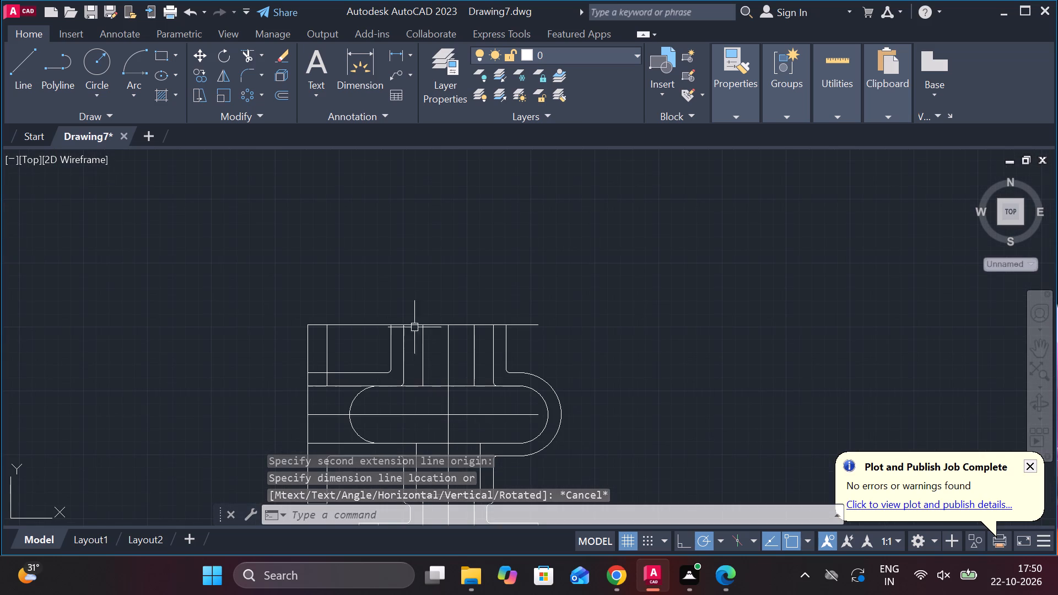
pyautogui.scroll(2, 539, 445)
pyautogui.scroll(-1, 539, 445)
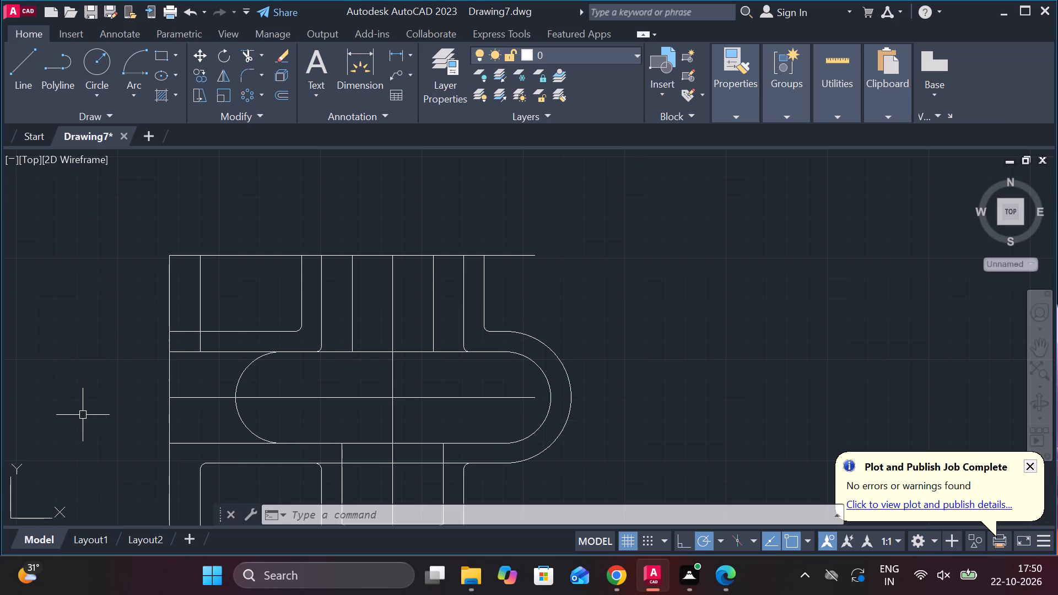
pyautogui.click(393, 56)
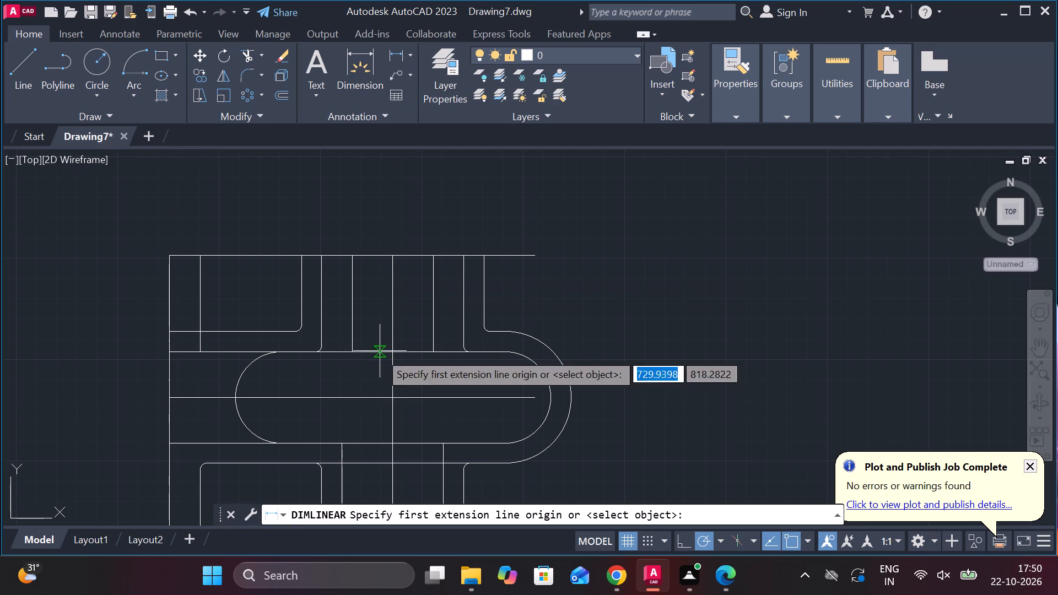
pyautogui.click(393, 407)
pyautogui.click(397, 264)
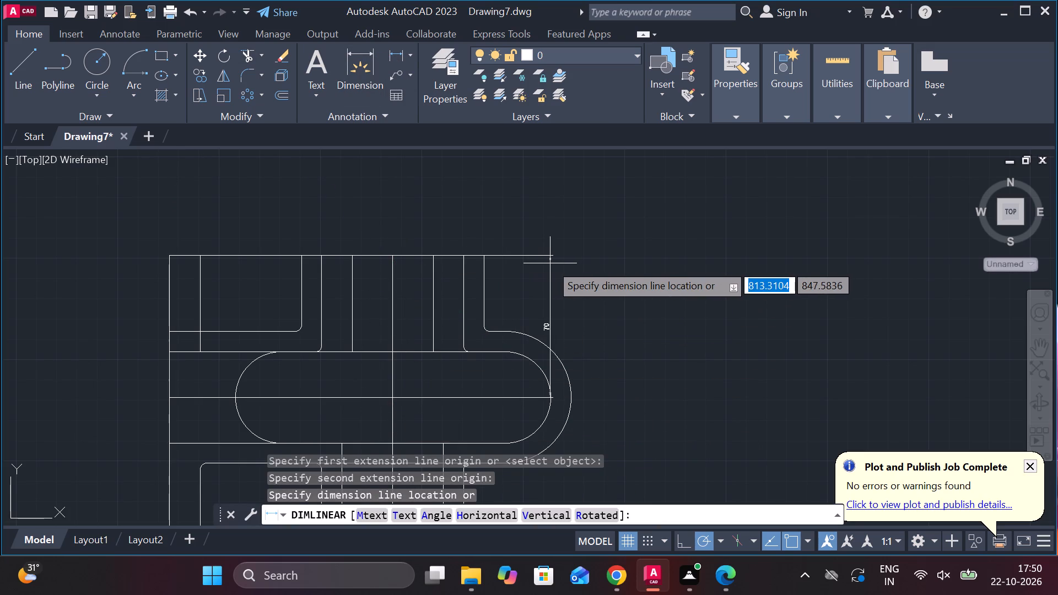
pyautogui.press('Escape')
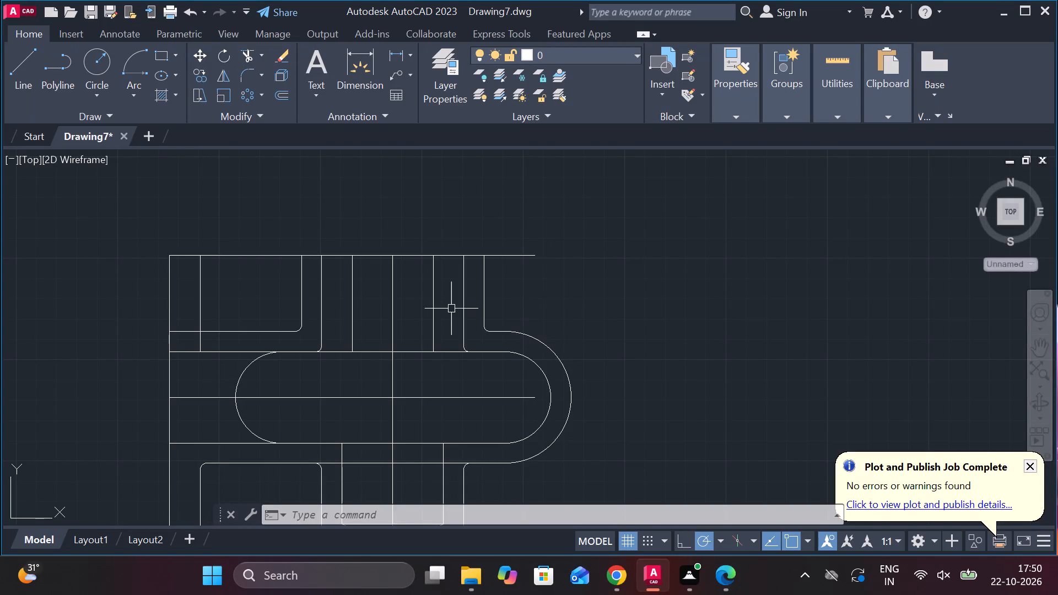
# Copy the upper segment of the vertical centreline 65 units to the right and 65 units to the left.
pyautogui.click(394, 311)
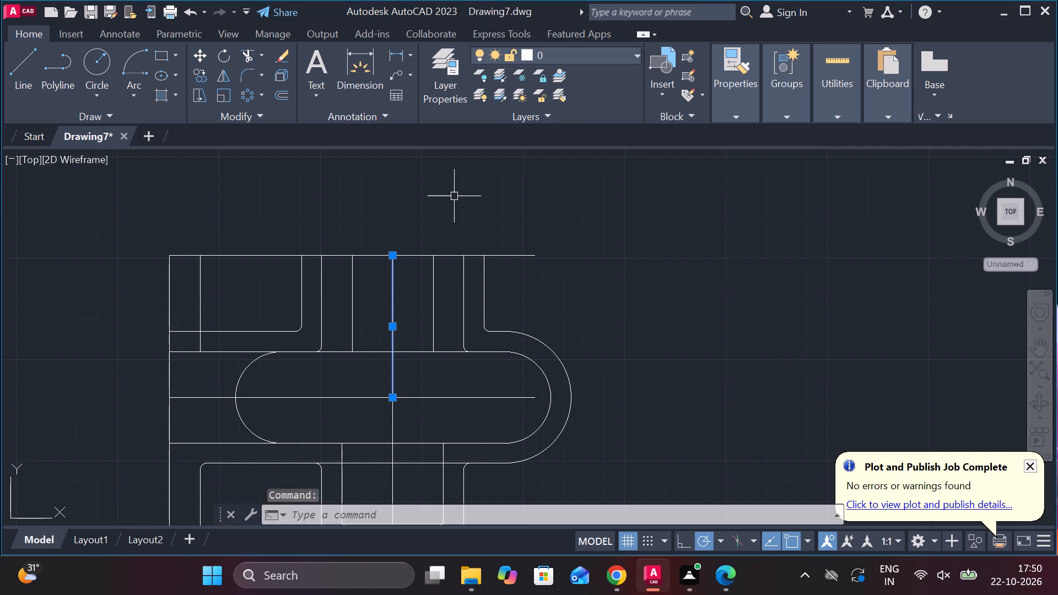
pyautogui.click(202, 77)
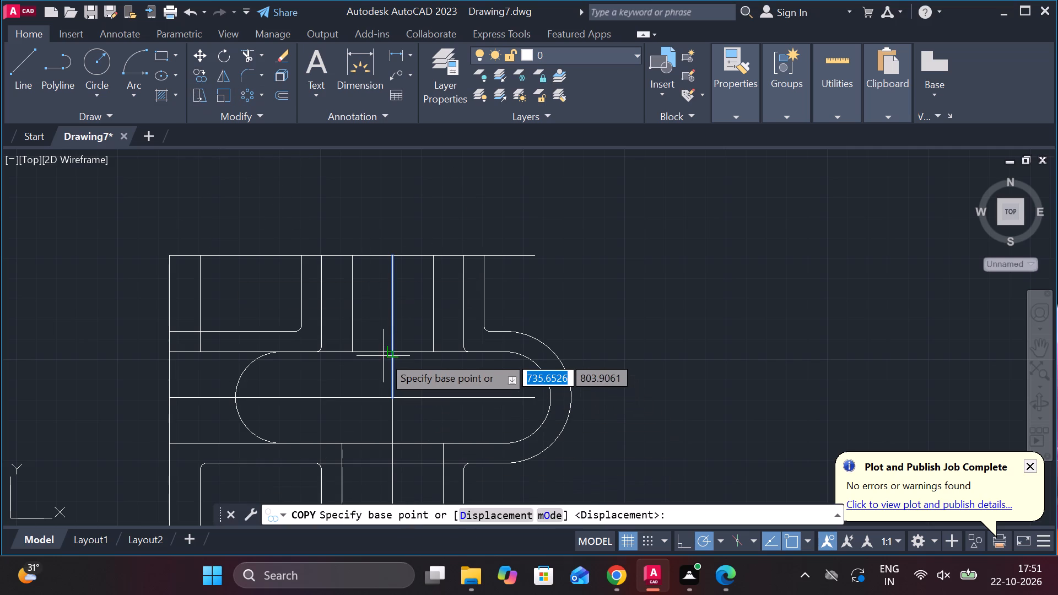
pyautogui.click(393, 355)
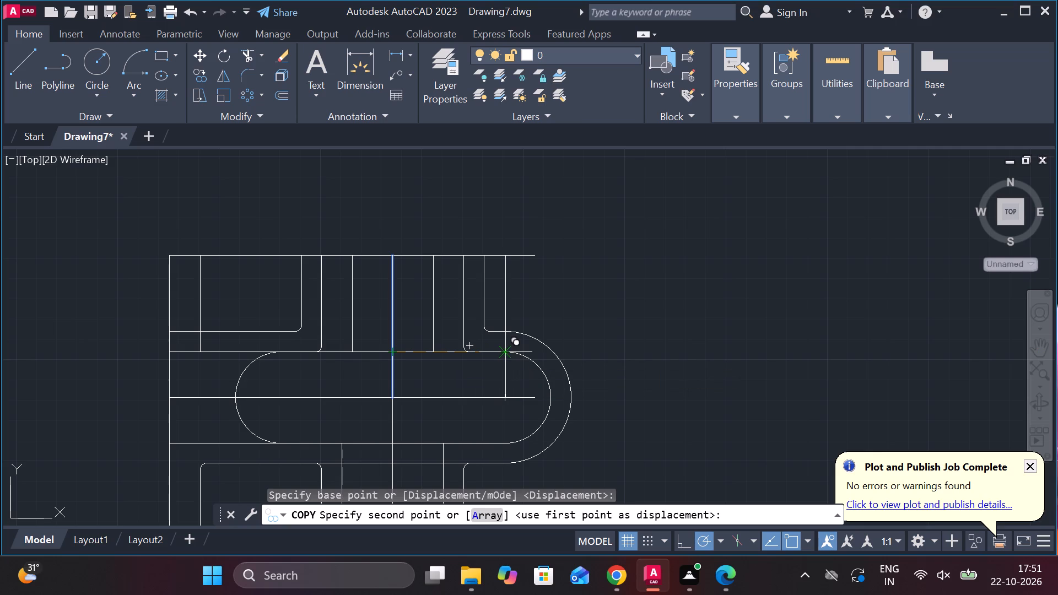
pyautogui.write('12')
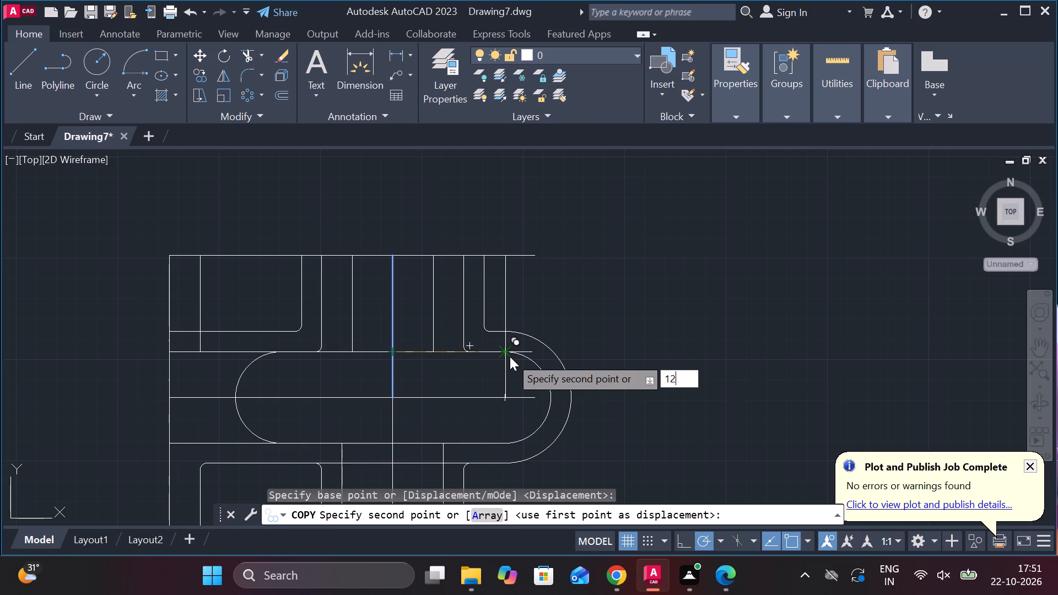
pyautogui.press('BackSpace')
pyautogui.press('BackSpace')
pyautogui.write('65')
pyautogui.press('Return')
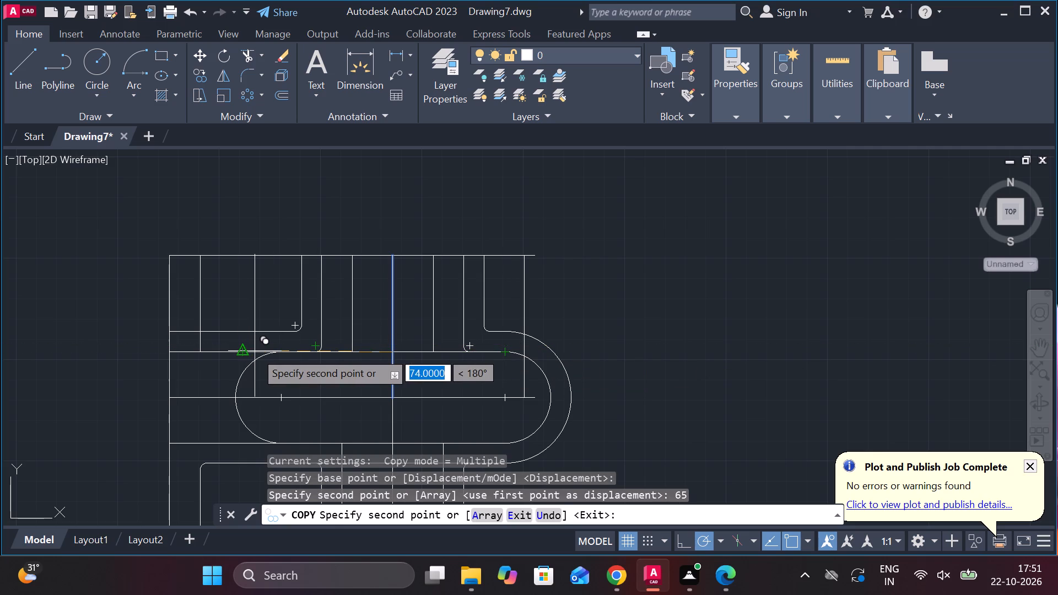
pyautogui.write('65')
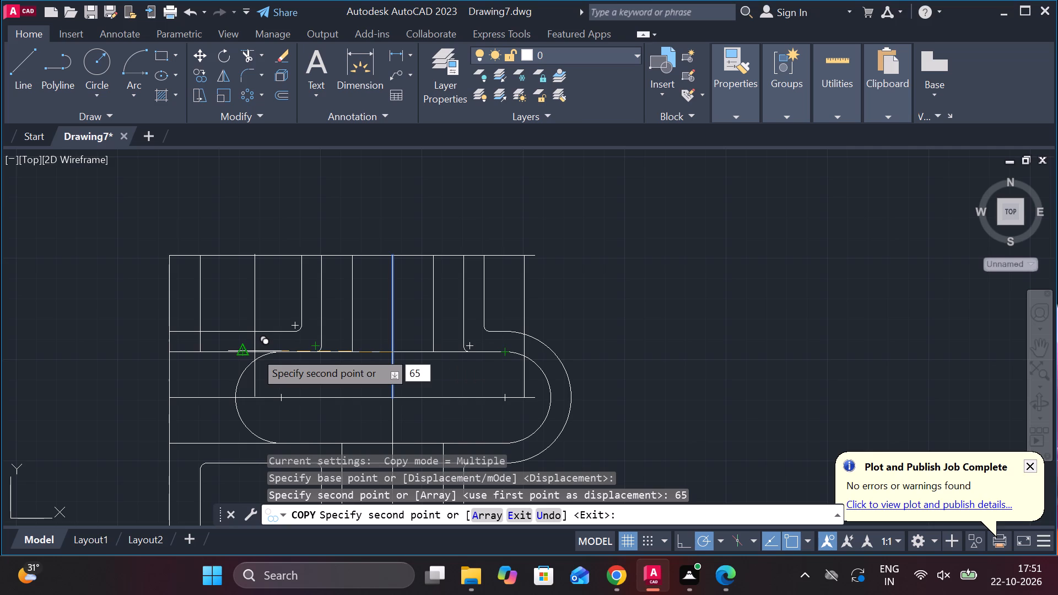
pyautogui.press('Return')
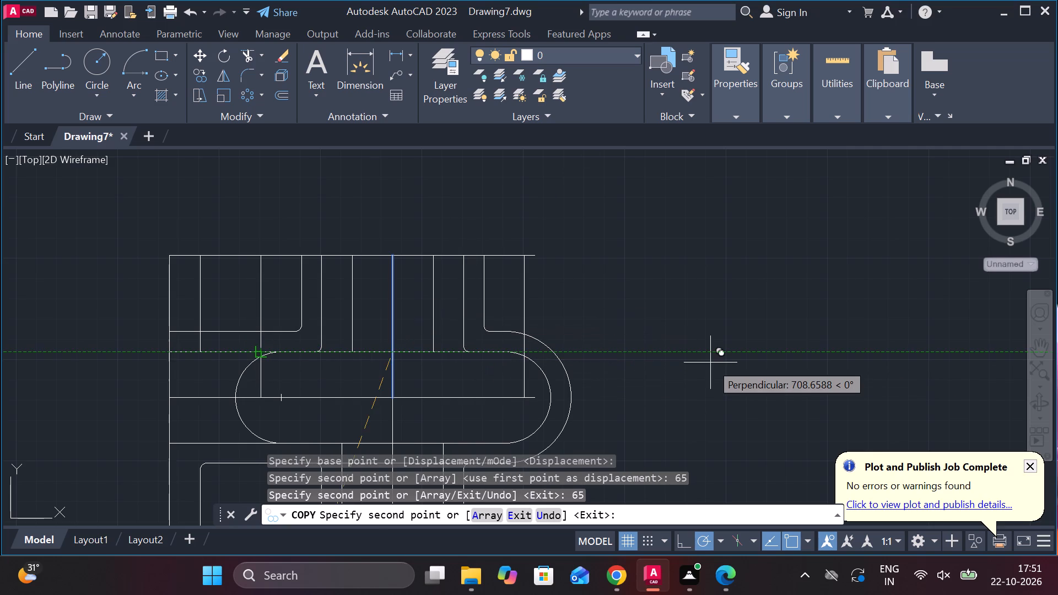
pyautogui.press('Escape')
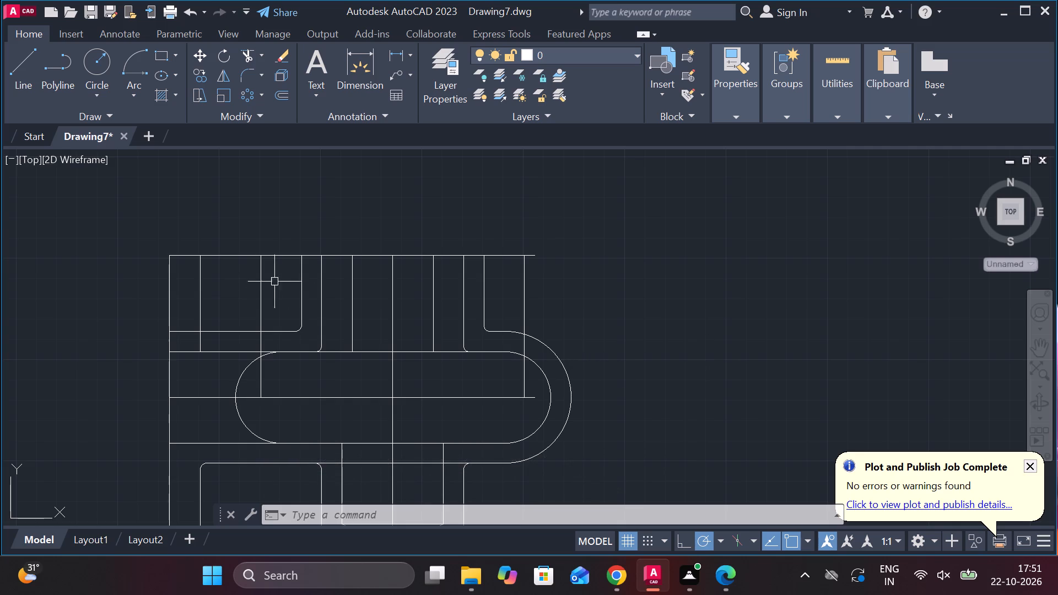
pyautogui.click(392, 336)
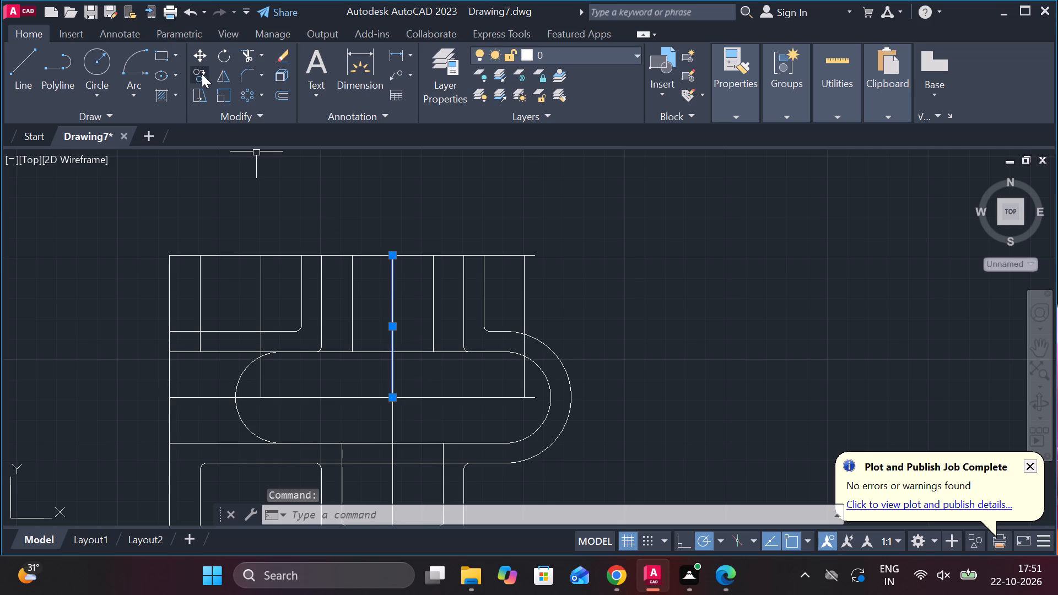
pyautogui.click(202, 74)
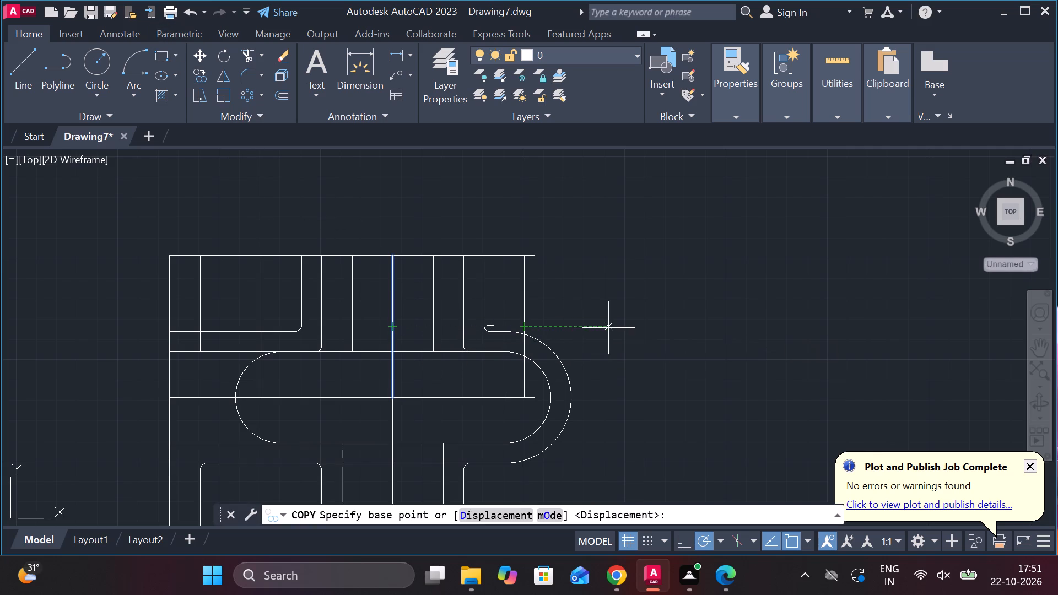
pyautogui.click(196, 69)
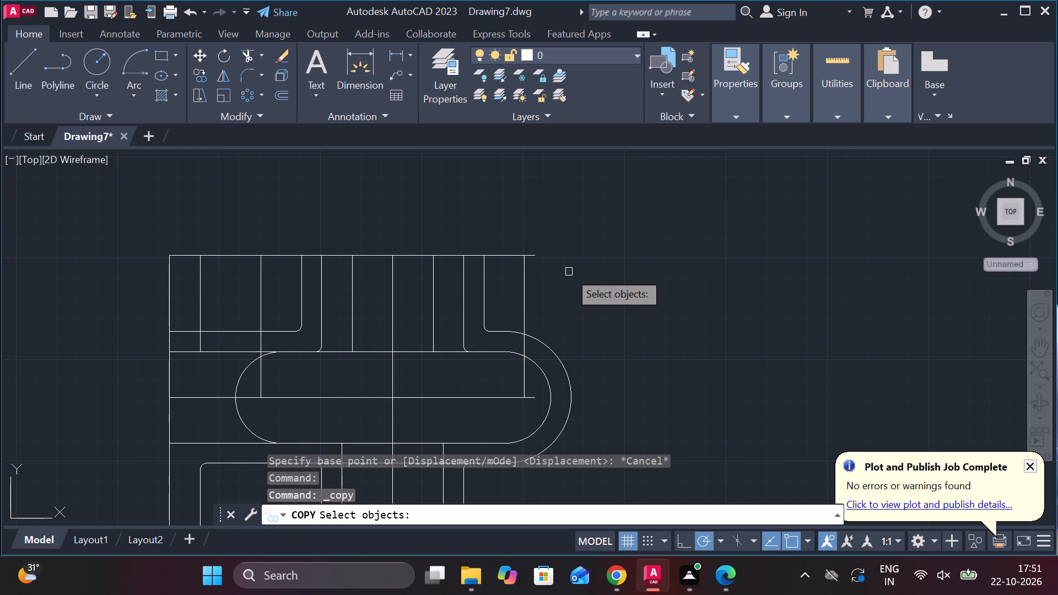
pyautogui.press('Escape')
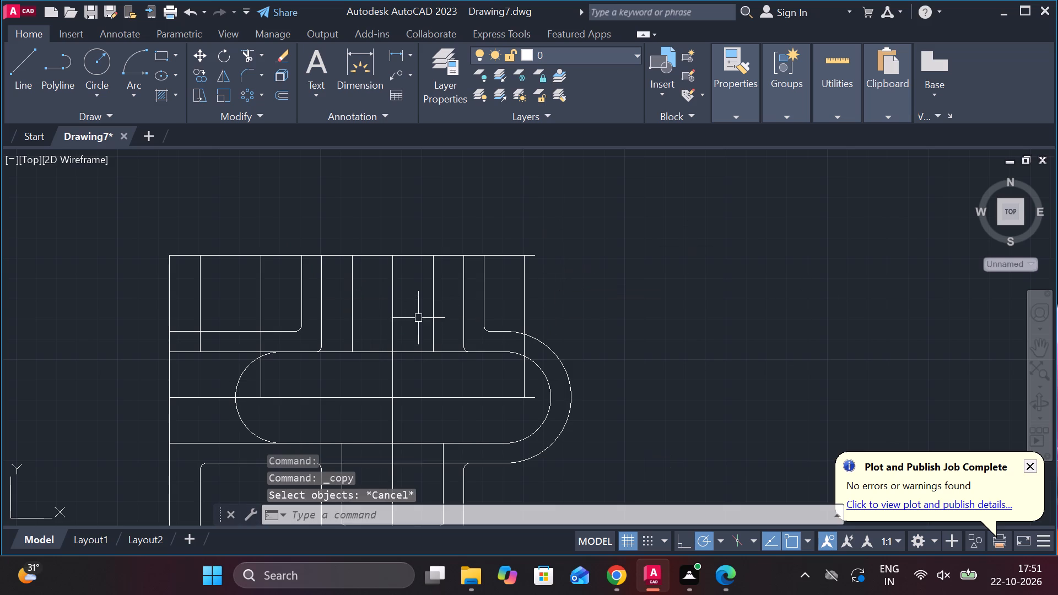
# Copy the upper segment of the vertical centreline 82.5 units to the right and 82.5 units to the left.
pyautogui.click(393, 325)
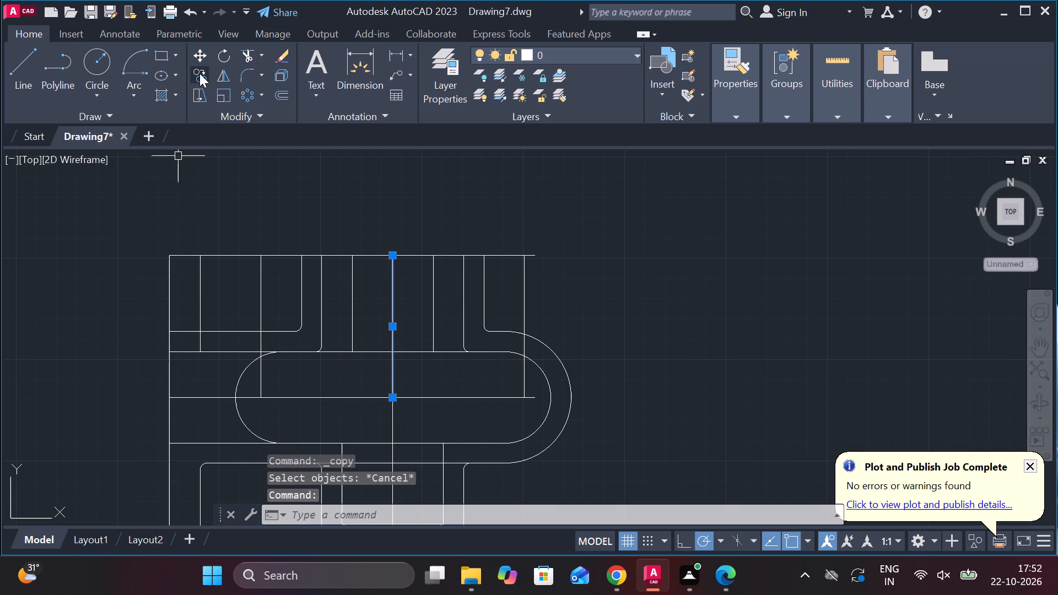
pyautogui.click(199, 73)
pyautogui.click(392, 323)
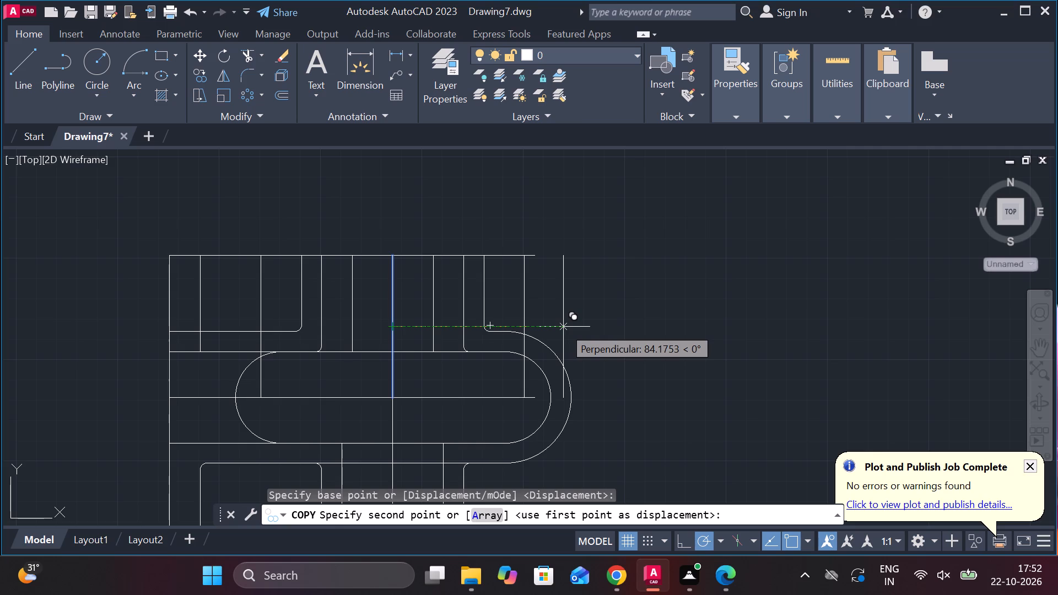
pyautogui.press('8')
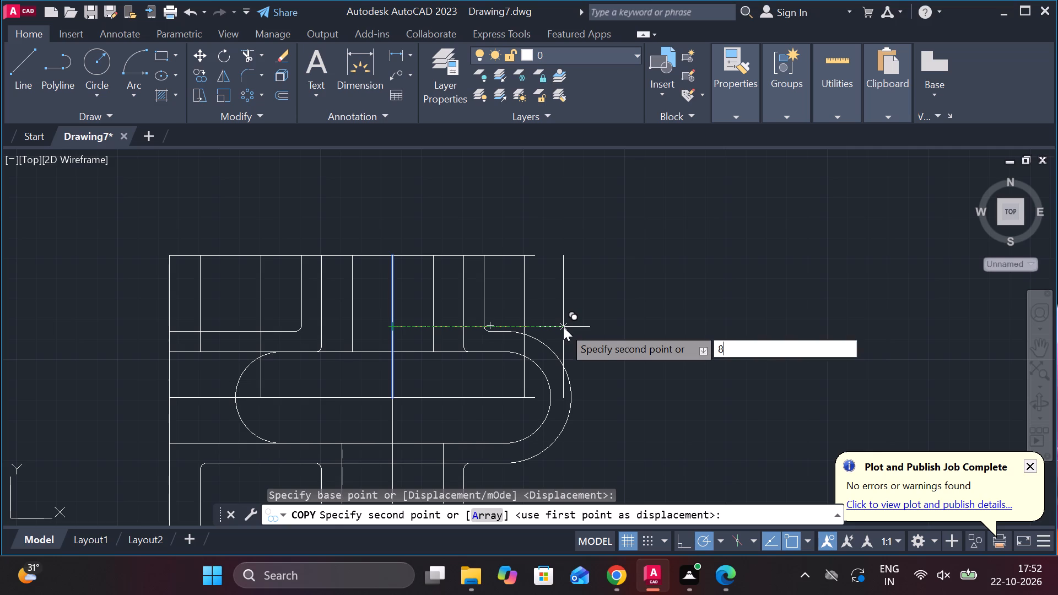
pyautogui.press('2')
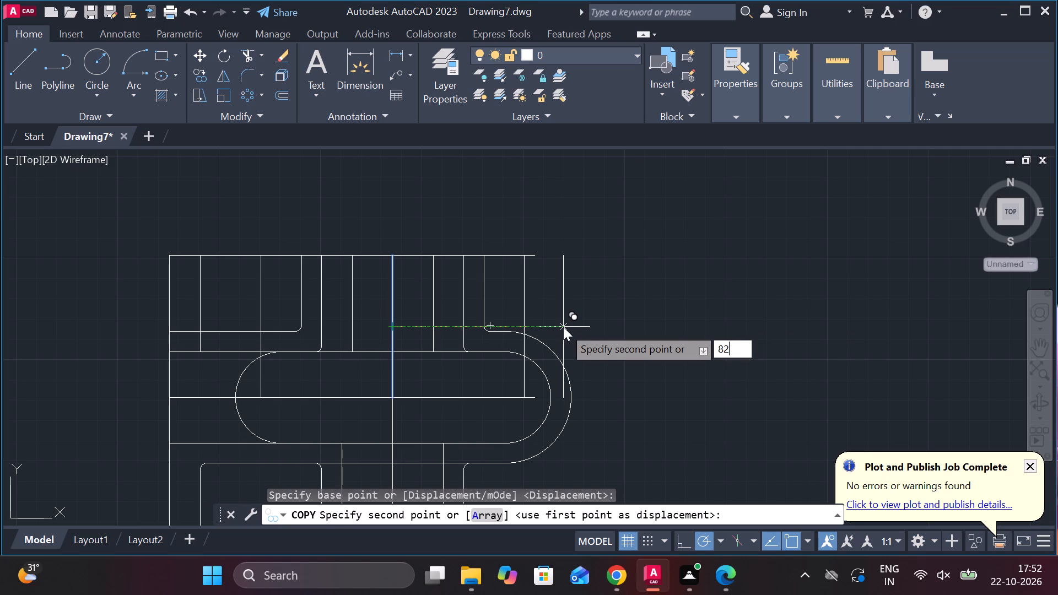
pyautogui.write('.5')
pyautogui.press('Return')
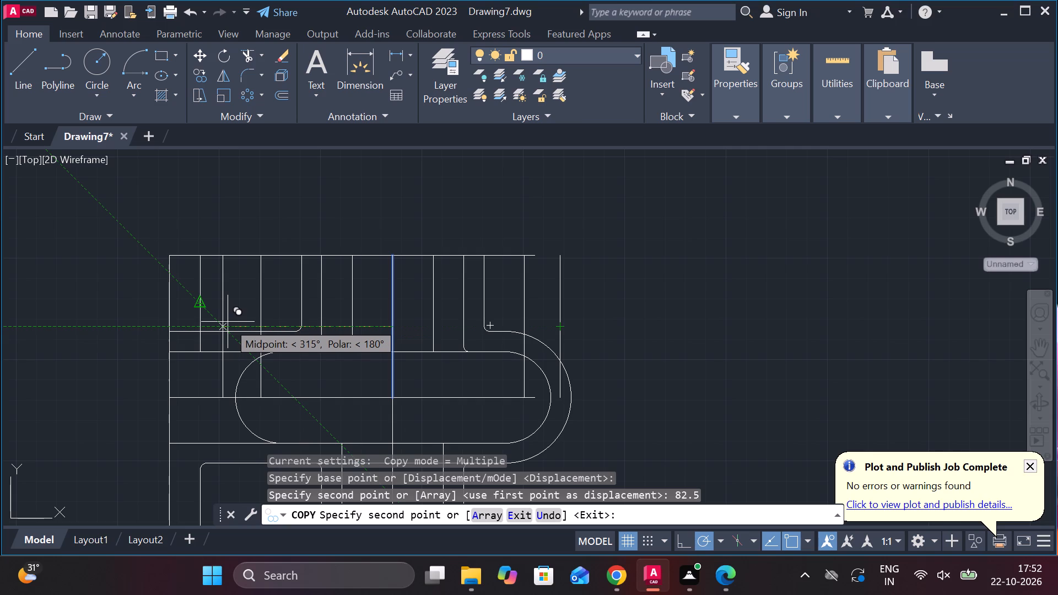
pyautogui.write('82')
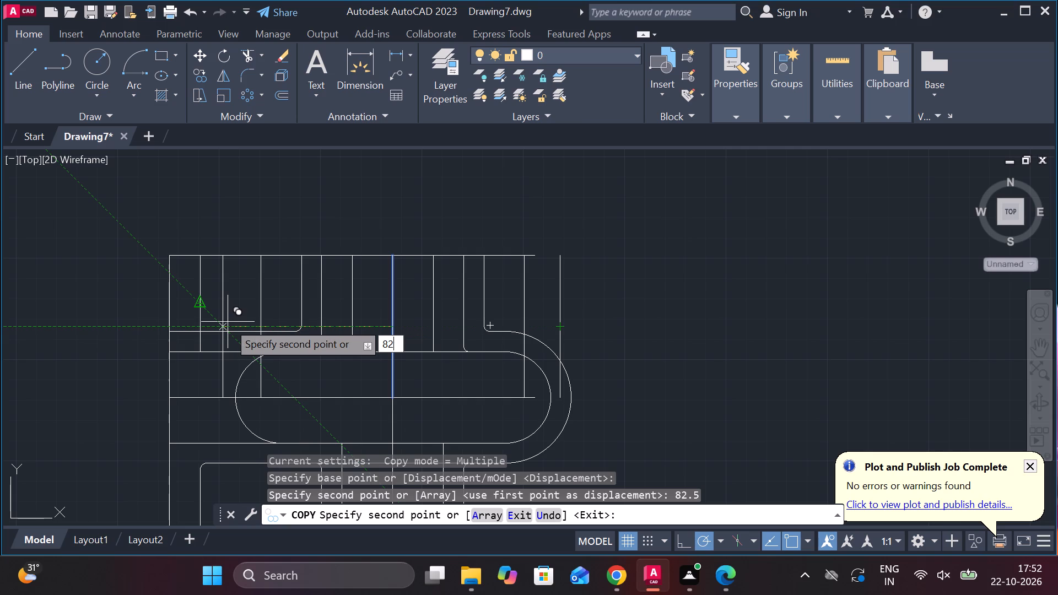
pyautogui.write('.5')
pyautogui.press('Return')
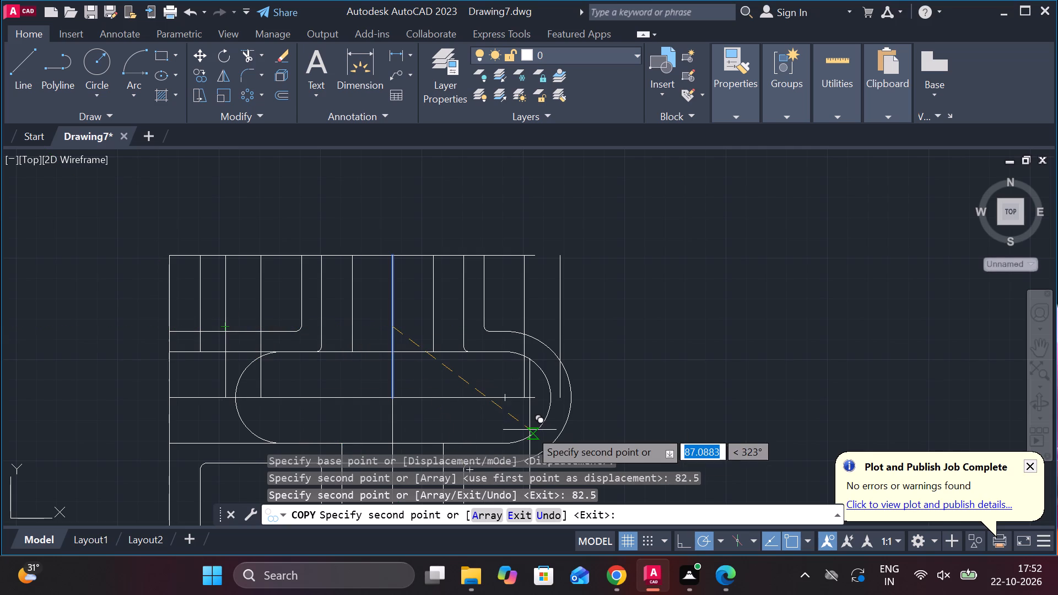
pyautogui.press('Escape')
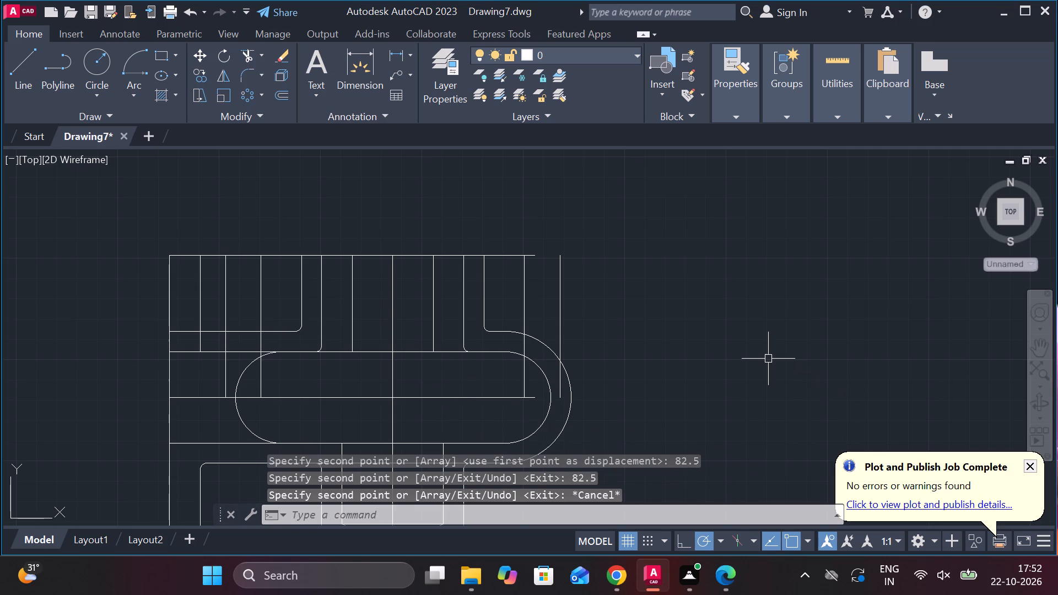
# Extend the top edge line to the vertical line 82.5 units right of the centreline.
pyautogui.write('ex')
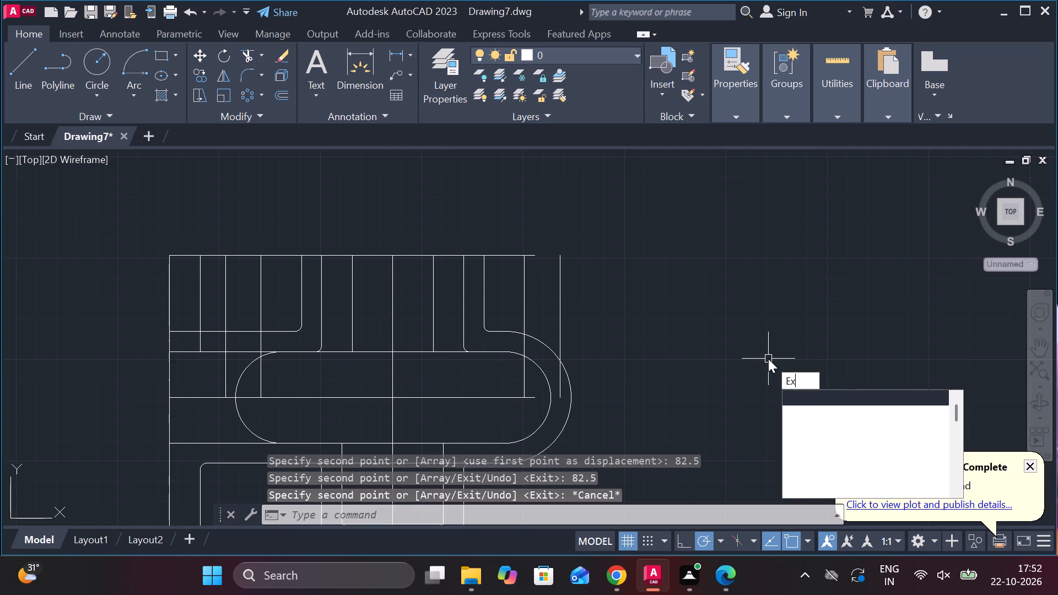
pyautogui.press('Return')
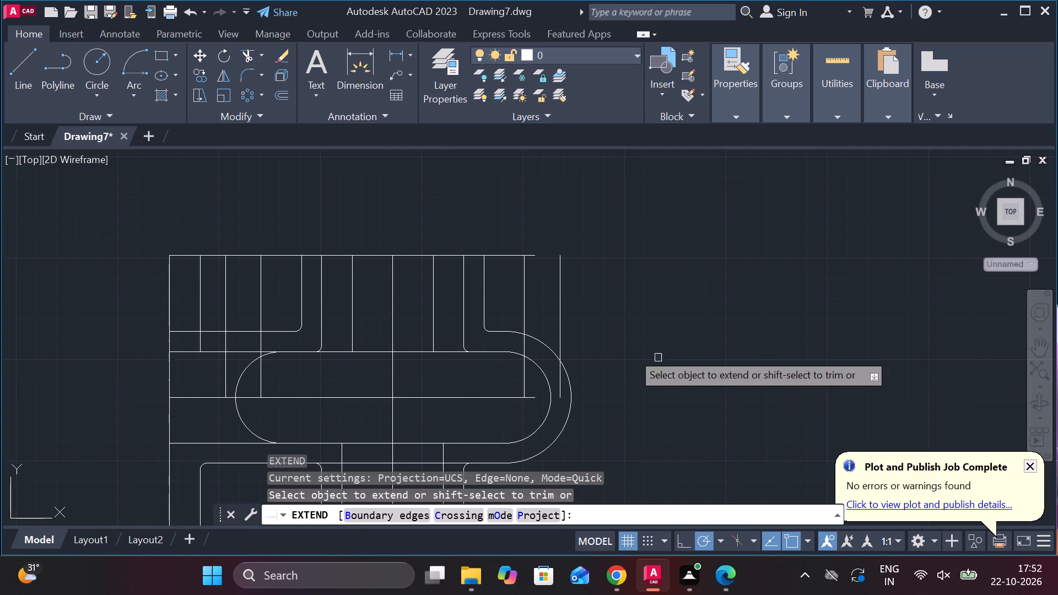
pyautogui.click(494, 257)
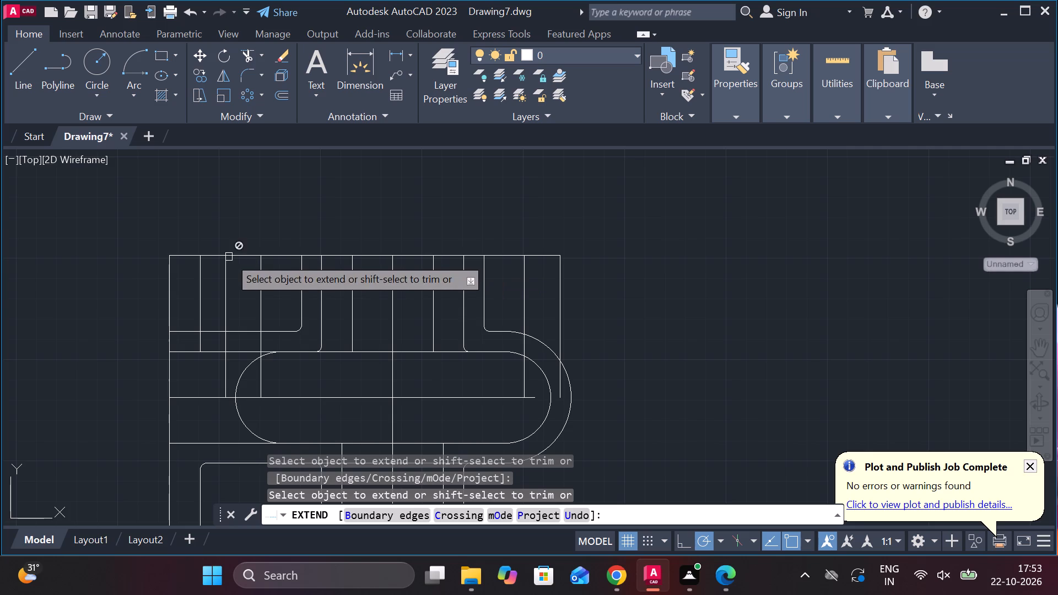
pyautogui.press('Escape')
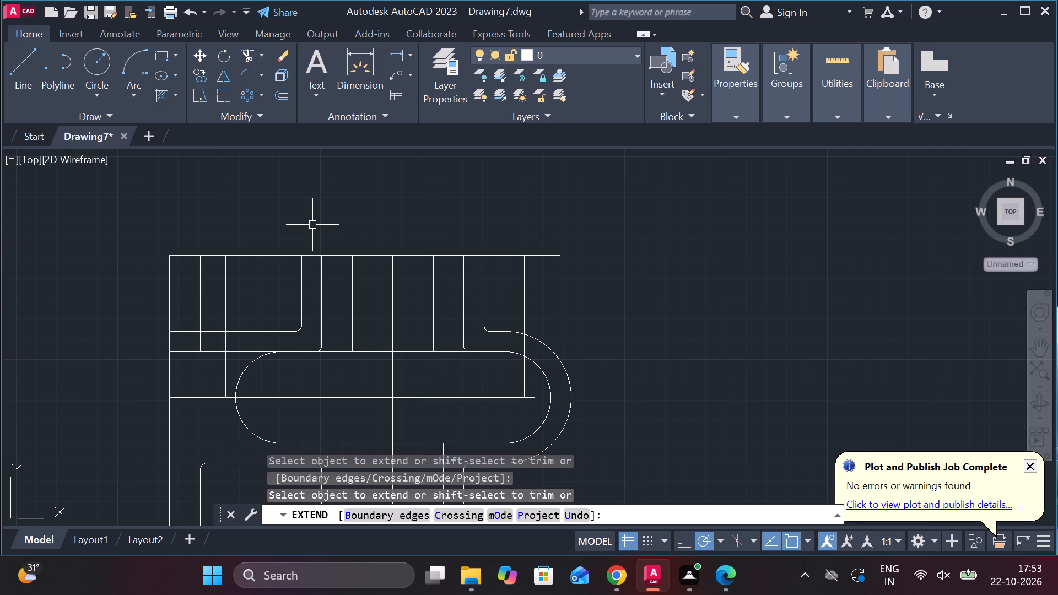
# Copy both overlapping top edge lines 15 units straight down for the underside of the top flange.
pyautogui.click(377, 256)
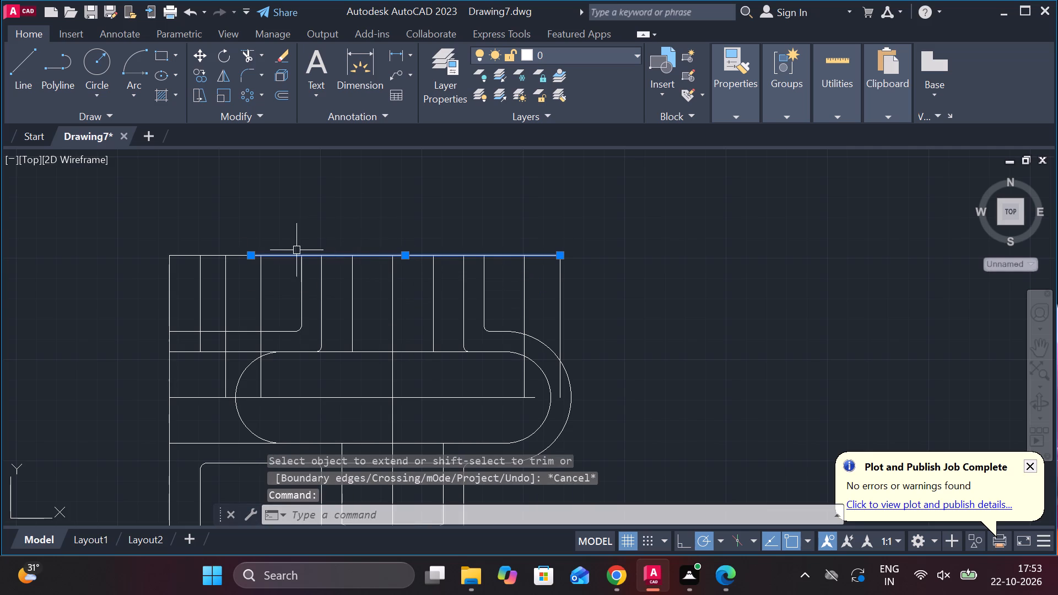
pyautogui.doubleClick(241, 254)
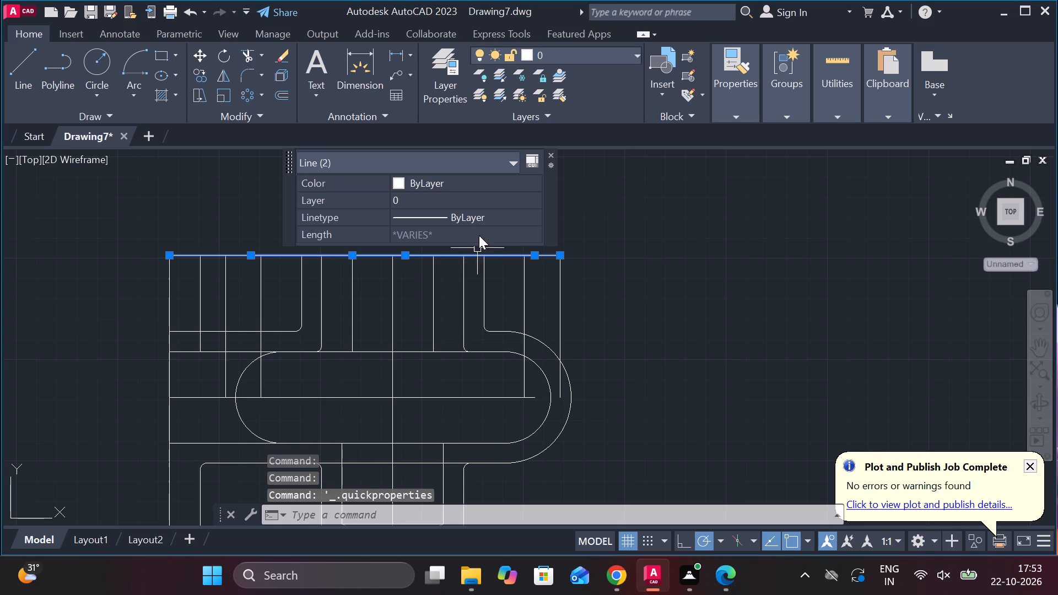
pyautogui.click(201, 74)
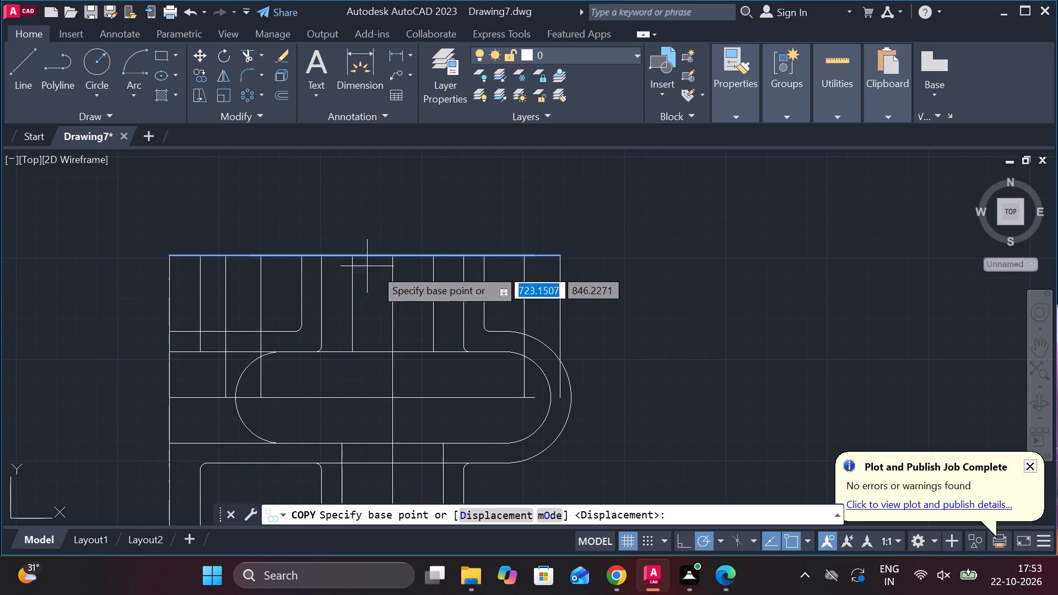
pyautogui.doubleClick(397, 259)
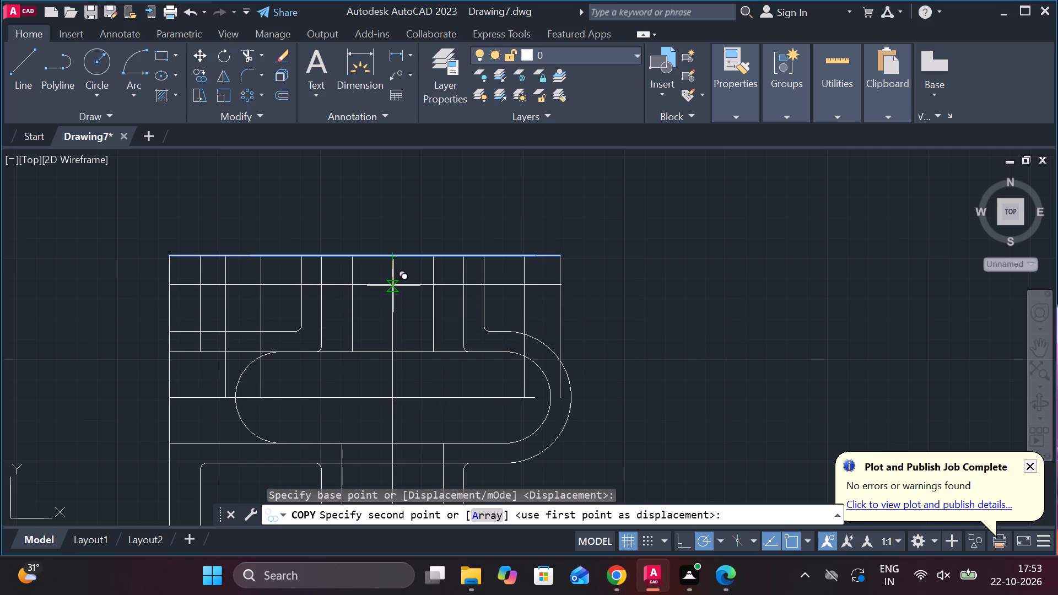
pyautogui.press('1')
pyautogui.press('5')
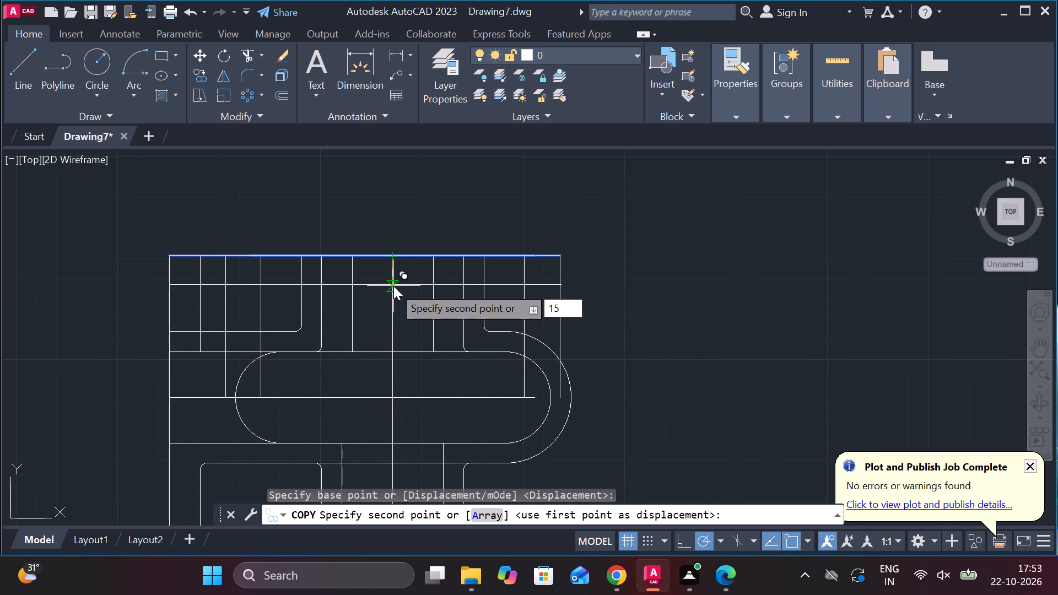
pyautogui.press('Return')
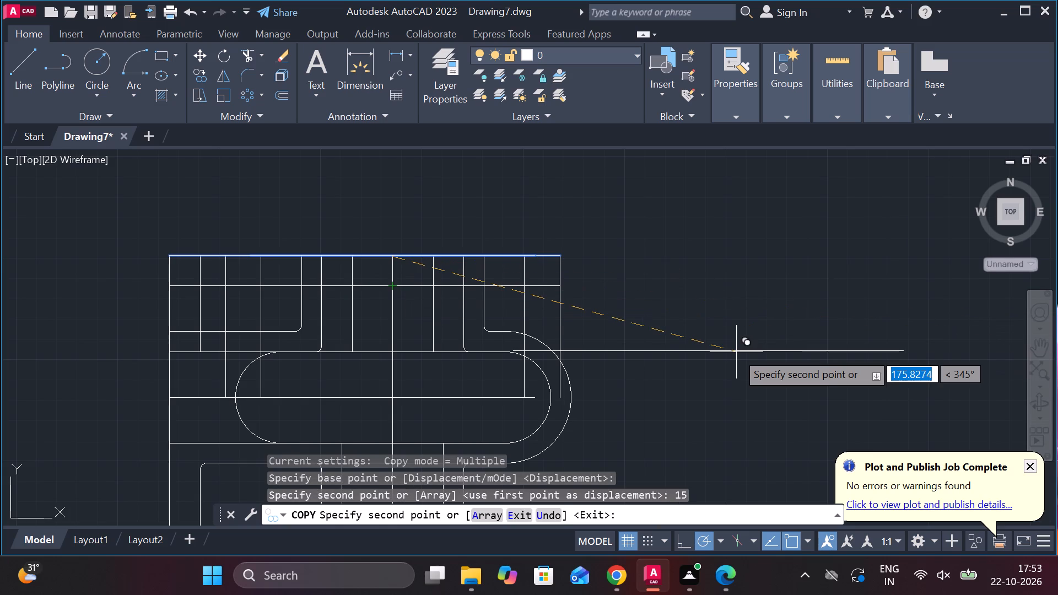
pyautogui.press('Escape')
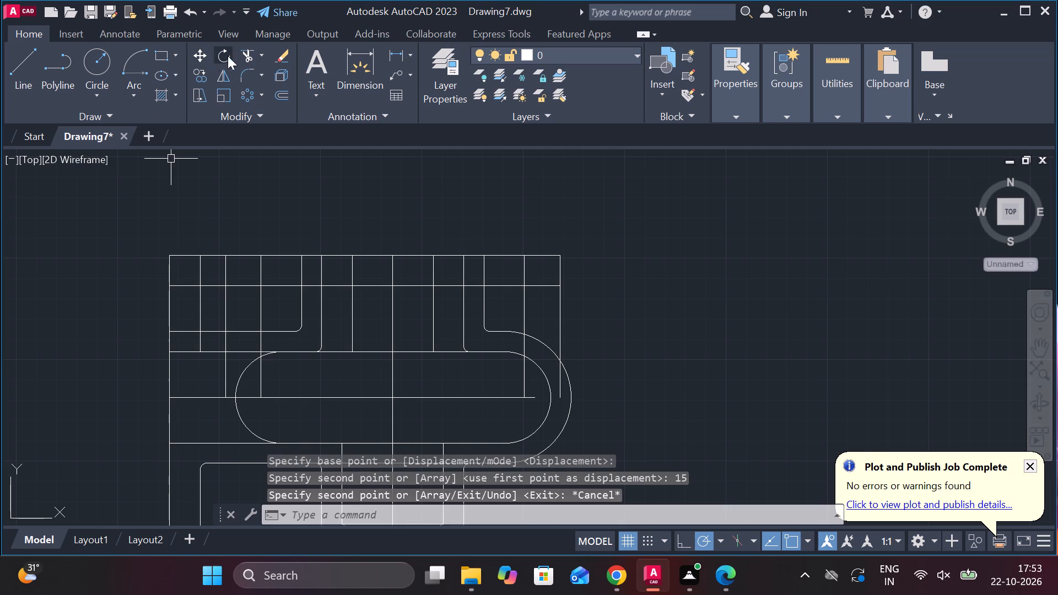
# Trim the top edge and flange underside left of the top flange, and the excess lines around the left flange's inner corner.
pyautogui.click(246, 53)
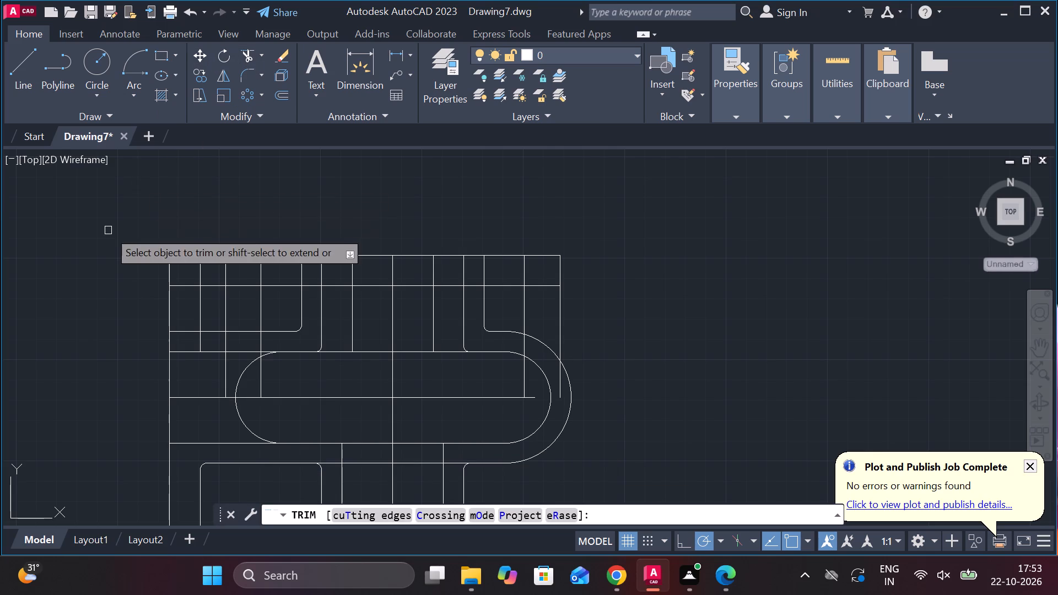
pyautogui.click(187, 284)
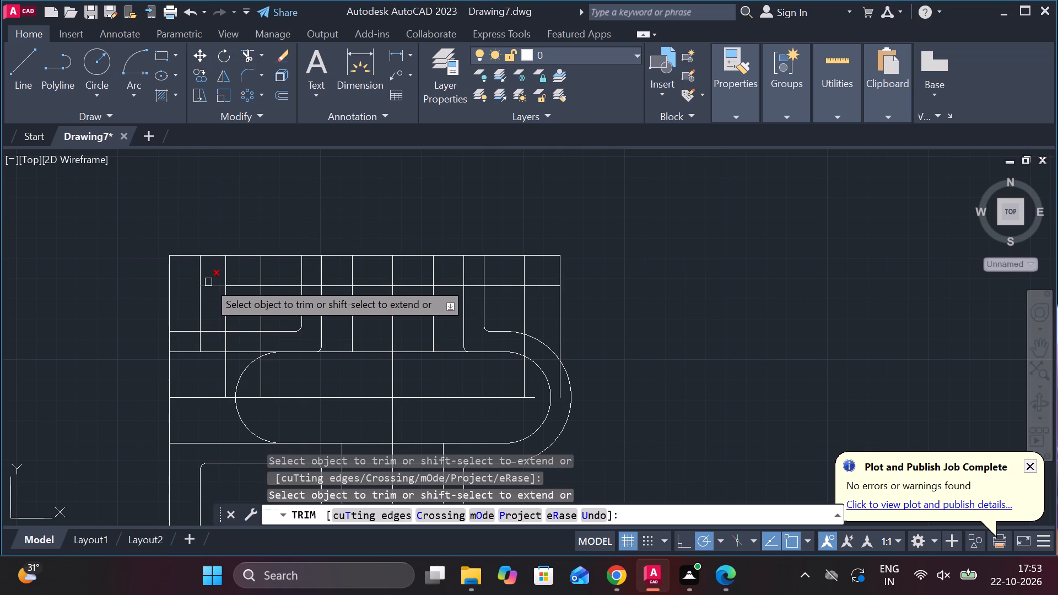
pyautogui.click(208, 282)
pyautogui.click(210, 256)
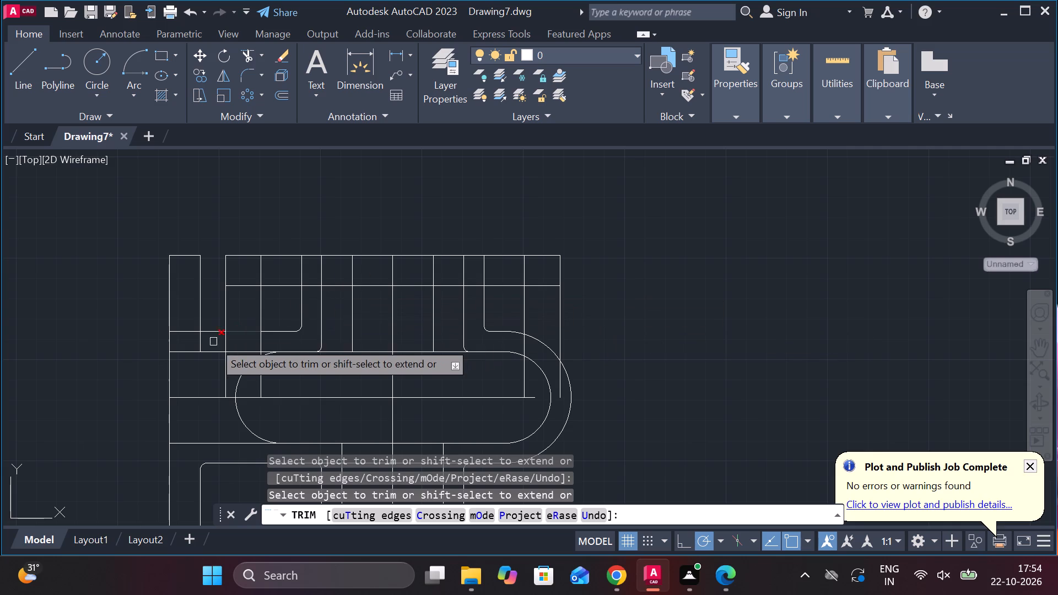
pyautogui.click(186, 331)
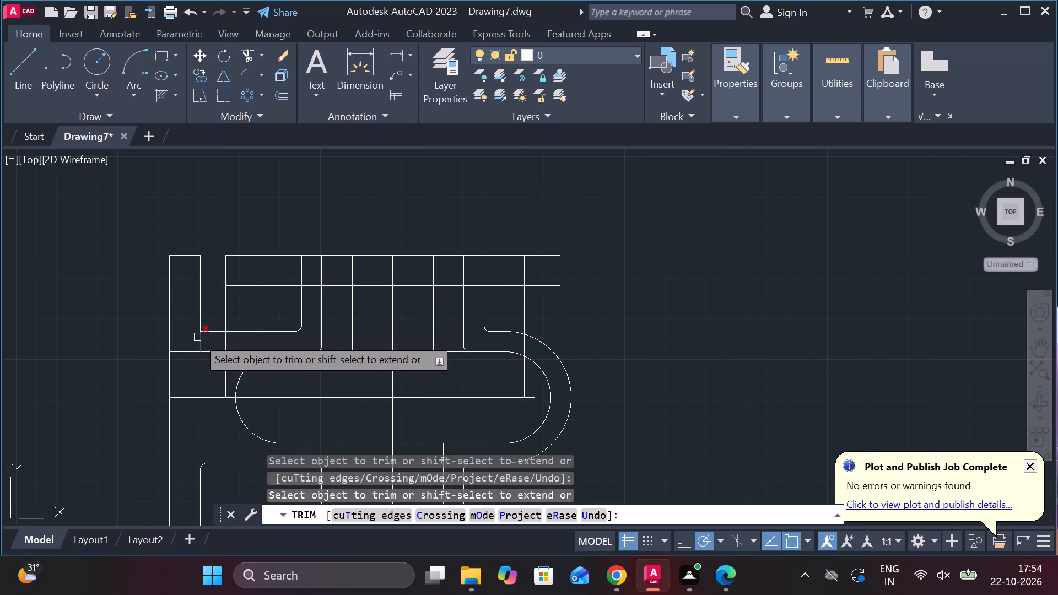
pyautogui.click(201, 341)
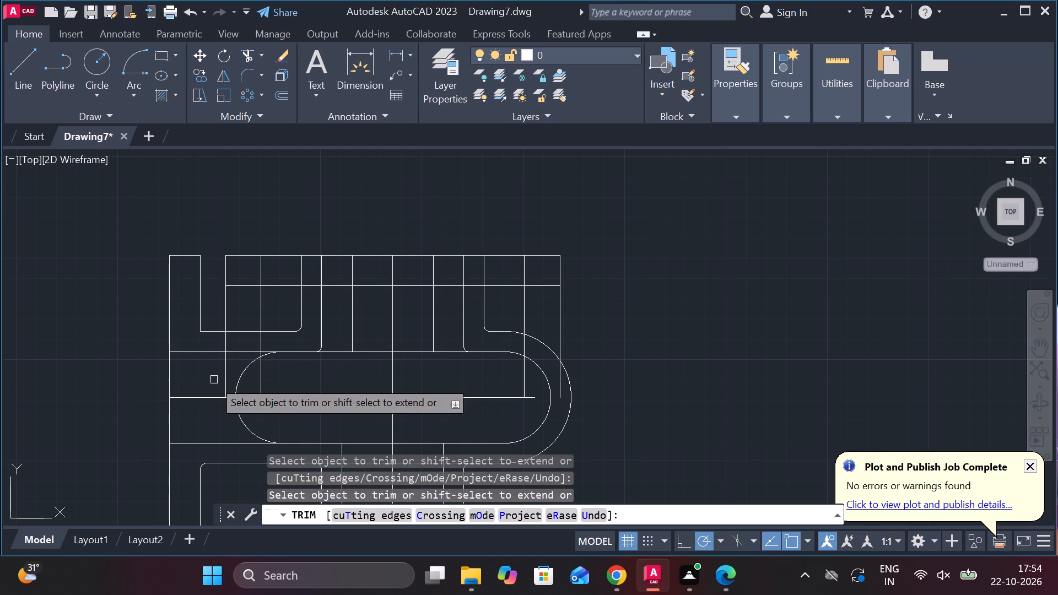
pyautogui.press('Escape')
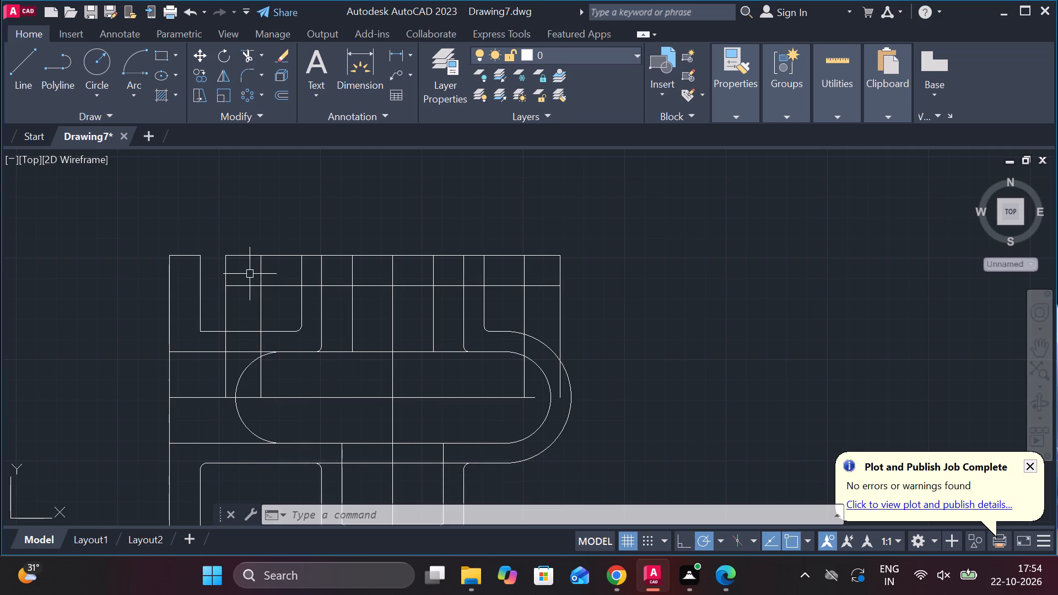
# Place a horizontal linear dimension above the top flange, spanning its full width between the outer vertical edges.
pyautogui.click(399, 57)
pyautogui.click(224, 252)
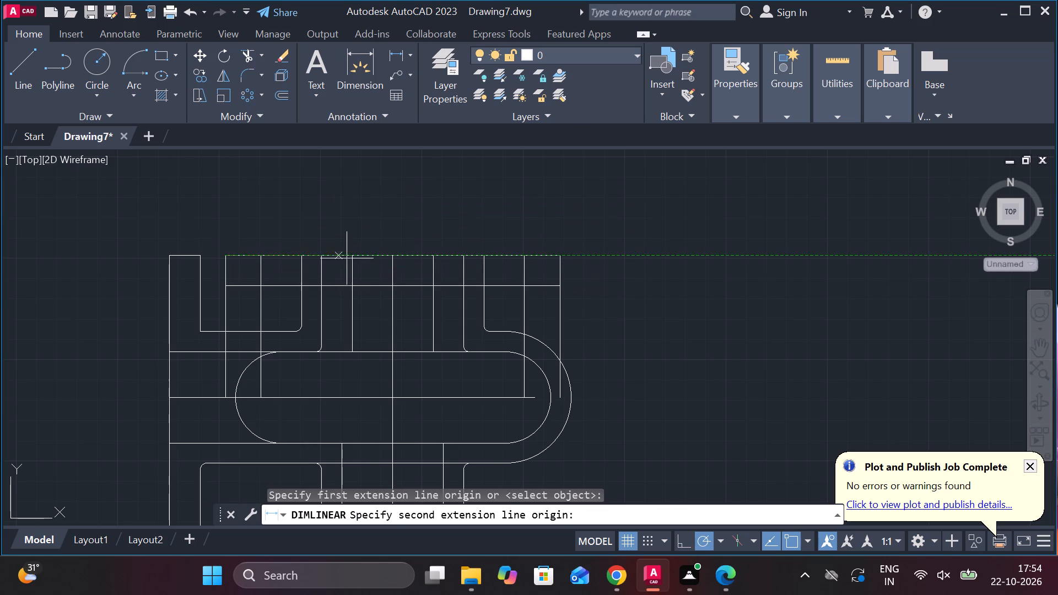
pyautogui.click(562, 257)
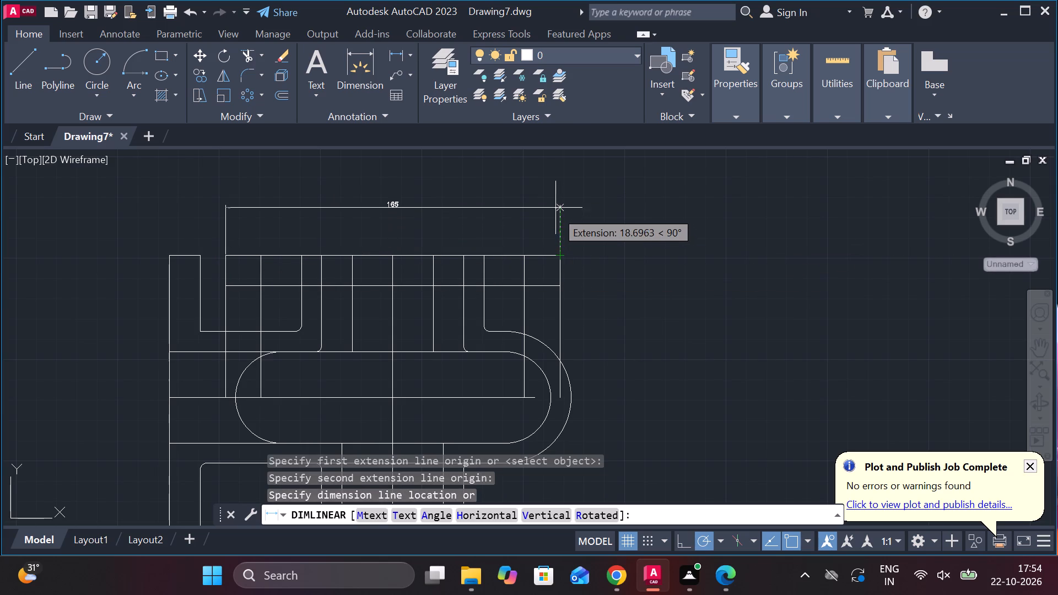
pyautogui.click(558, 187)
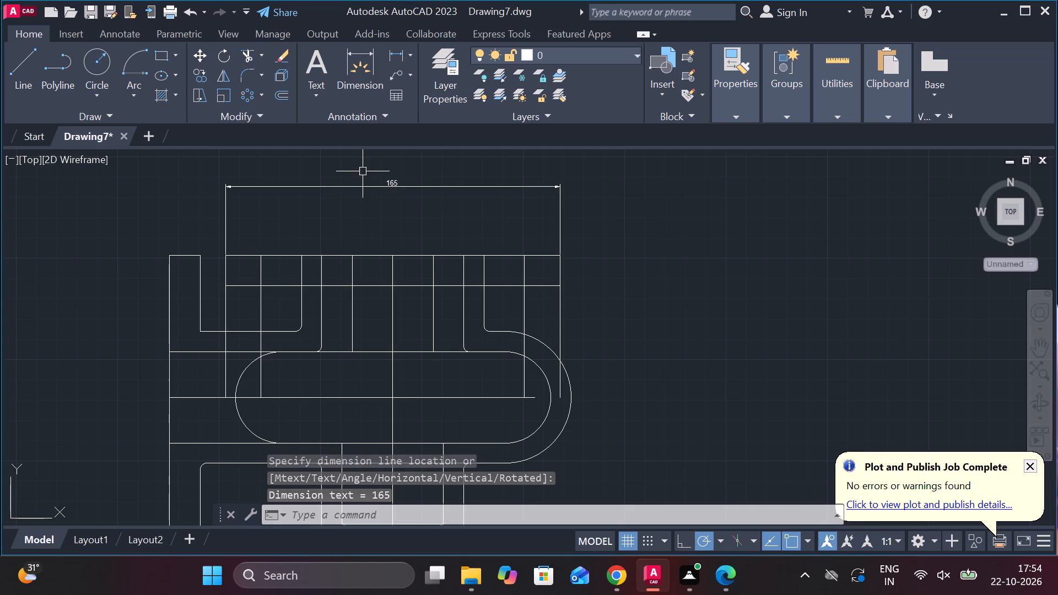
# Measure the distance between the two vertical lines 65 units either side of the centreline, without placing the dimension.
pyautogui.click(395, 50)
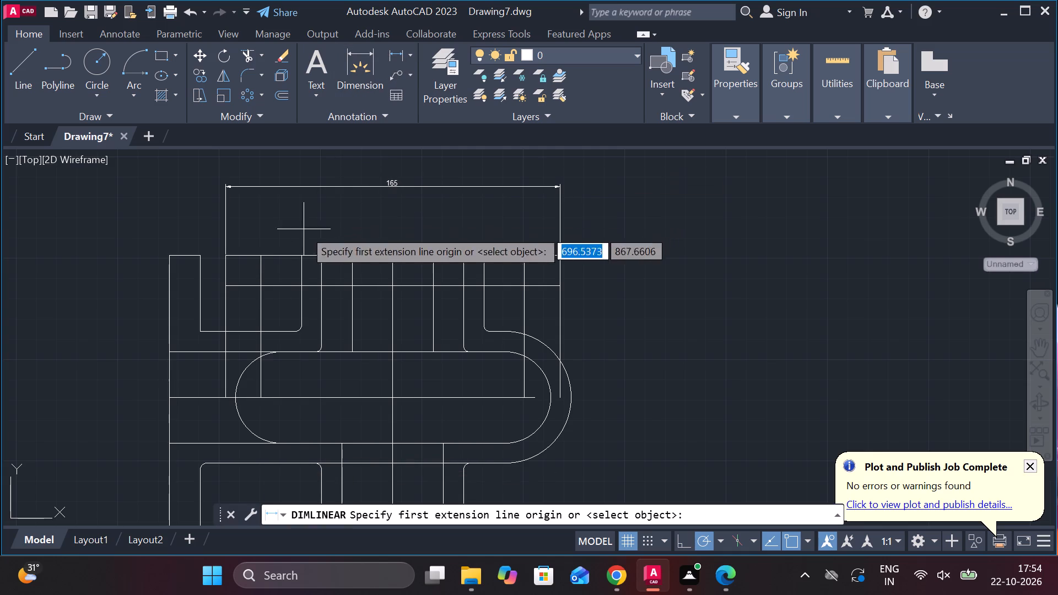
pyautogui.click(257, 260)
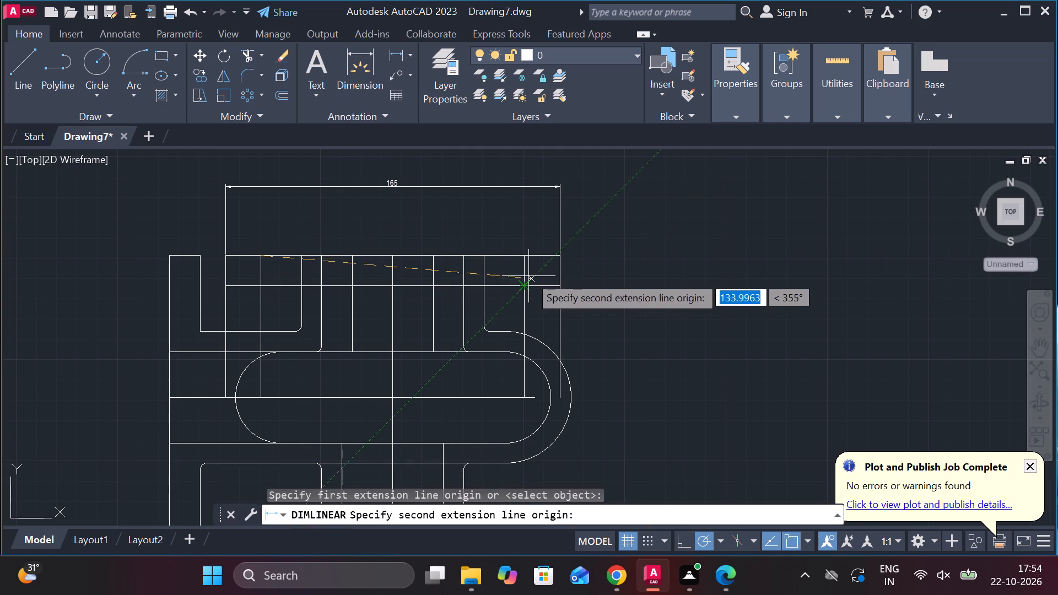
pyautogui.click(525, 258)
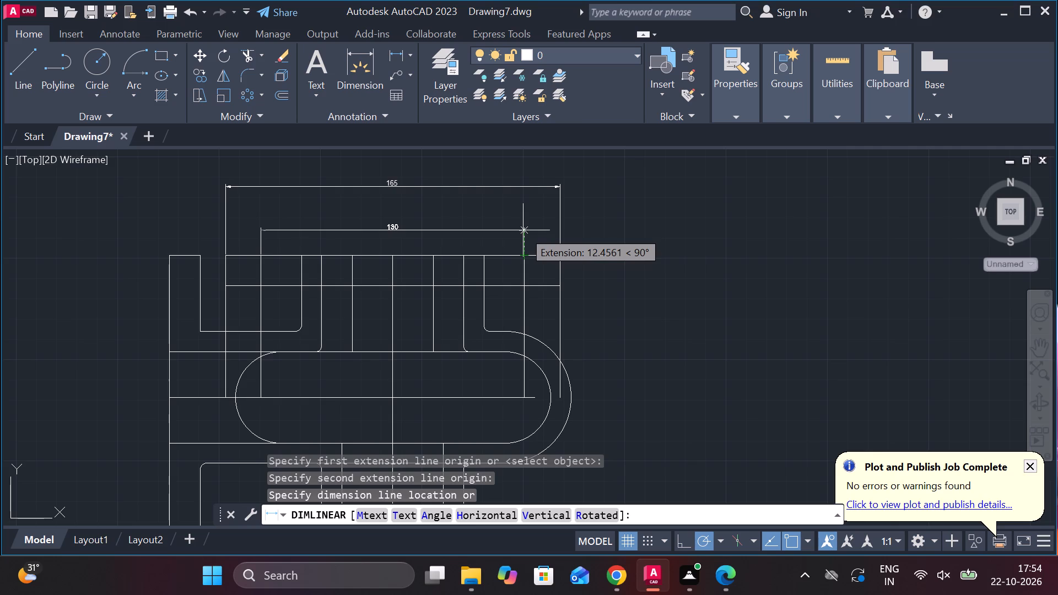
pyautogui.press('Escape')
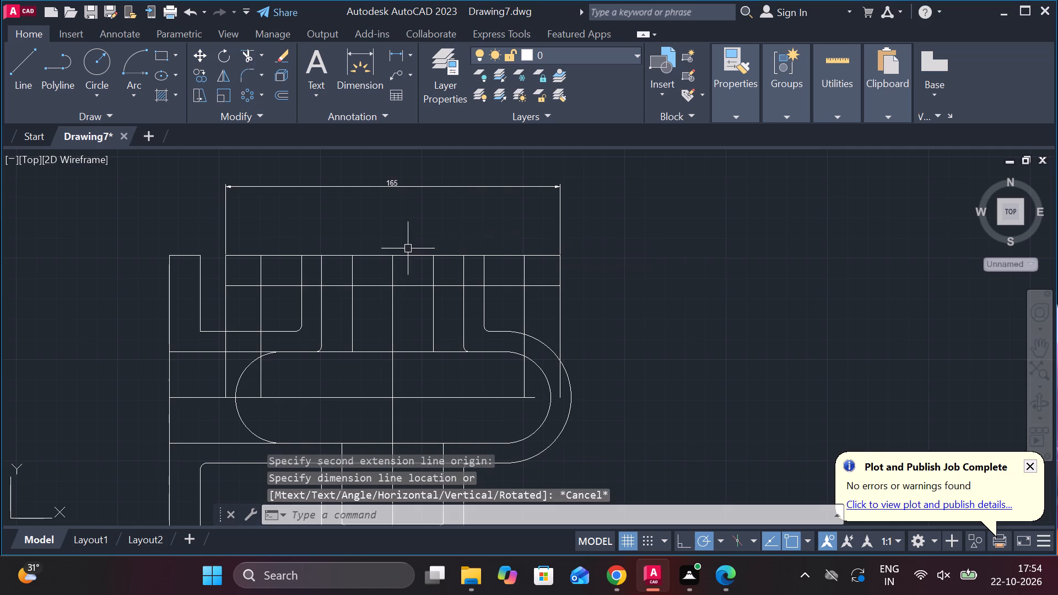
# Trim the vertical line 65 left of the centreline so only its part inside the top flange thickness remains.
pyautogui.click(240, 52)
pyautogui.click(263, 317)
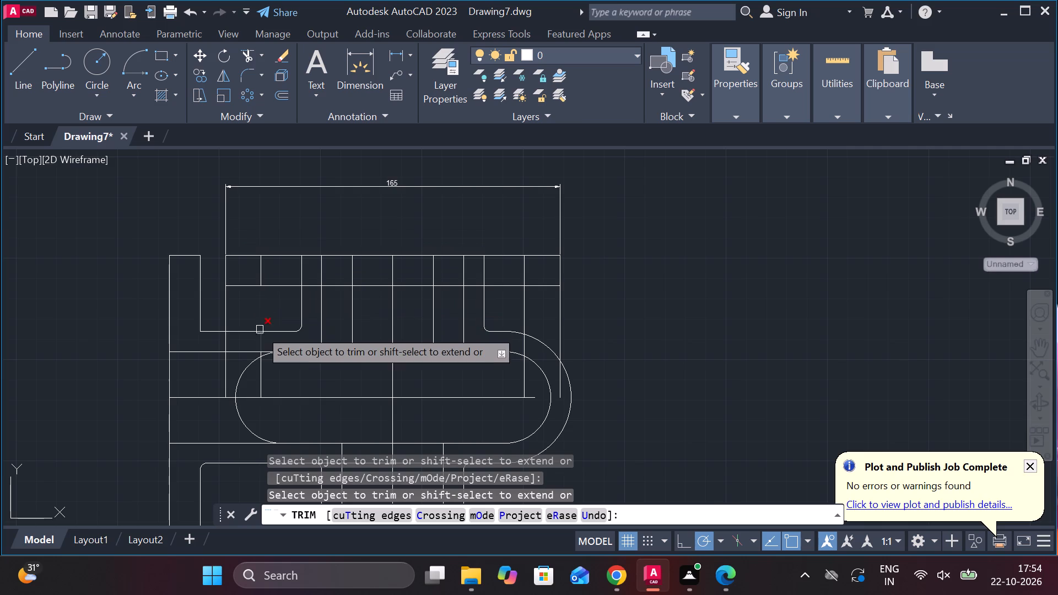
pyautogui.click(260, 344)
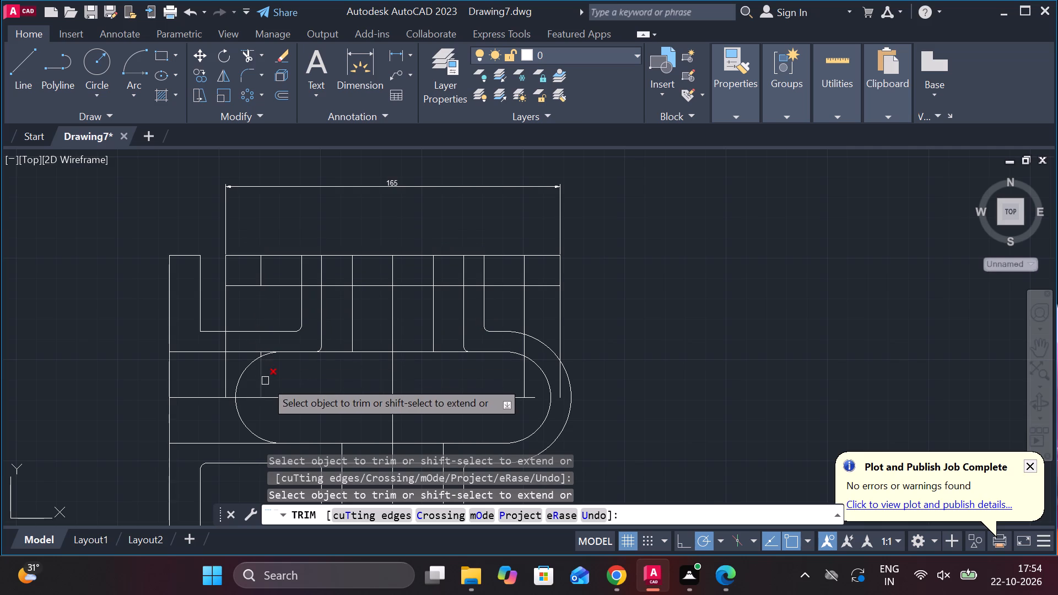
pyautogui.click(265, 381)
pyautogui.click(259, 378)
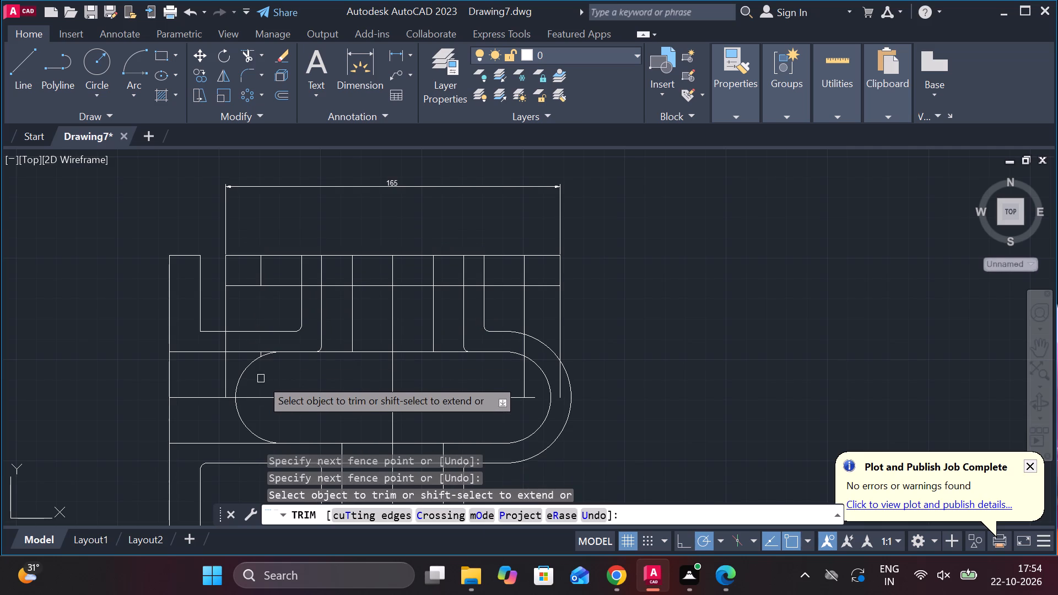
pyautogui.scroll(3, 265, 367)
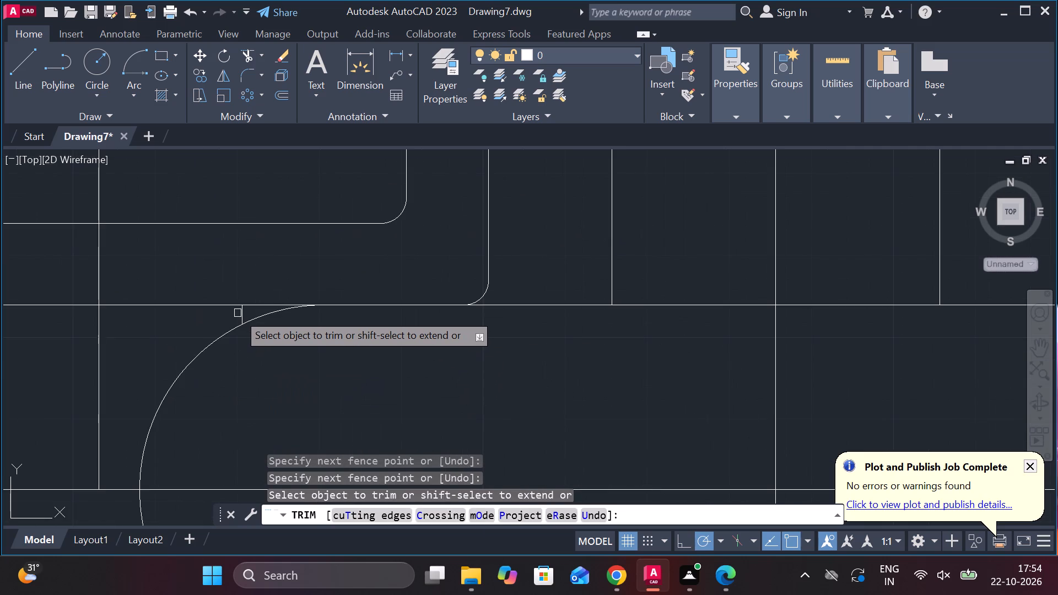
pyautogui.click(240, 313)
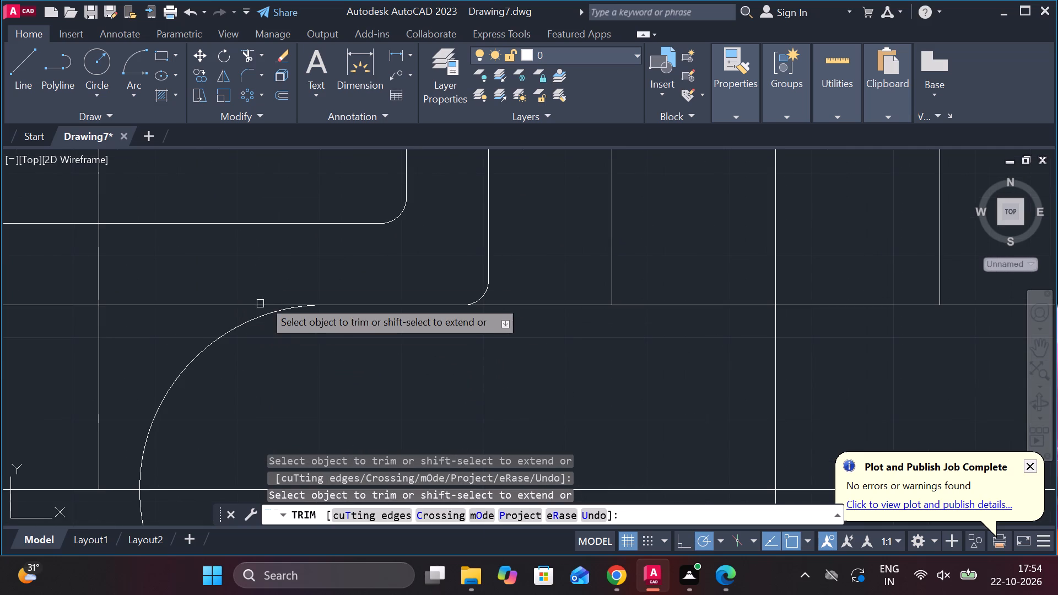
pyautogui.scroll(-4, 273, 275)
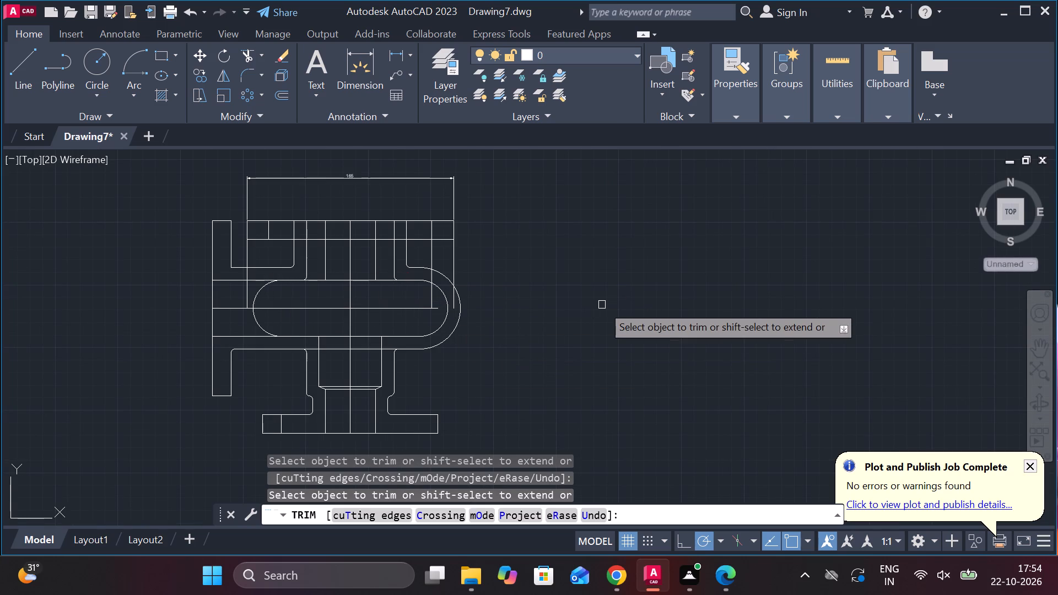
pyautogui.press('Escape')
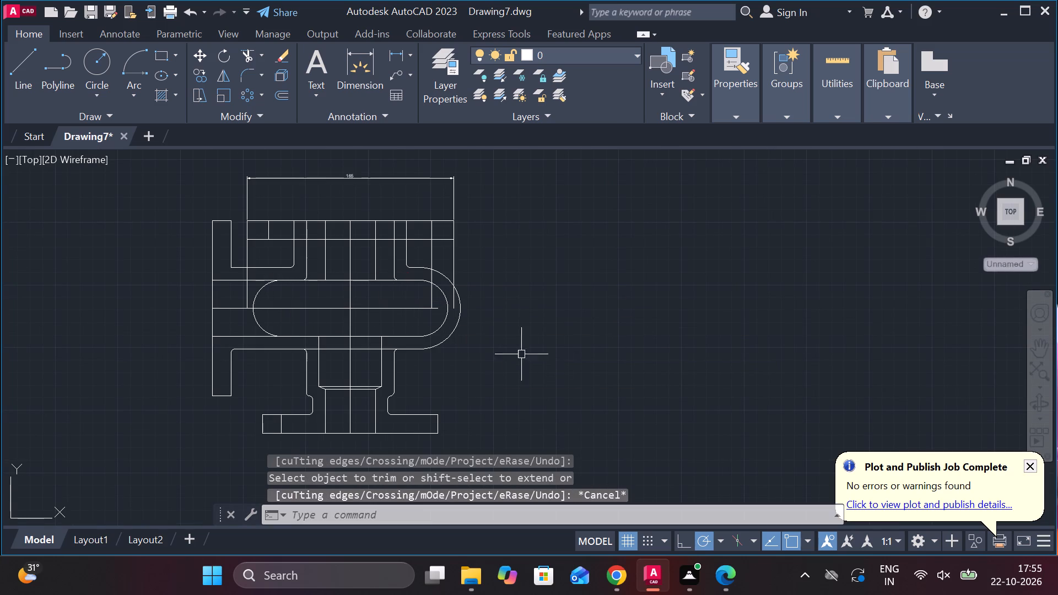
# Delete the horizontal width dimension above the top flange.
pyautogui.click(336, 175)
pyautogui.press('Delete')
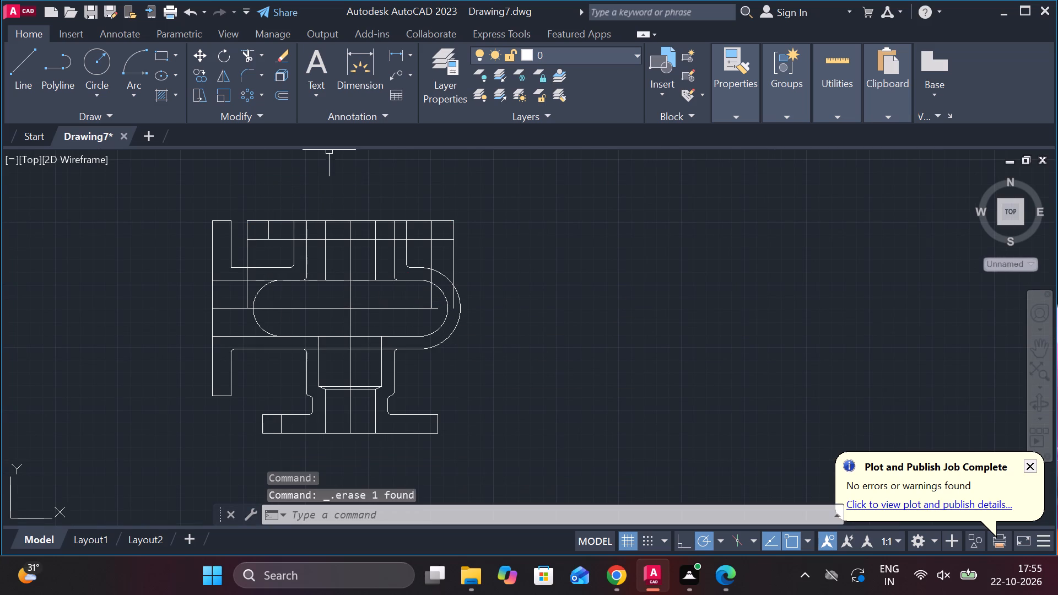
# Copy the left hole's centre line in the top flange 8 units to each side for the hole edges.
pyautogui.scroll(2, 284, 212)
pyautogui.click(243, 251)
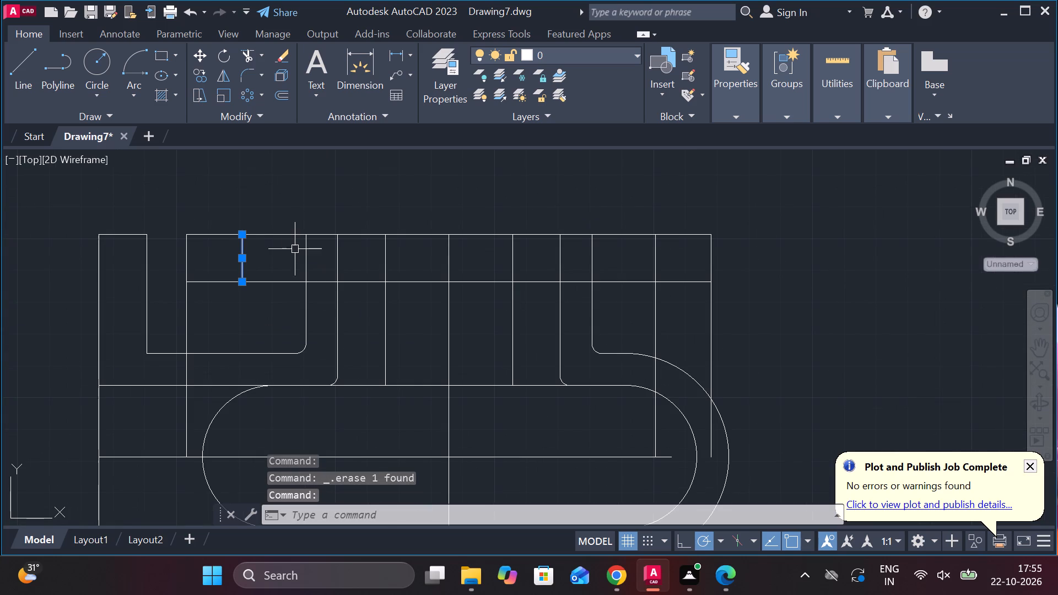
pyautogui.click(196, 69)
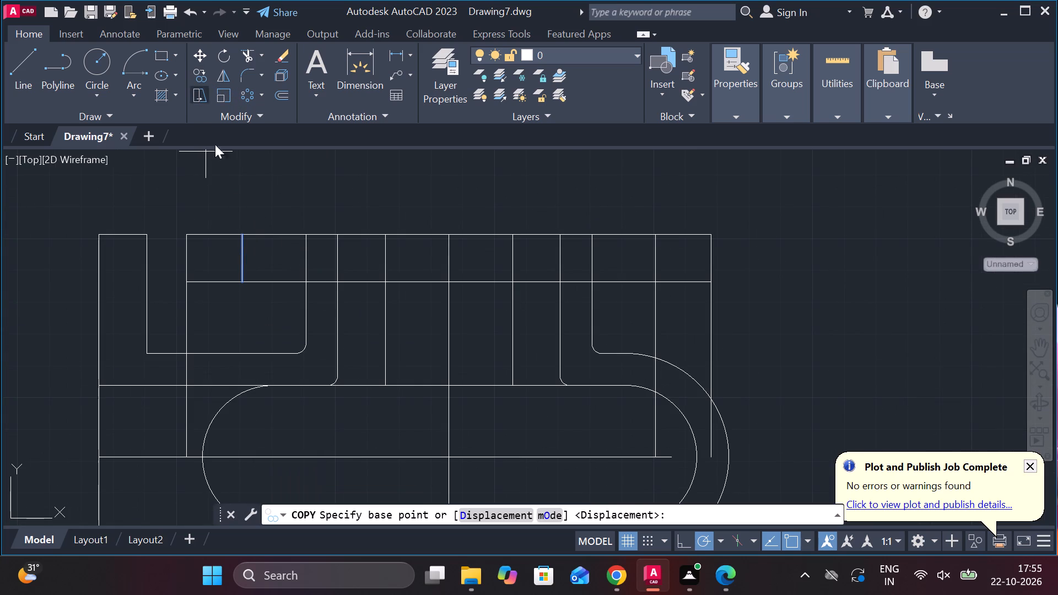
pyautogui.click(243, 259)
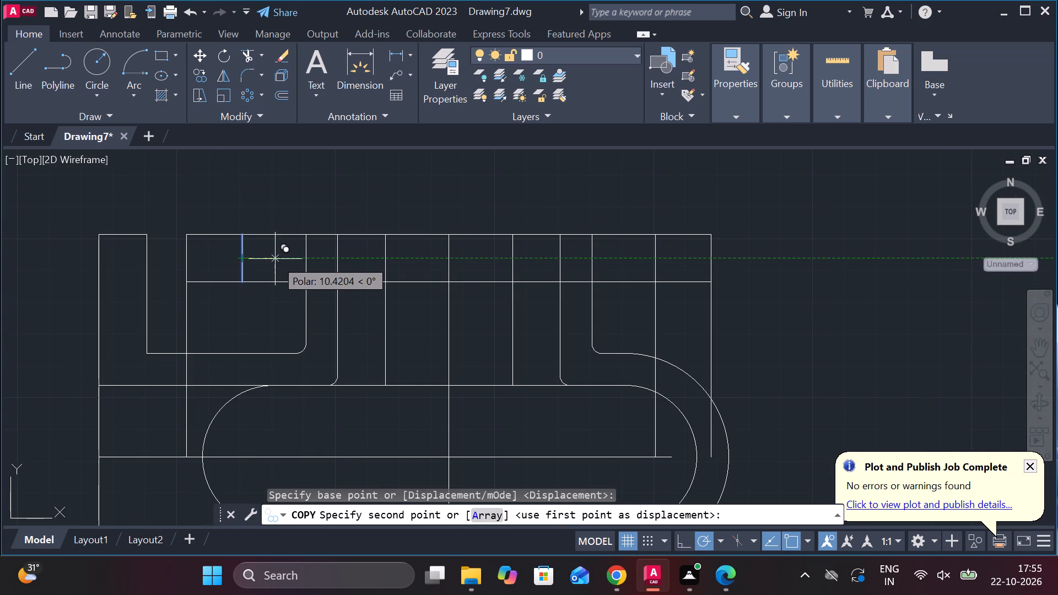
pyautogui.press('8')
pyautogui.press('Return')
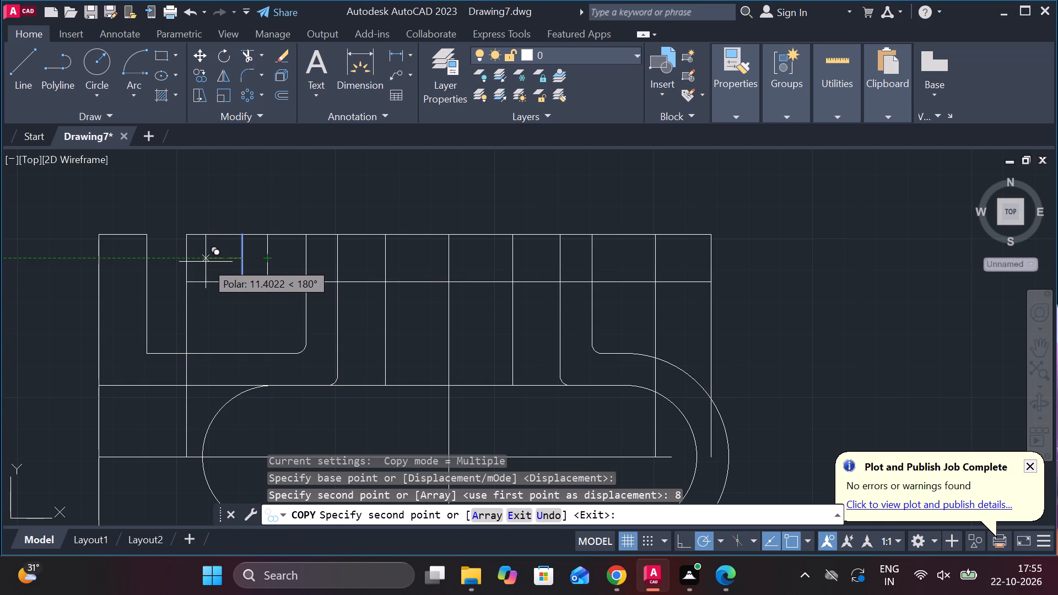
pyautogui.press('8')
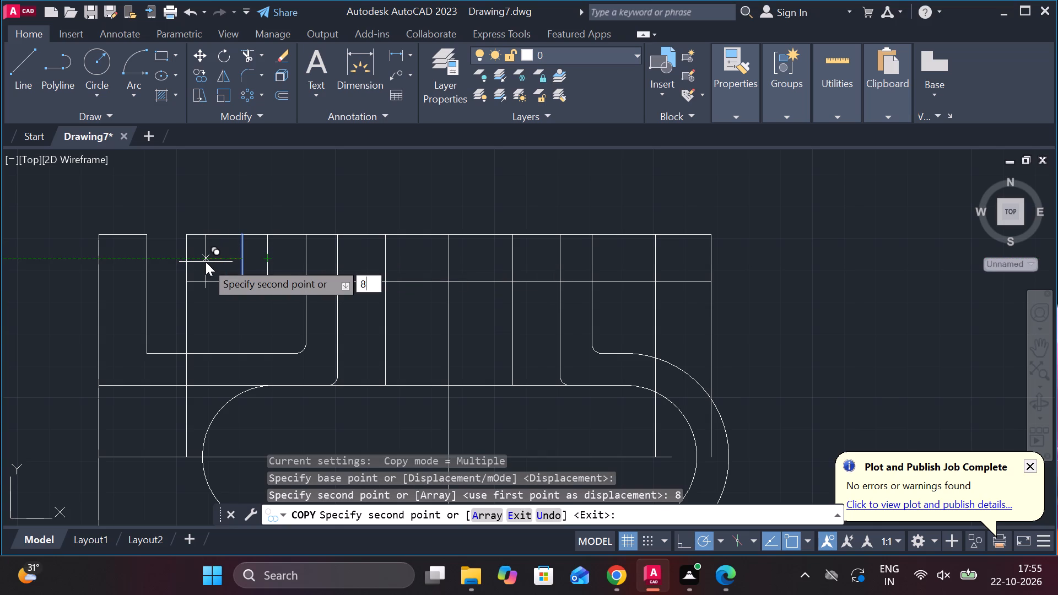
pyautogui.press('Return')
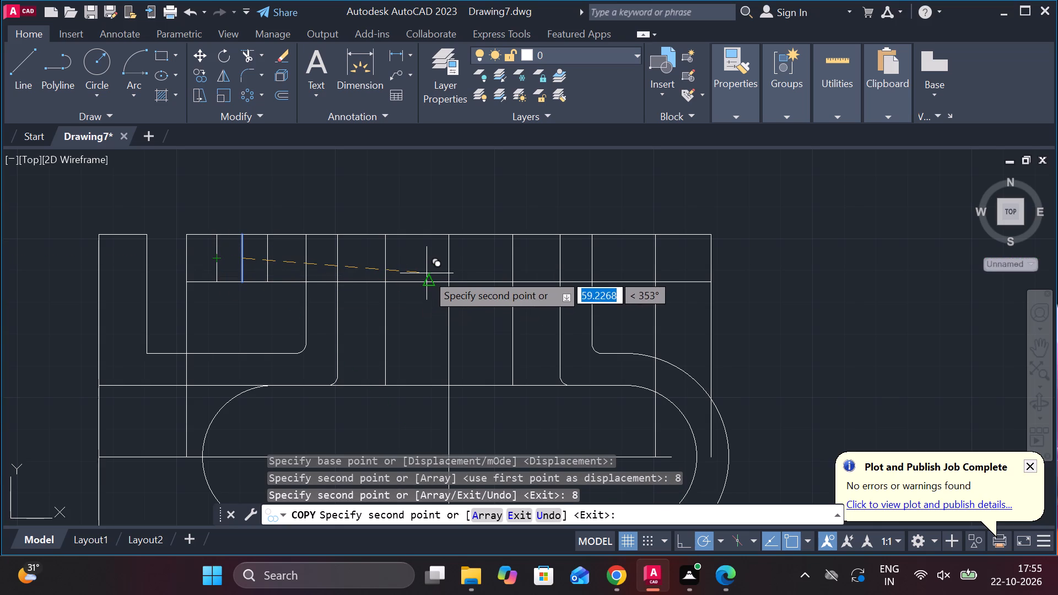
pyautogui.press('Escape')
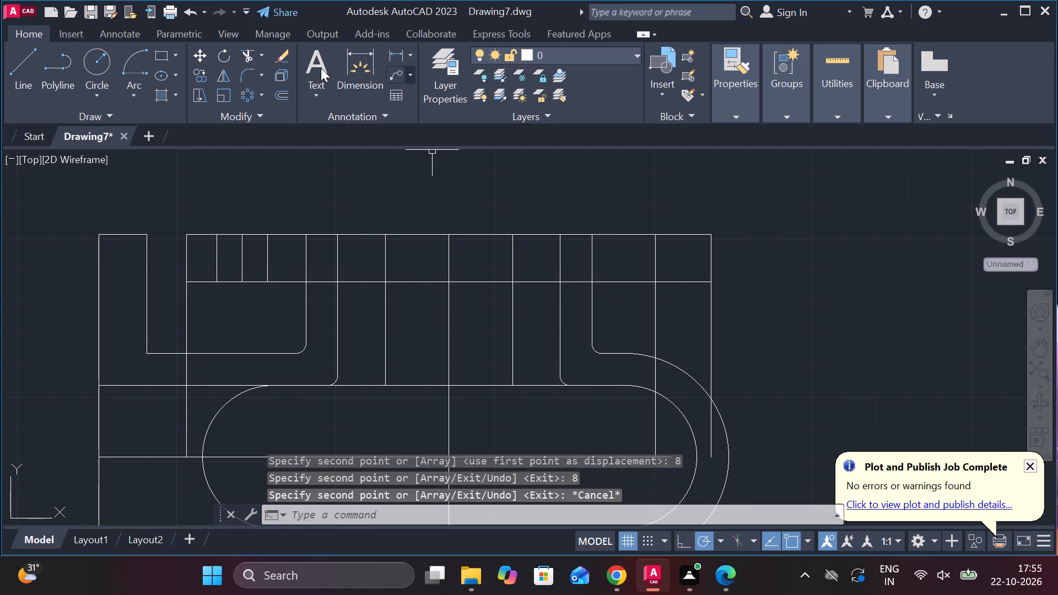
# Trim the vertical line 65 right of the centreline everywhere below the top flange's underside.
pyautogui.click(245, 53)
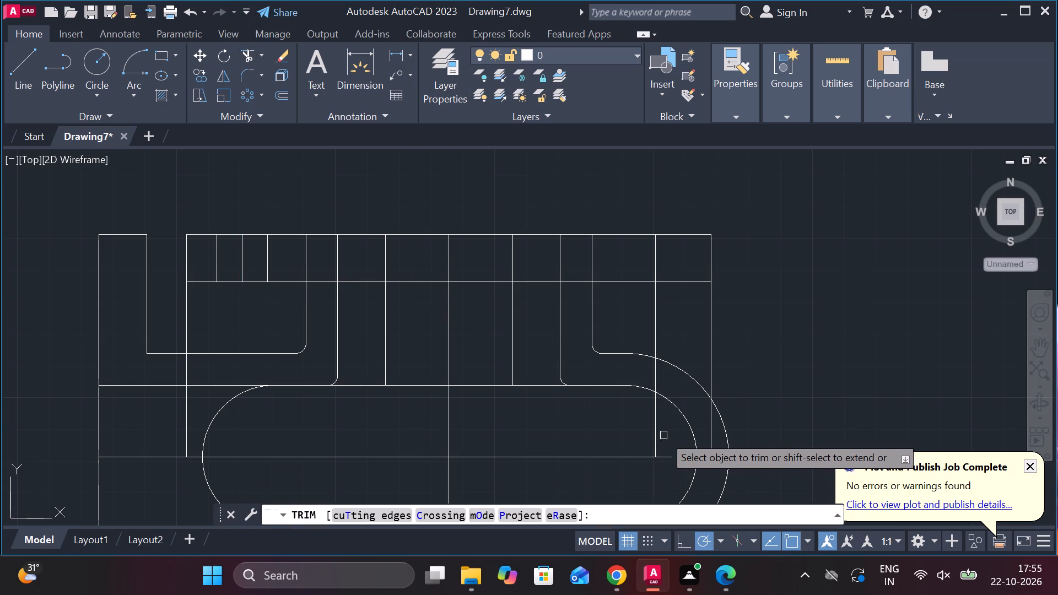
pyautogui.click(658, 436)
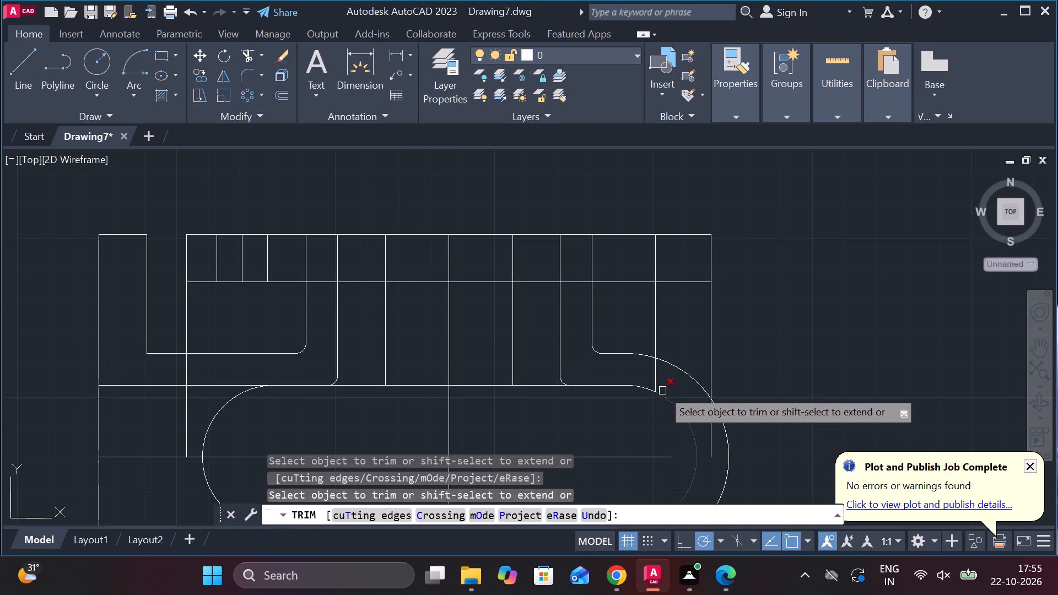
pyautogui.click(658, 381)
pyautogui.click(654, 328)
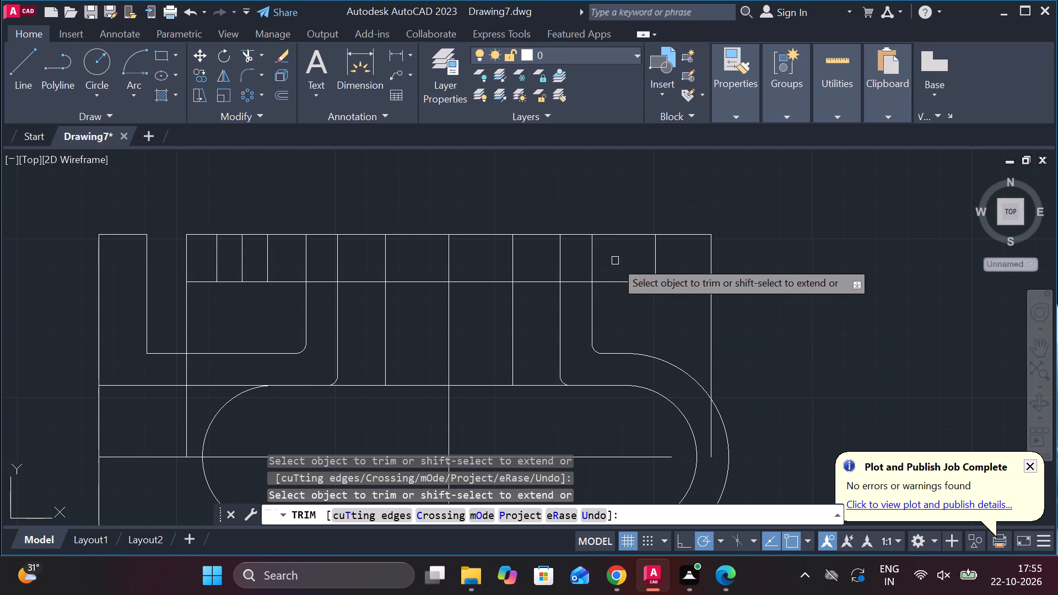
pyautogui.press('Escape')
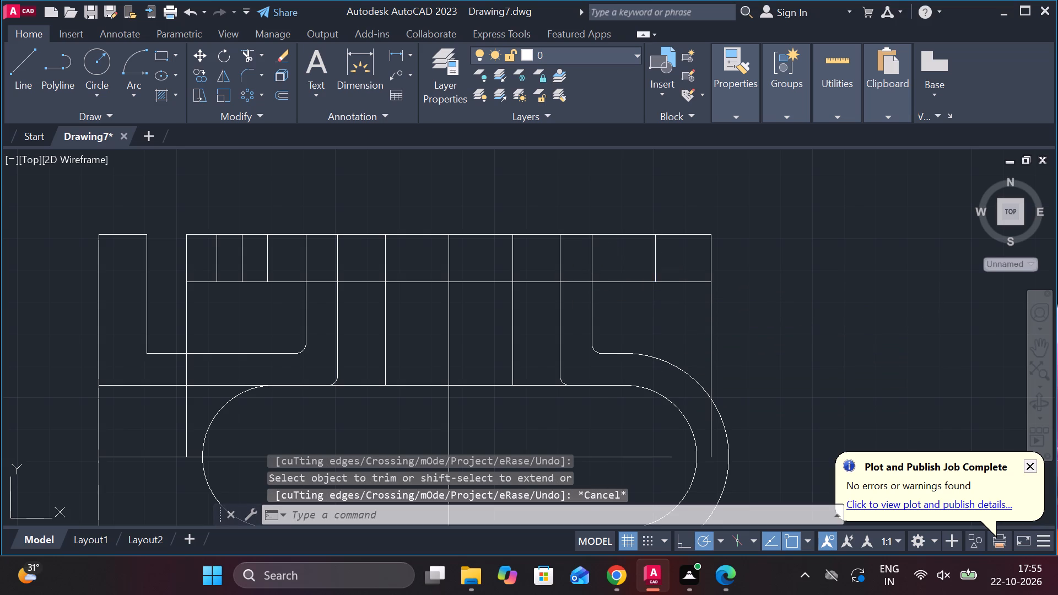
# Copy the right hole's centre line in the top flange 8 units to each side for the hole edges.
pyautogui.click(655, 265)
pyautogui.click(200, 75)
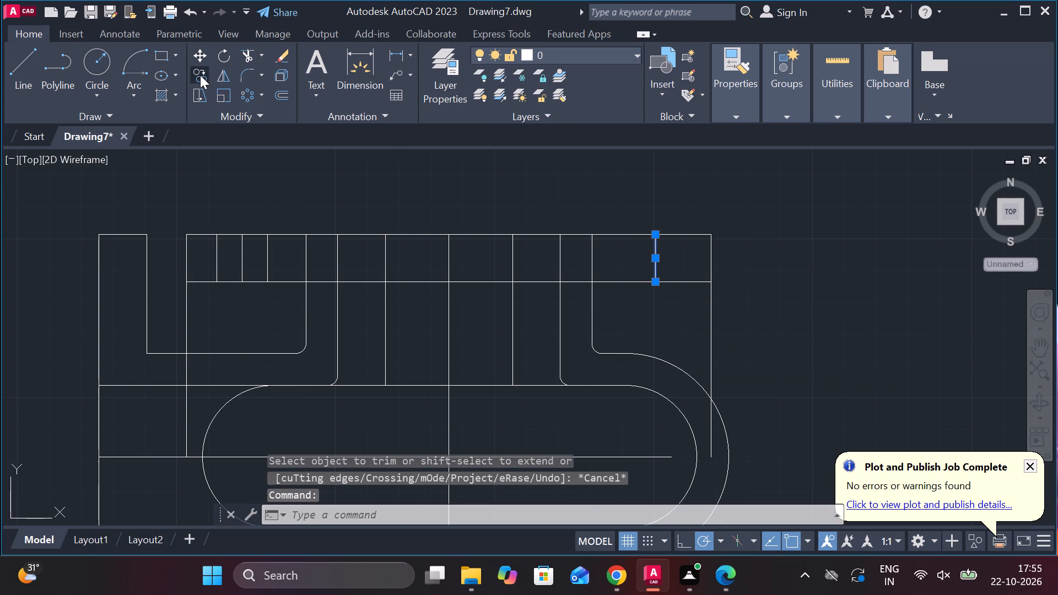
pyautogui.click(655, 259)
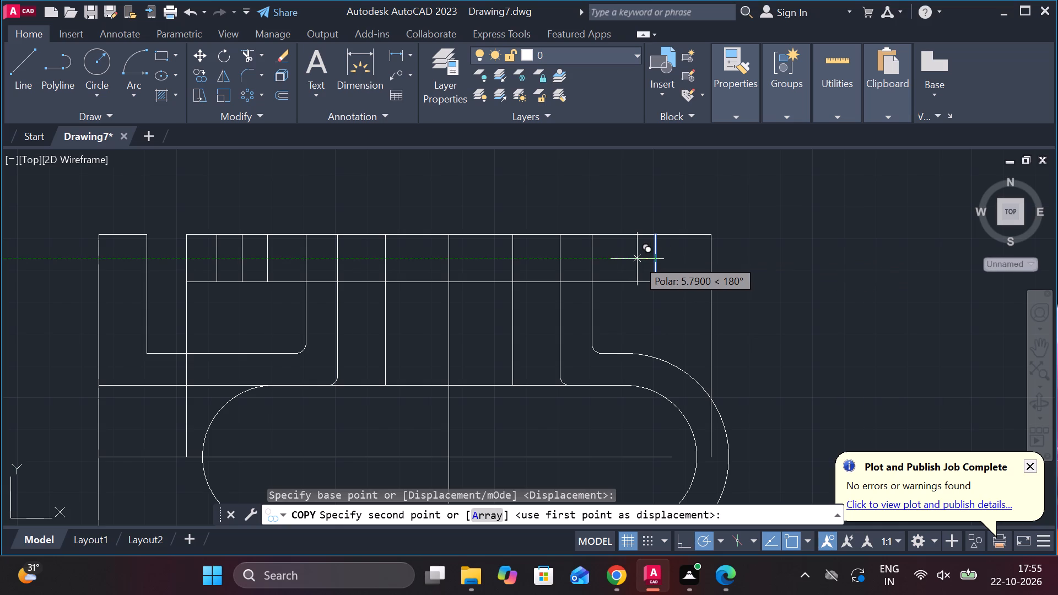
pyautogui.press('8')
pyautogui.press('Return')
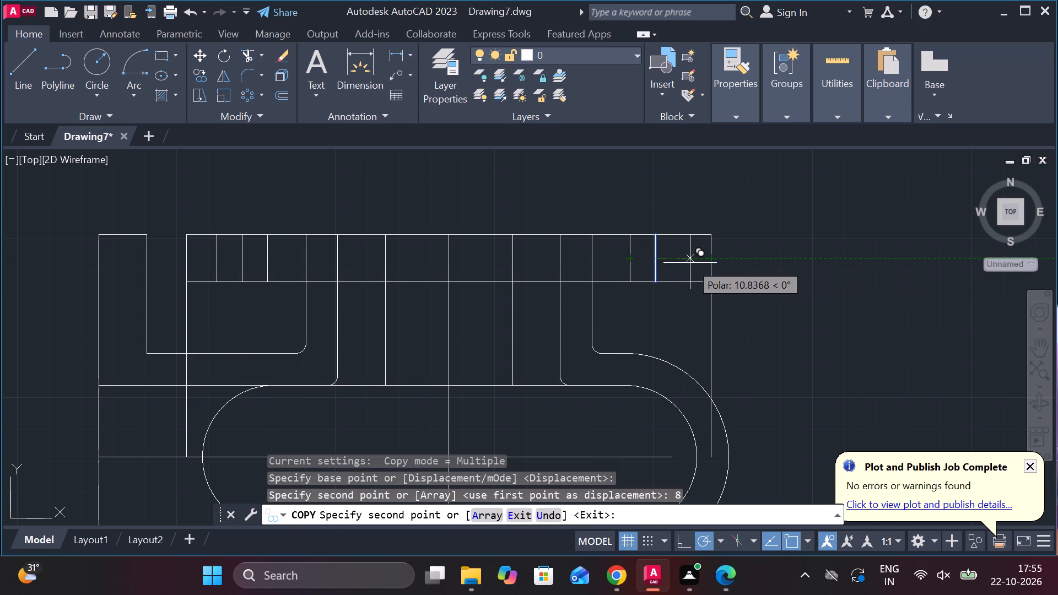
pyautogui.press('8')
pyautogui.press('Return')
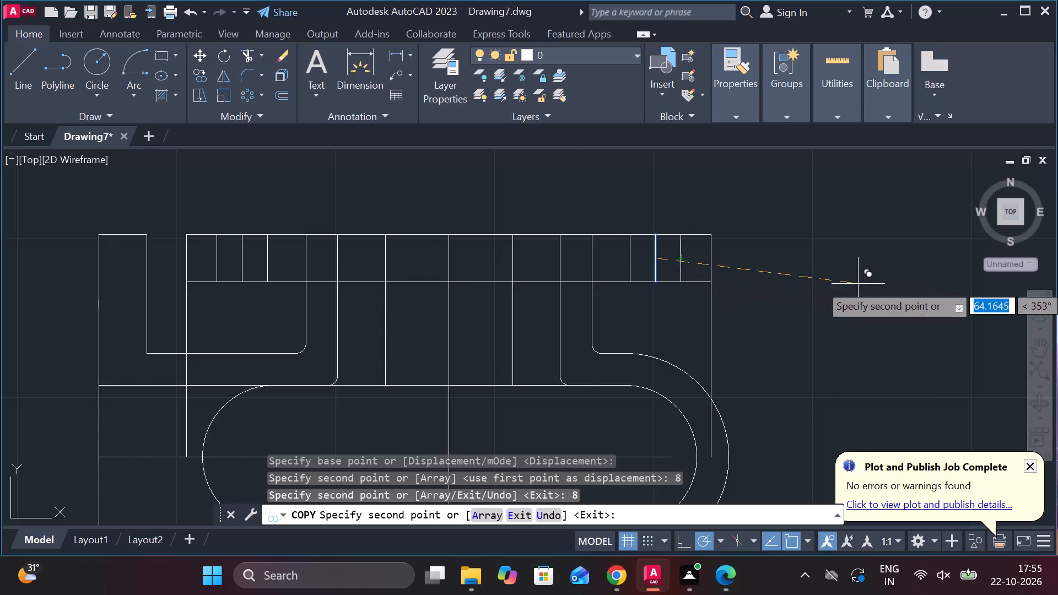
pyautogui.press('Escape')
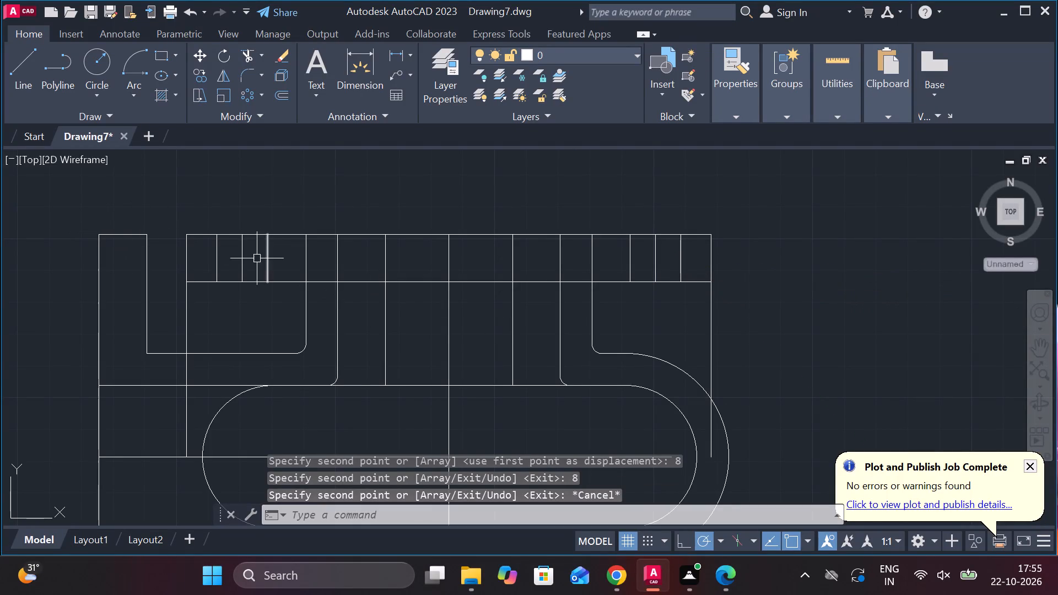
# Stretch both ends of the two hole centre lines so they extend beyond the top flange's upper edge and underside.
pyautogui.click(243, 259)
pyautogui.click(242, 231)
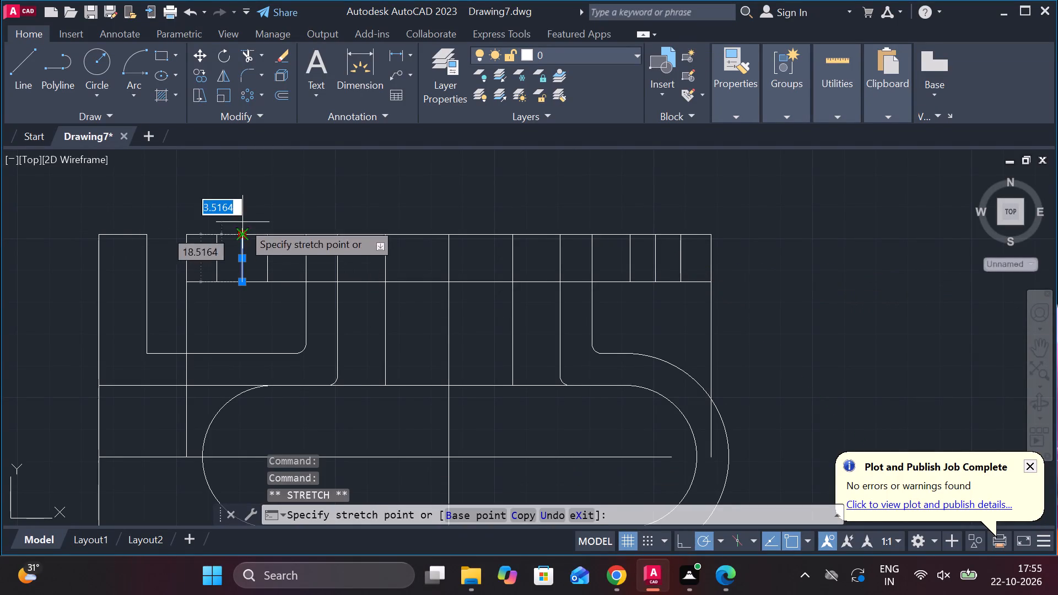
pyautogui.click(242, 214)
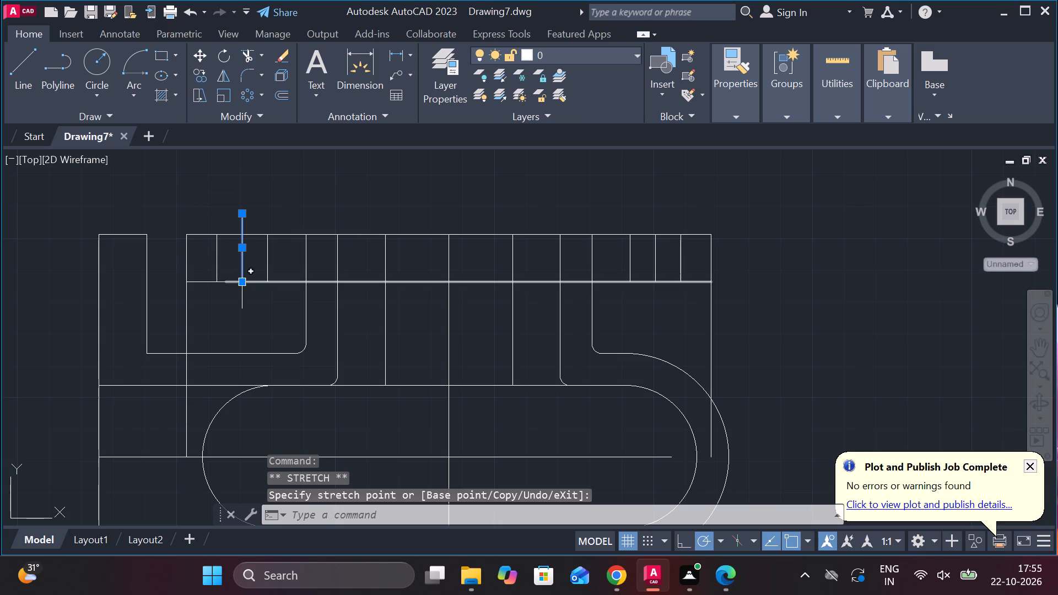
pyautogui.click(242, 286)
pyautogui.click(242, 312)
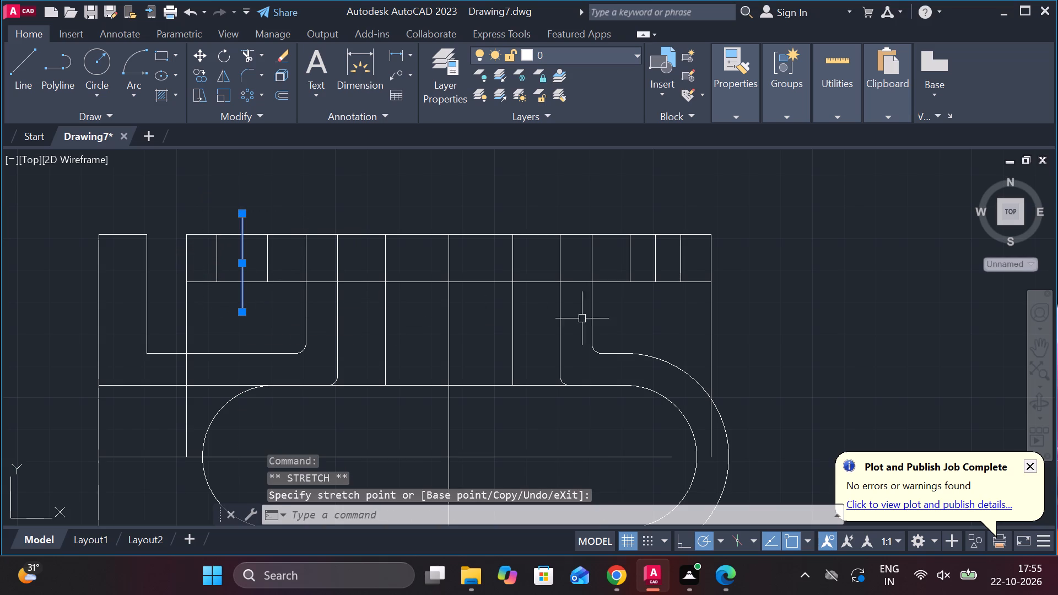
pyautogui.click(657, 260)
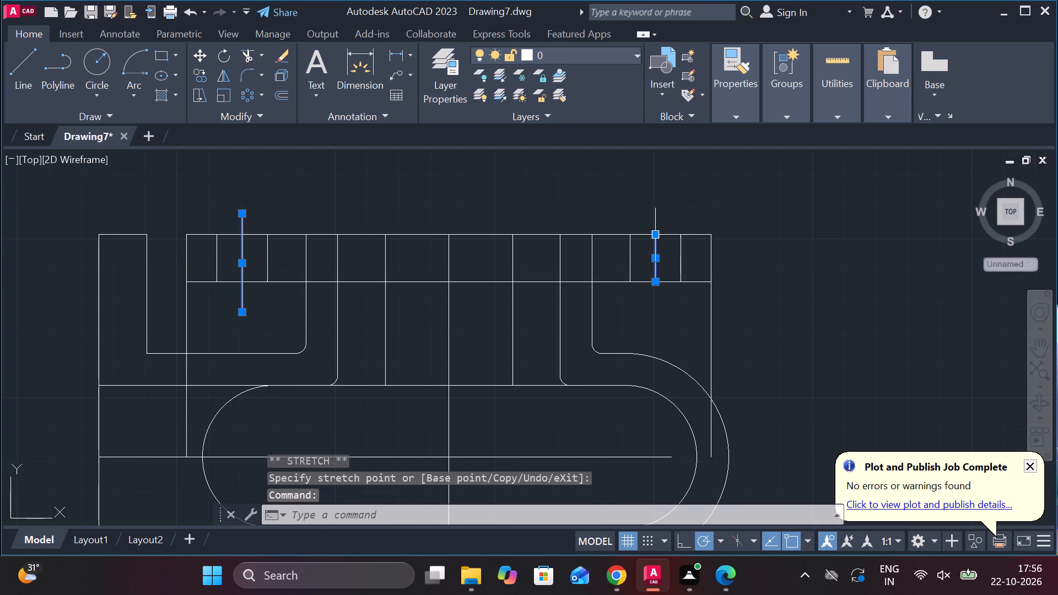
pyautogui.click(658, 236)
pyautogui.click(660, 211)
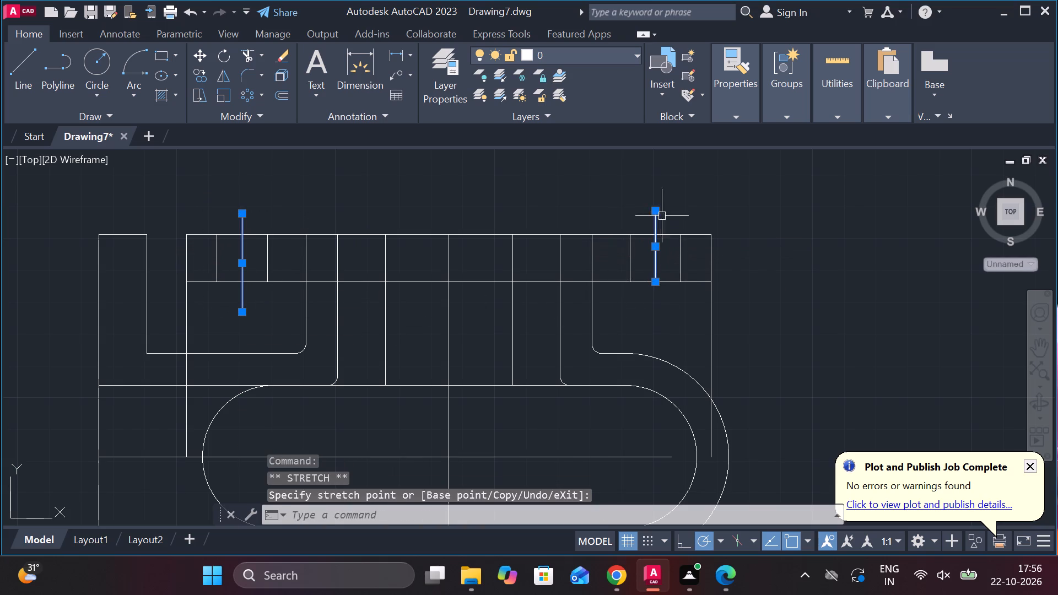
pyautogui.click(657, 283)
pyautogui.click(662, 313)
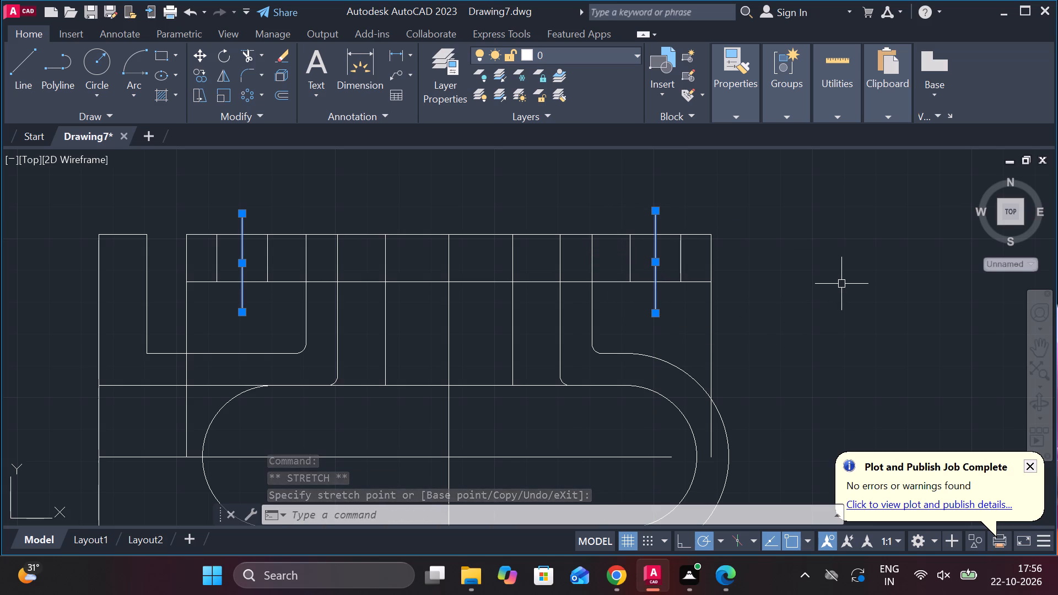
pyautogui.press('Escape')
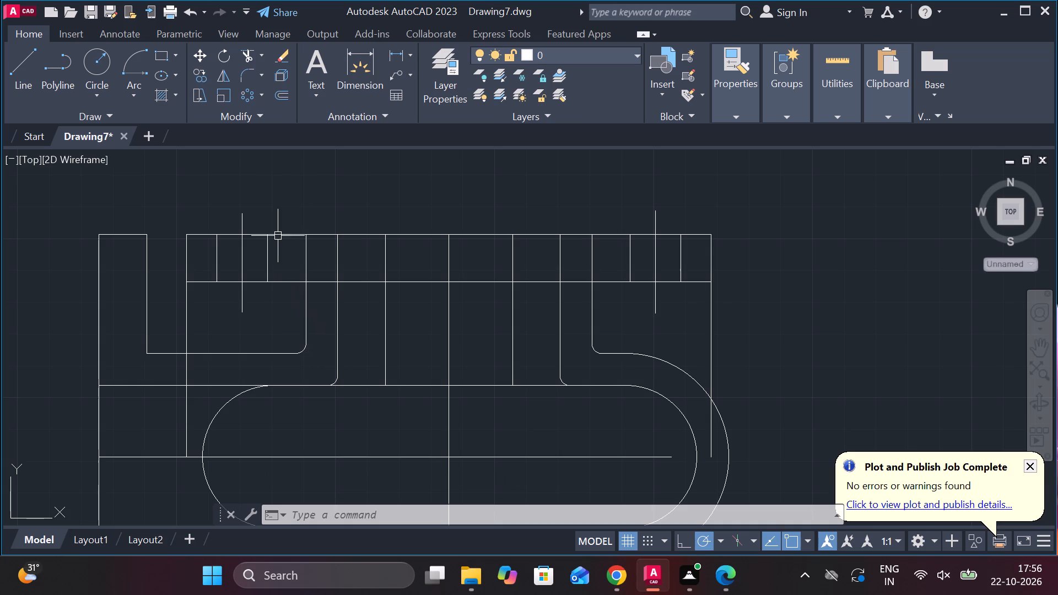
# Fillet the corner between the neck's left outer line and the top flange's underside.
pyautogui.click(251, 69)
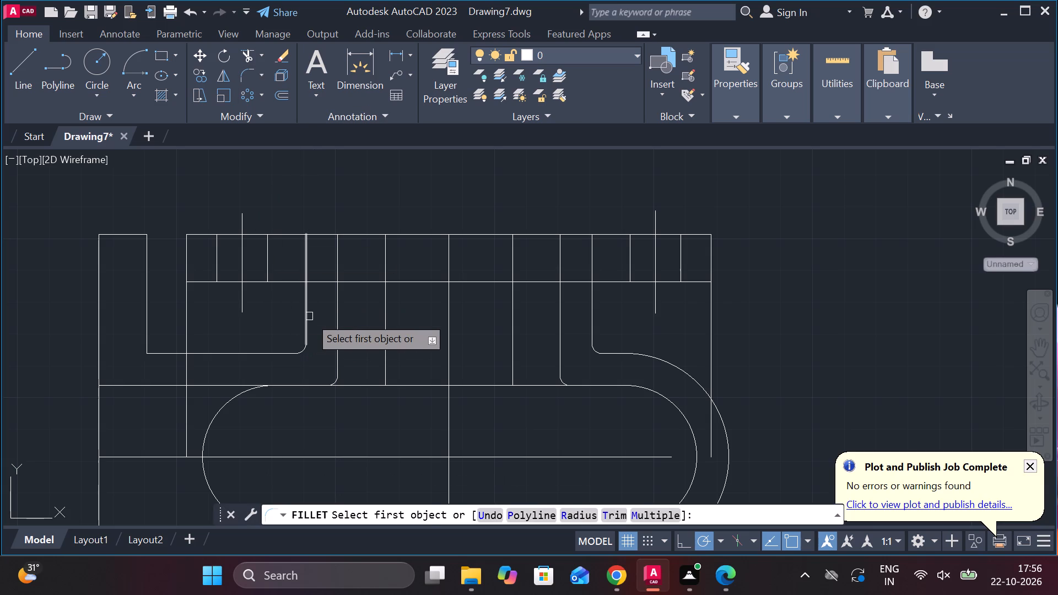
pyautogui.click(309, 315)
pyautogui.click(290, 279)
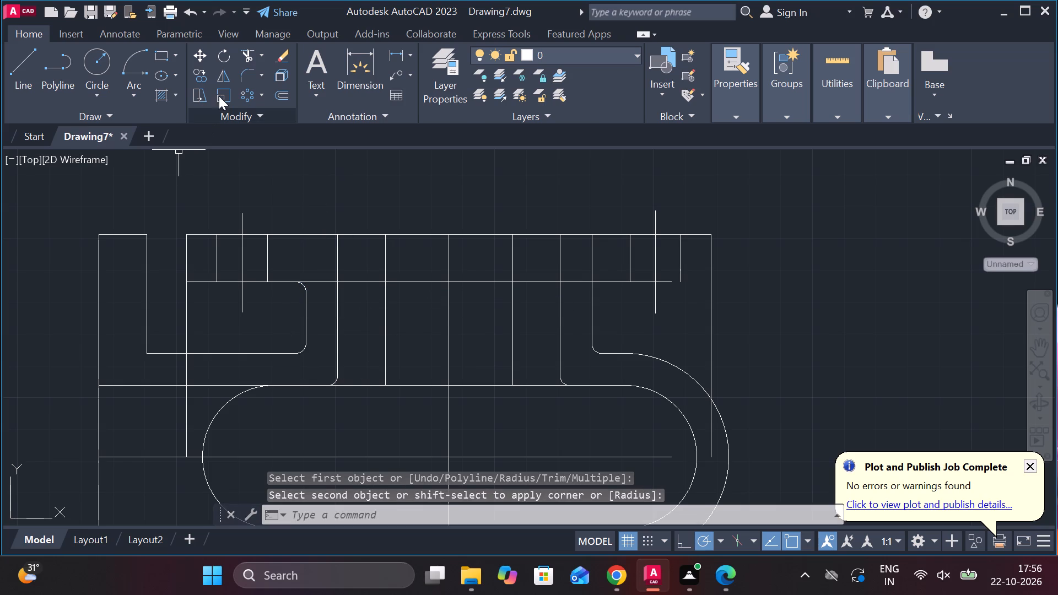
# Fillet the corner between the neck's right outer line and the top flange's underside.
pyautogui.click(246, 73)
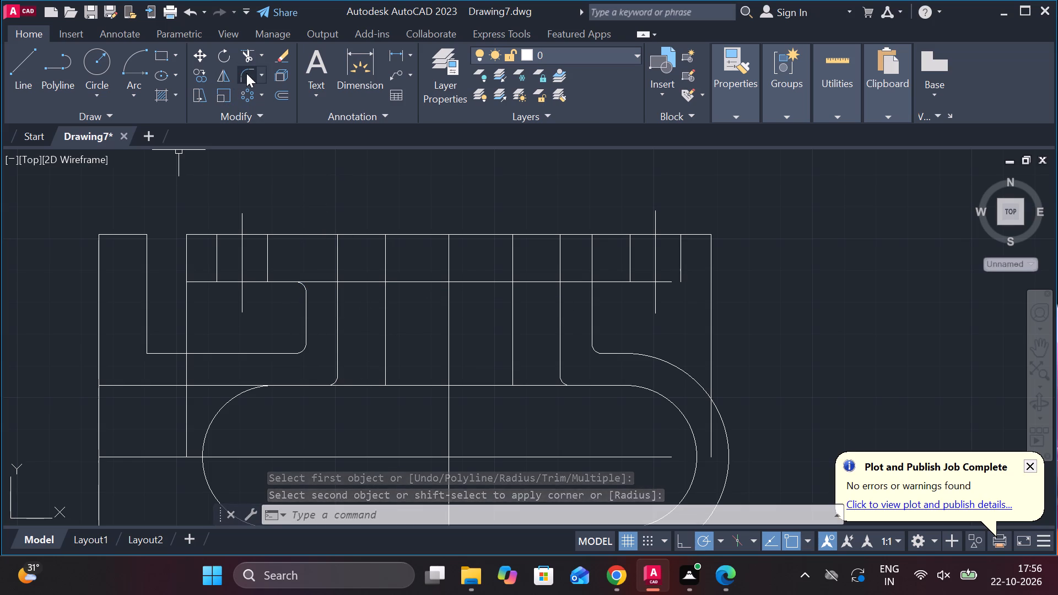
pyautogui.click(591, 312)
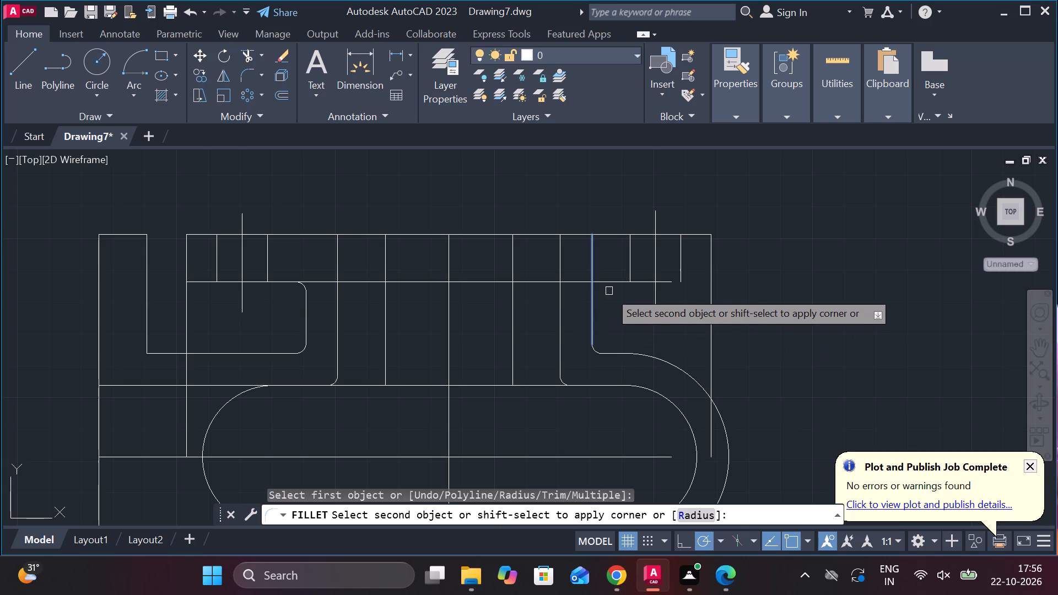
pyautogui.click(611, 283)
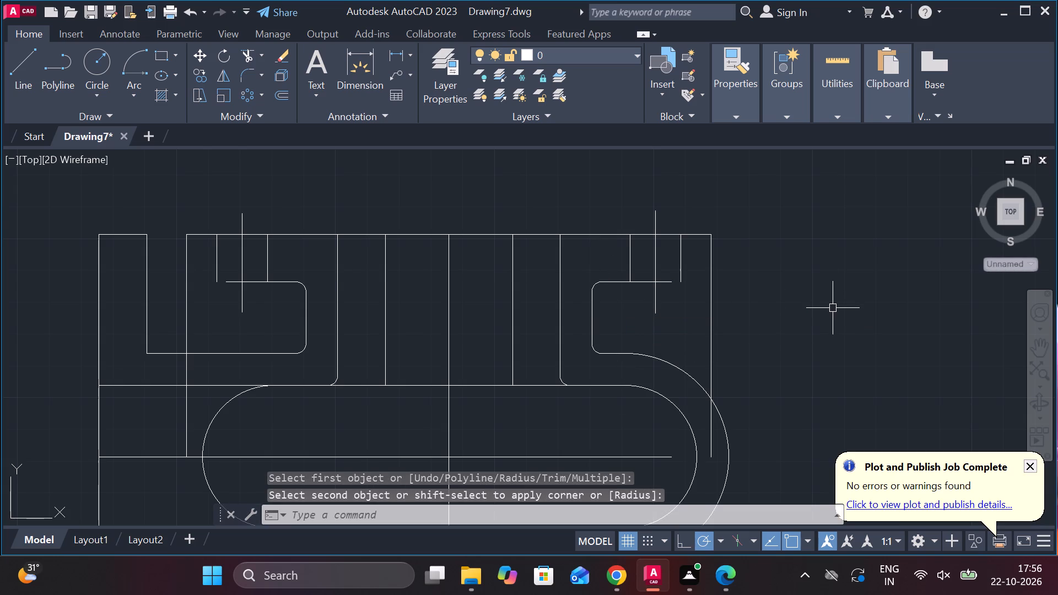
pyautogui.press('Escape')
# Extend the top flange's underside line on both sides out to the flange's left and right end edges.
pyautogui.write('ex')
pyautogui.press('Return')
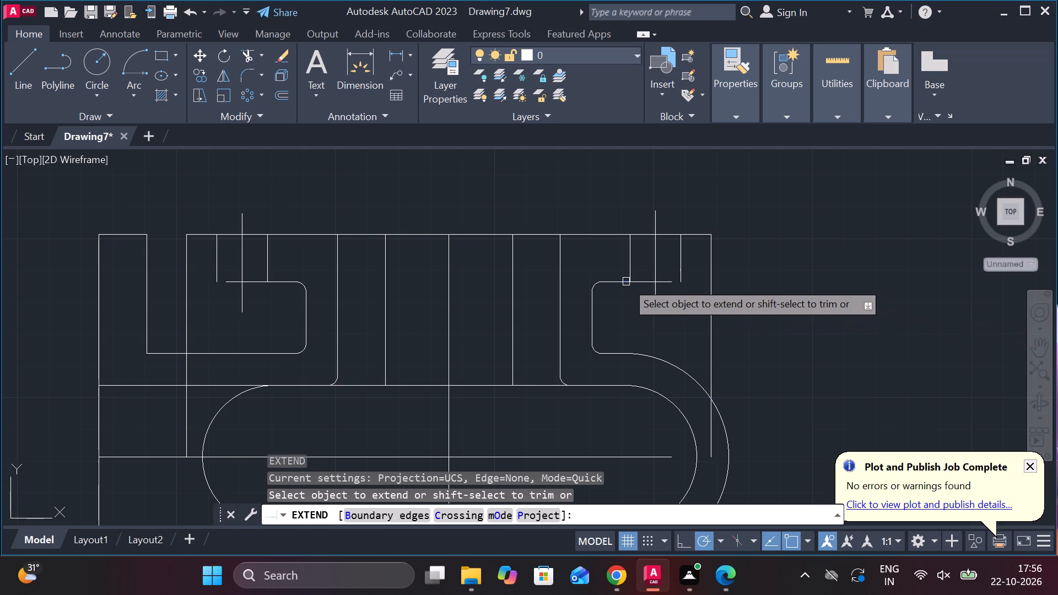
pyautogui.click(662, 279)
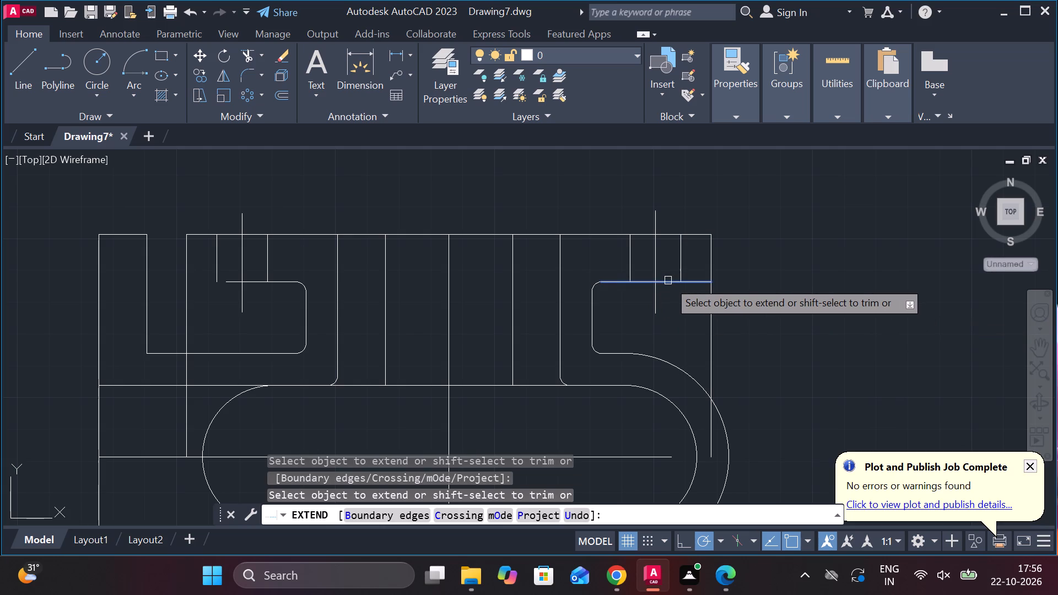
pyautogui.click(668, 280)
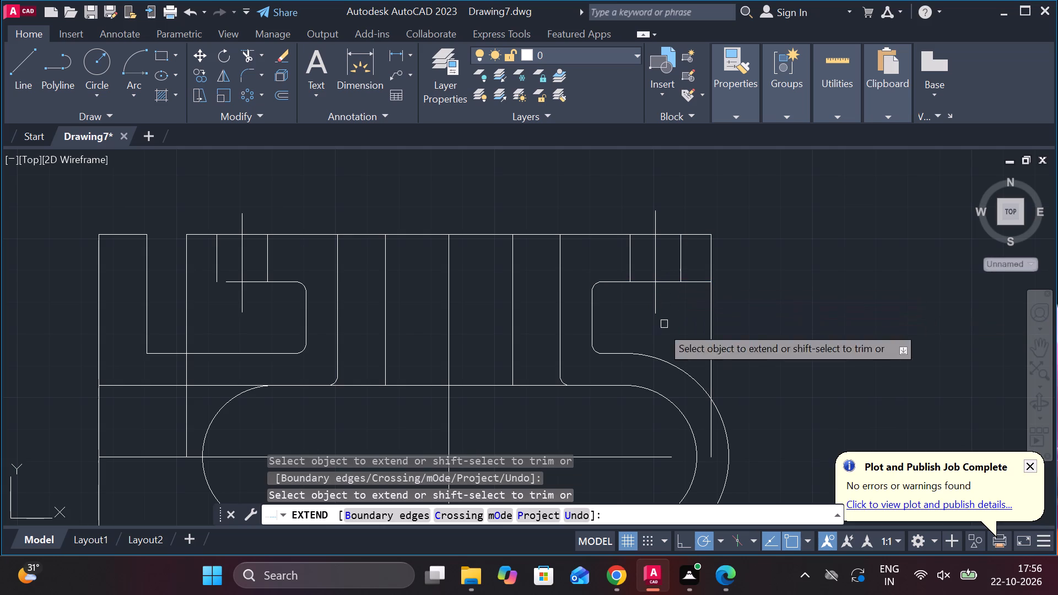
pyautogui.click(252, 282)
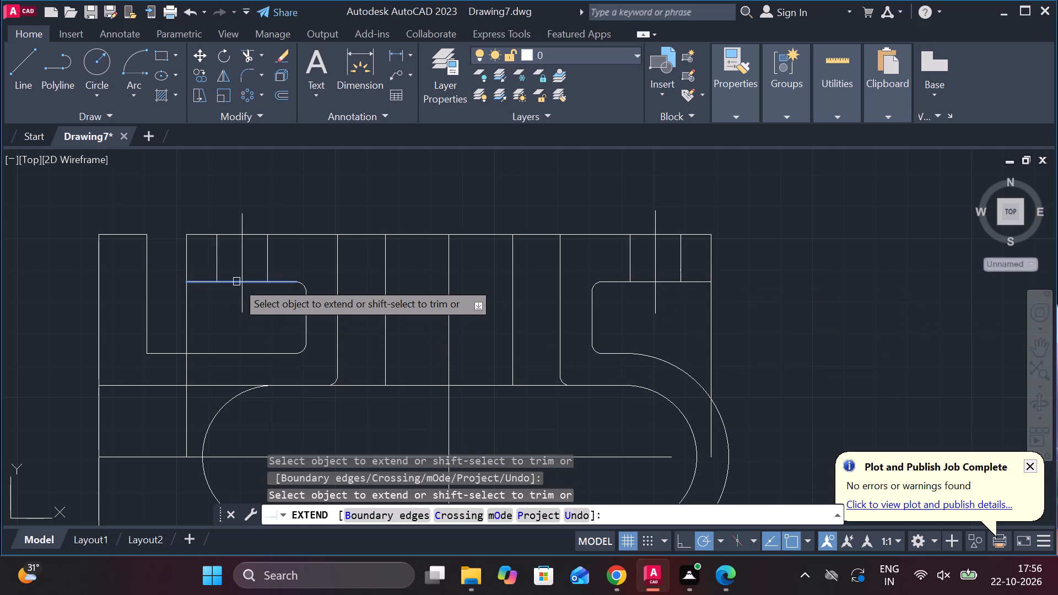
pyautogui.click(236, 282)
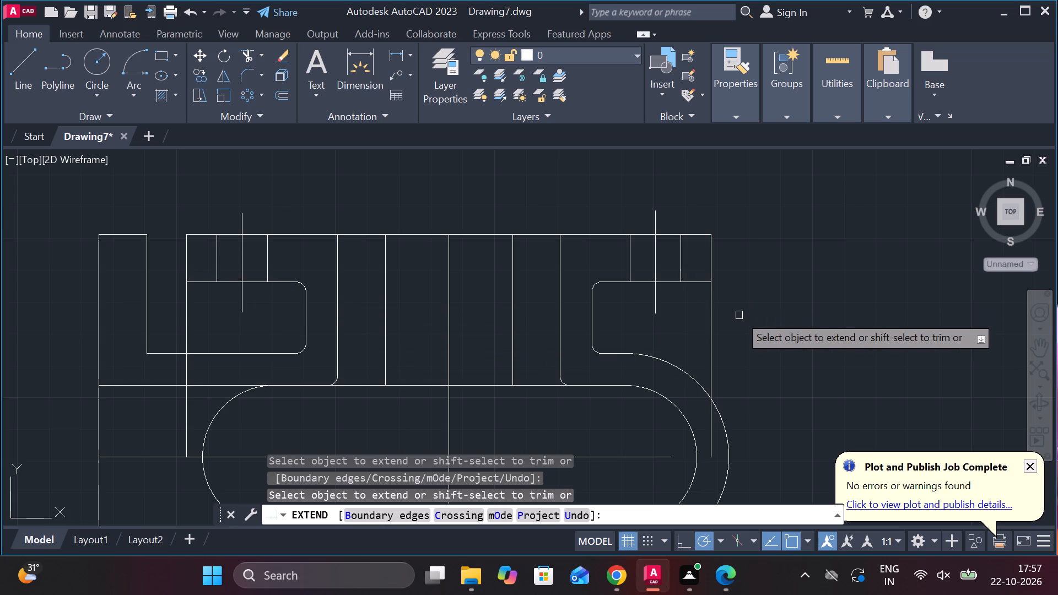
pyautogui.press('Escape')
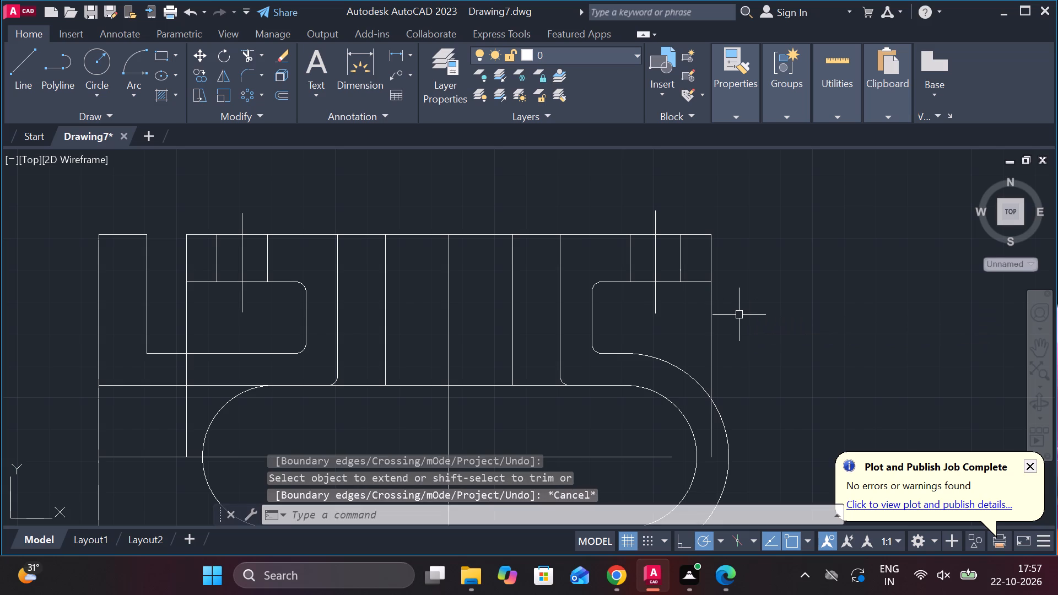
# Measure the horizontal distances between the neck's outer lines, its innermost pair of vertical lines, and the intermediate pair.
pyautogui.click(394, 55)
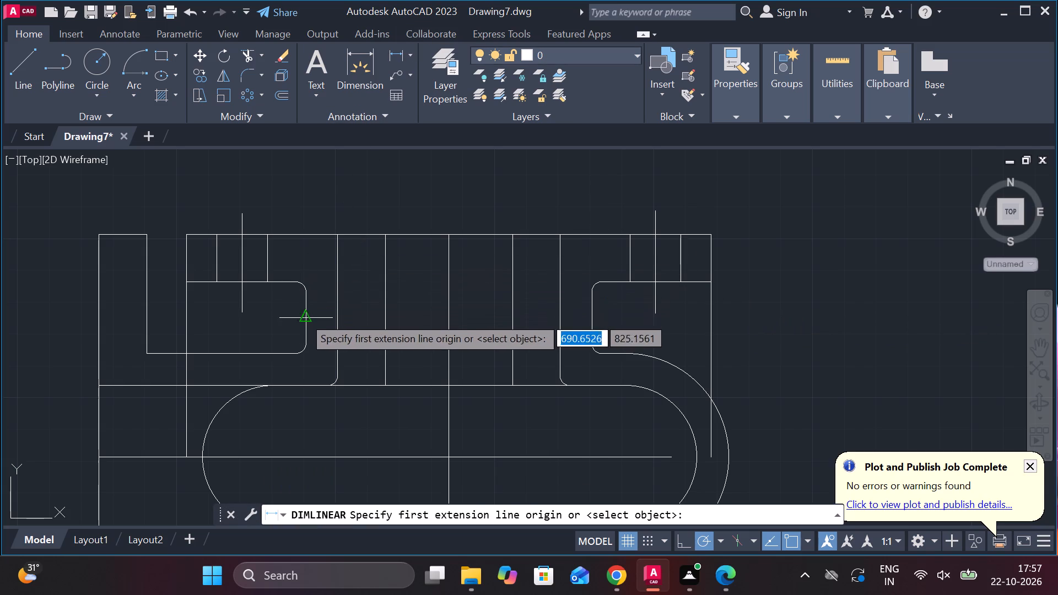
pyautogui.click(305, 316)
pyautogui.click(590, 318)
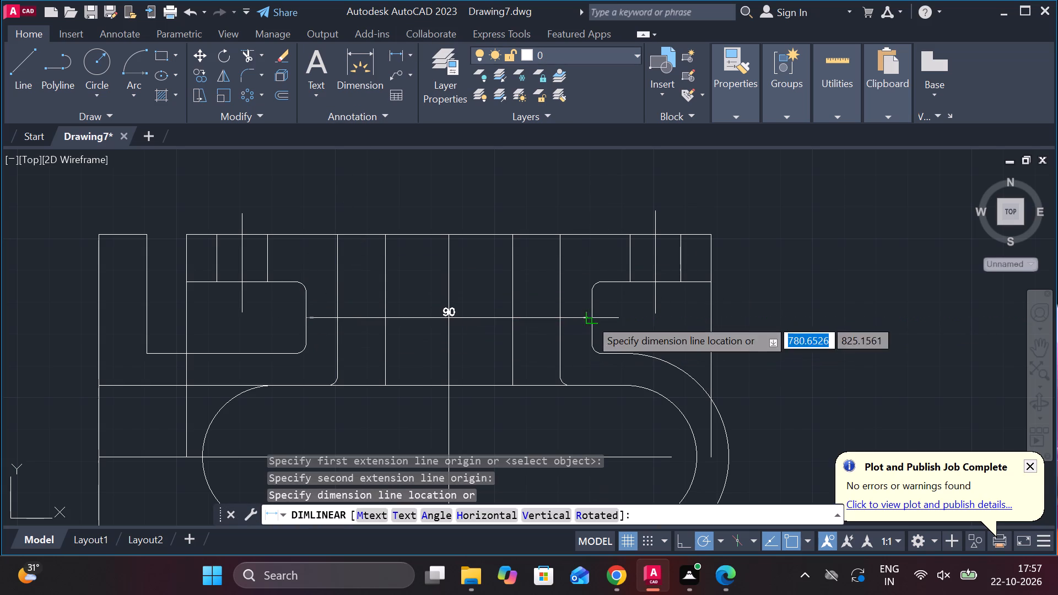
pyautogui.press('Escape')
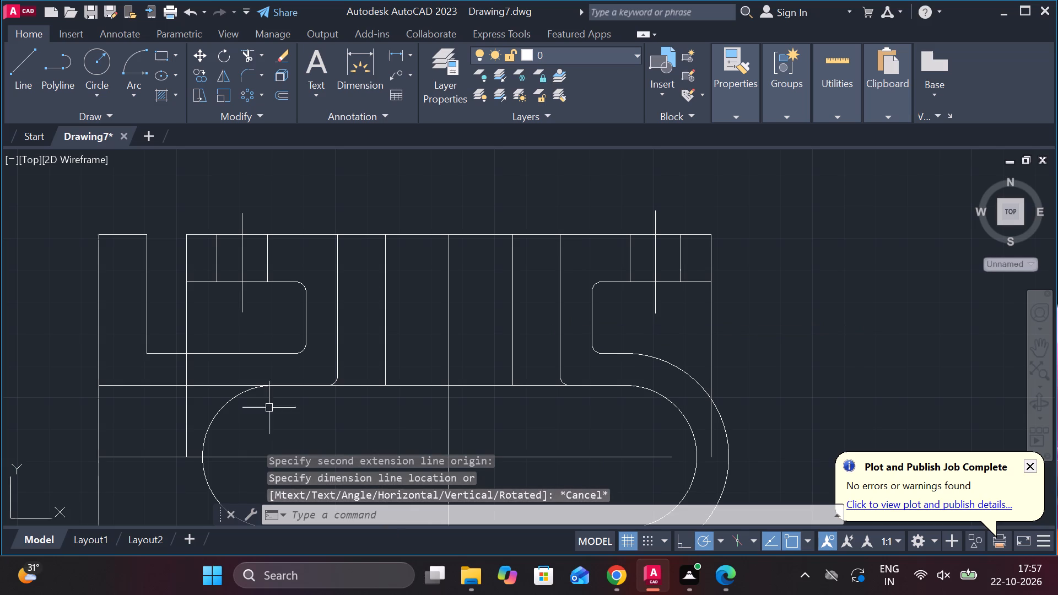
pyautogui.click(401, 50)
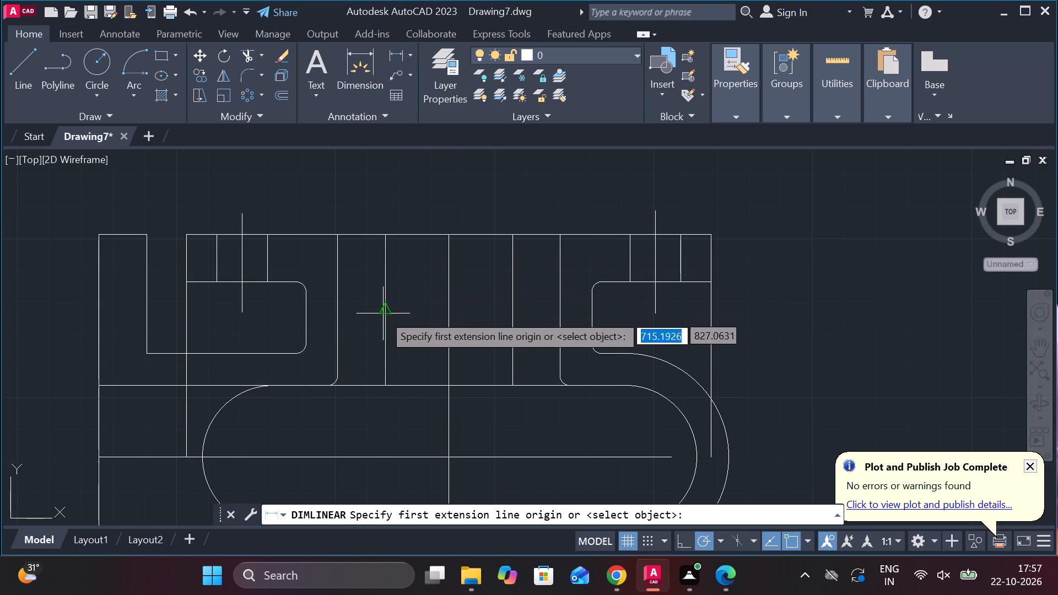
pyautogui.click(385, 316)
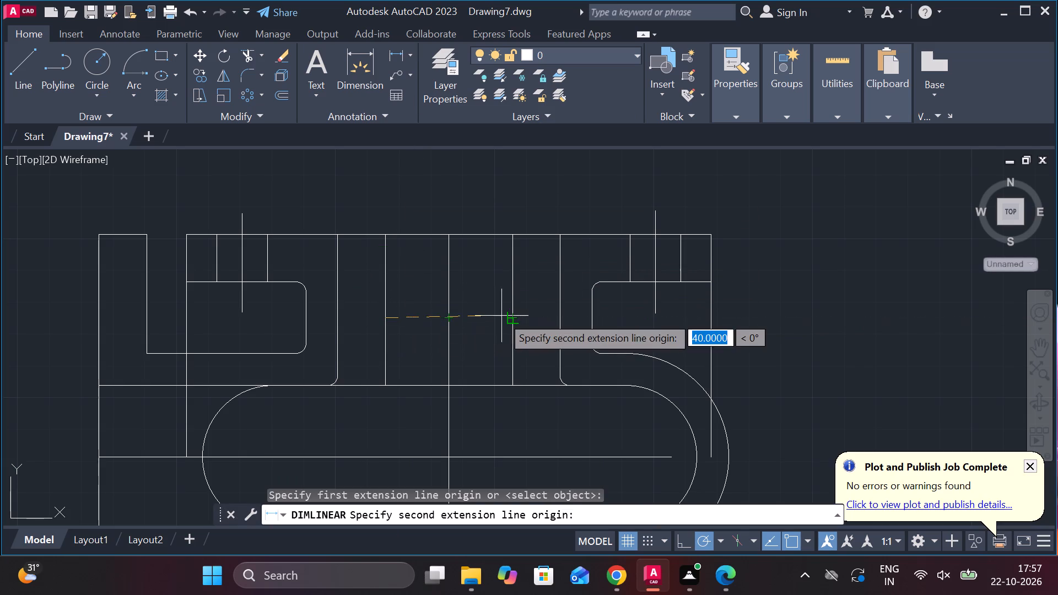
pyautogui.click(510, 317)
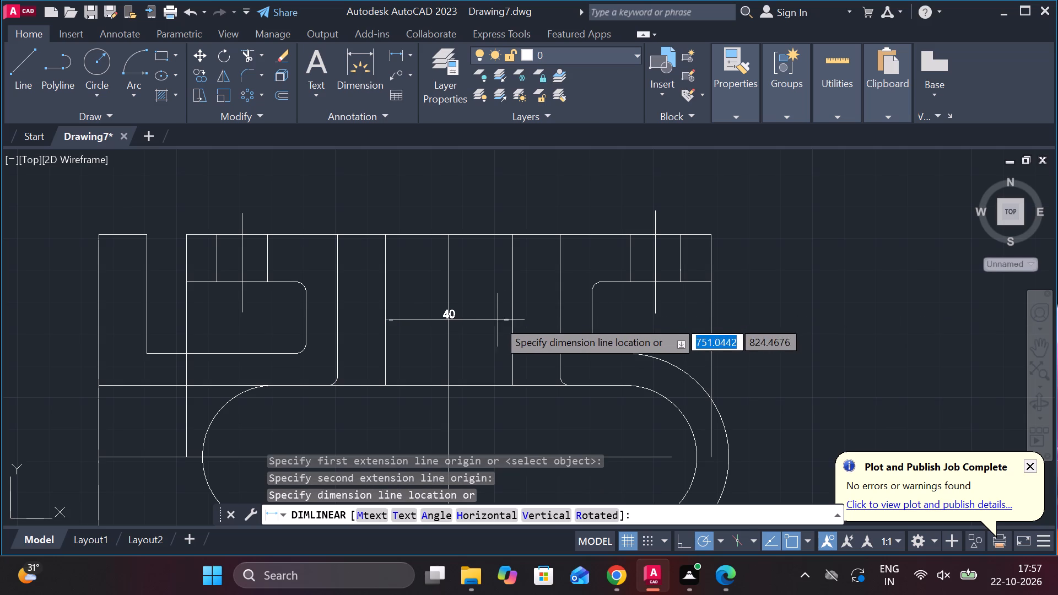
pyautogui.press('Escape')
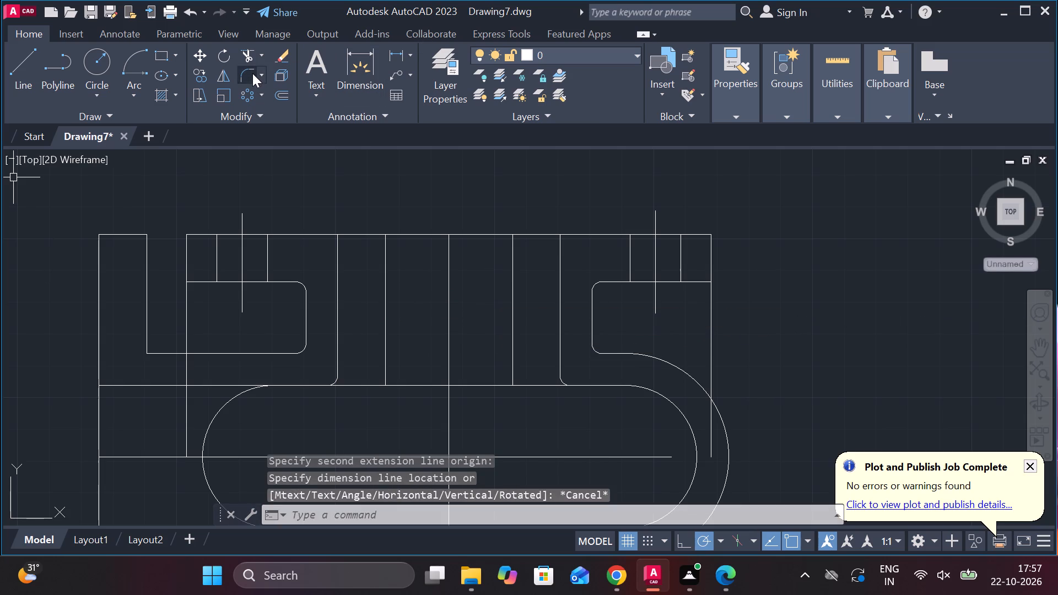
pyautogui.click(394, 55)
pyautogui.click(332, 304)
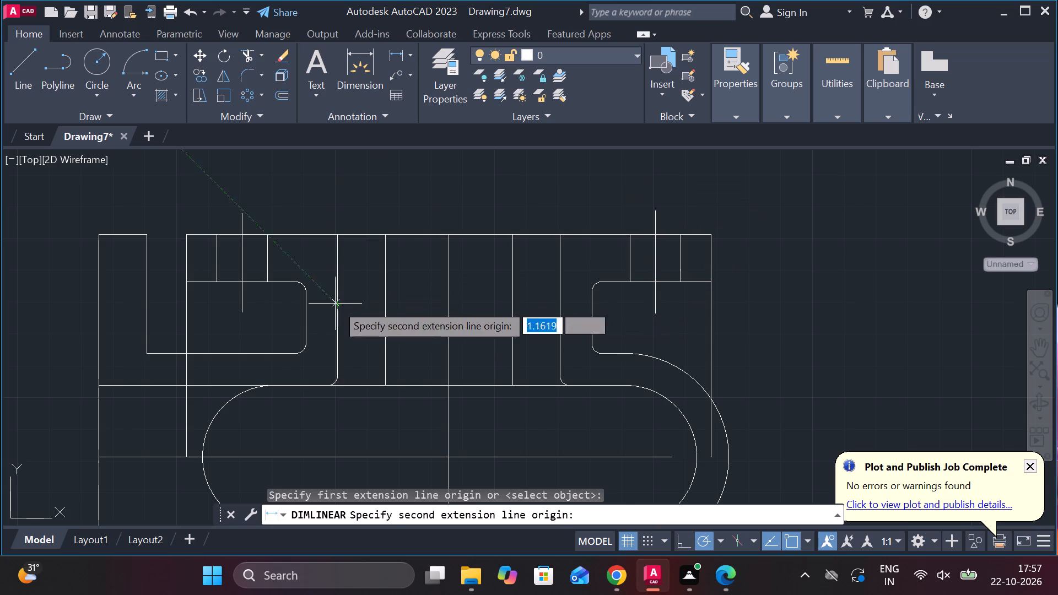
pyautogui.click(562, 307)
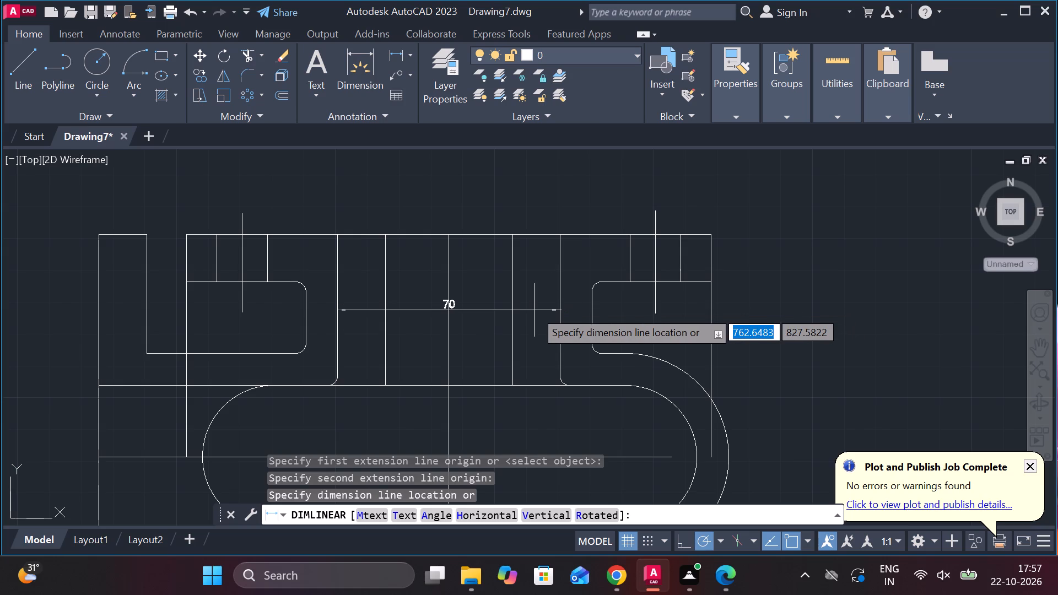
pyautogui.press('Escape')
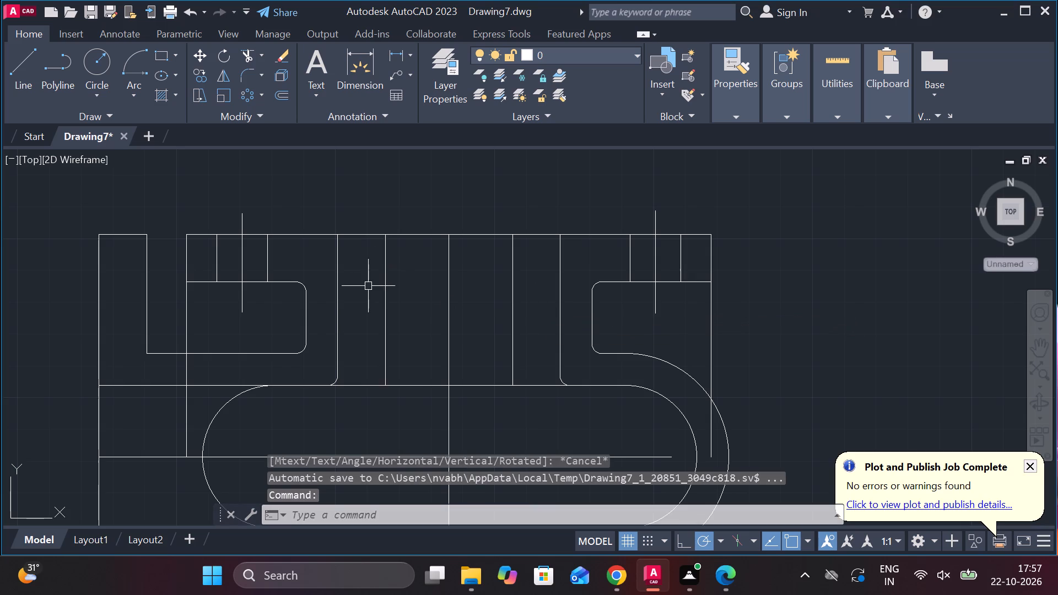
# Delete the two innermost vertical lines on either side of the neck's centreline.
pyautogui.click(385, 300)
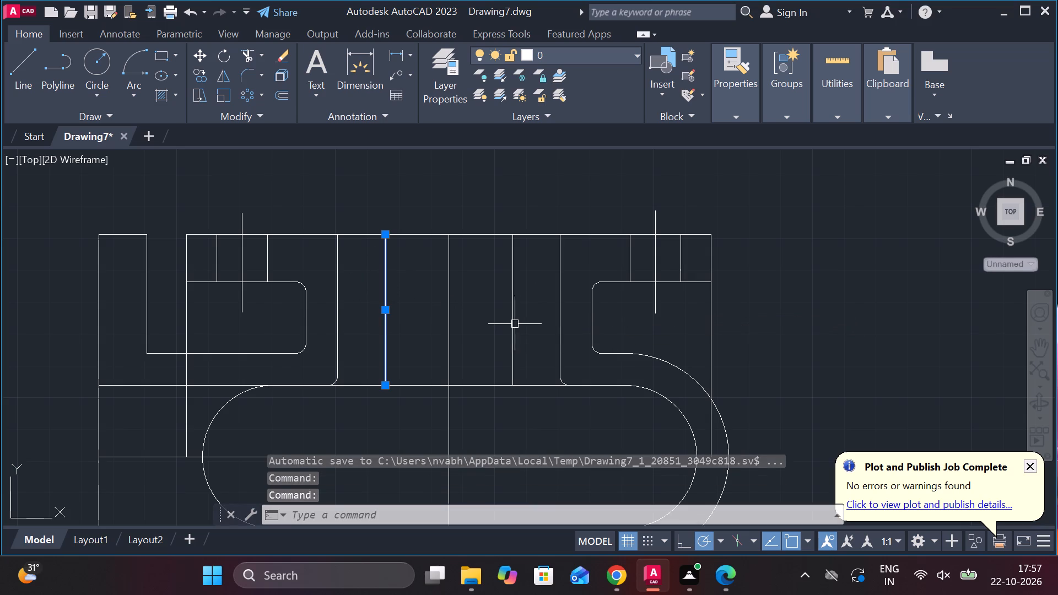
pyautogui.click(512, 324)
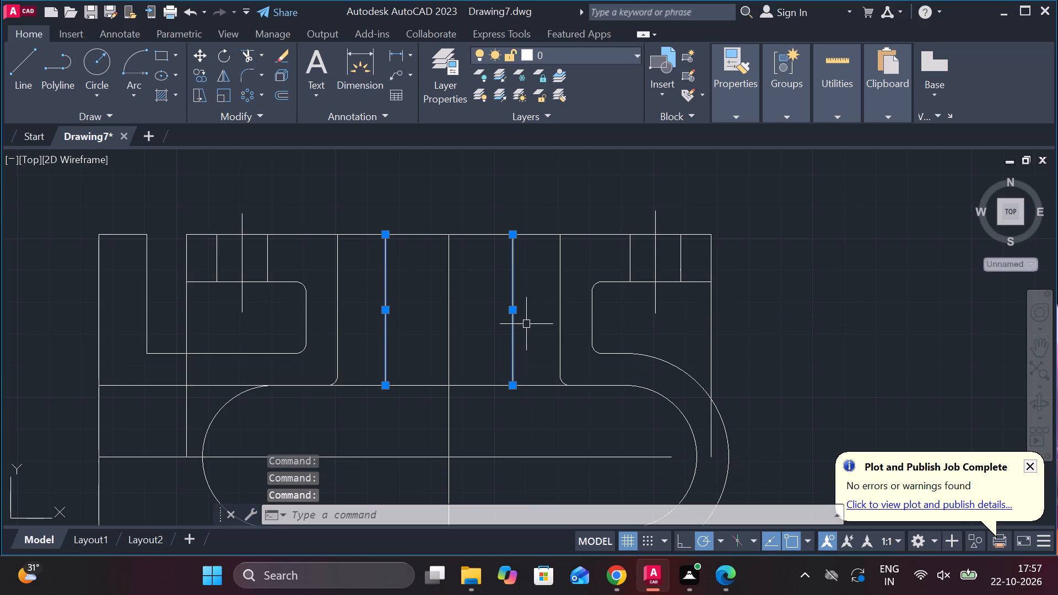
pyautogui.press('Delete')
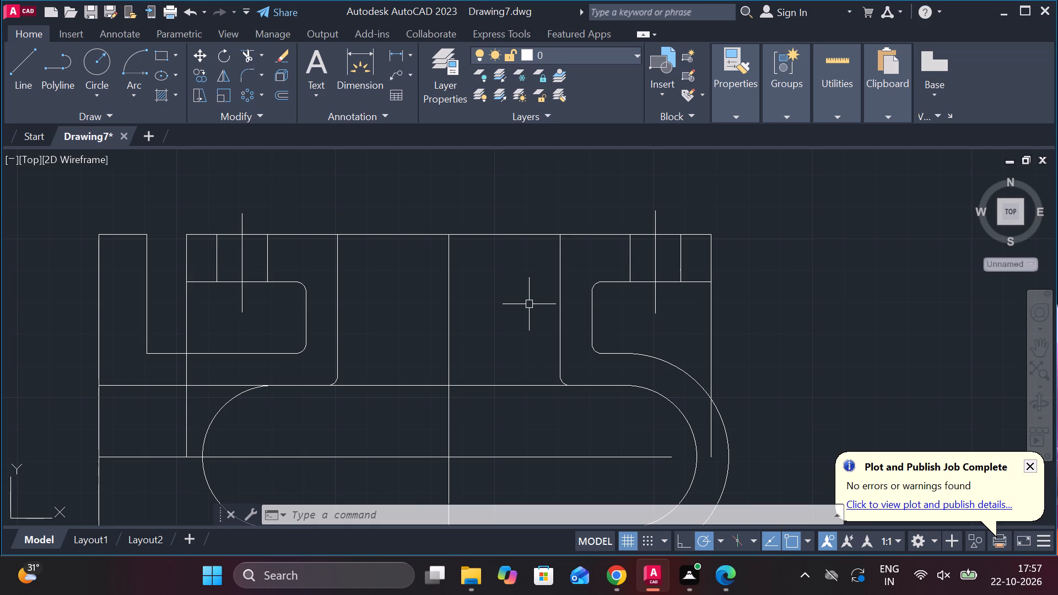
# Copy the vertical centreline 30 units to each side.
pyautogui.click(451, 324)
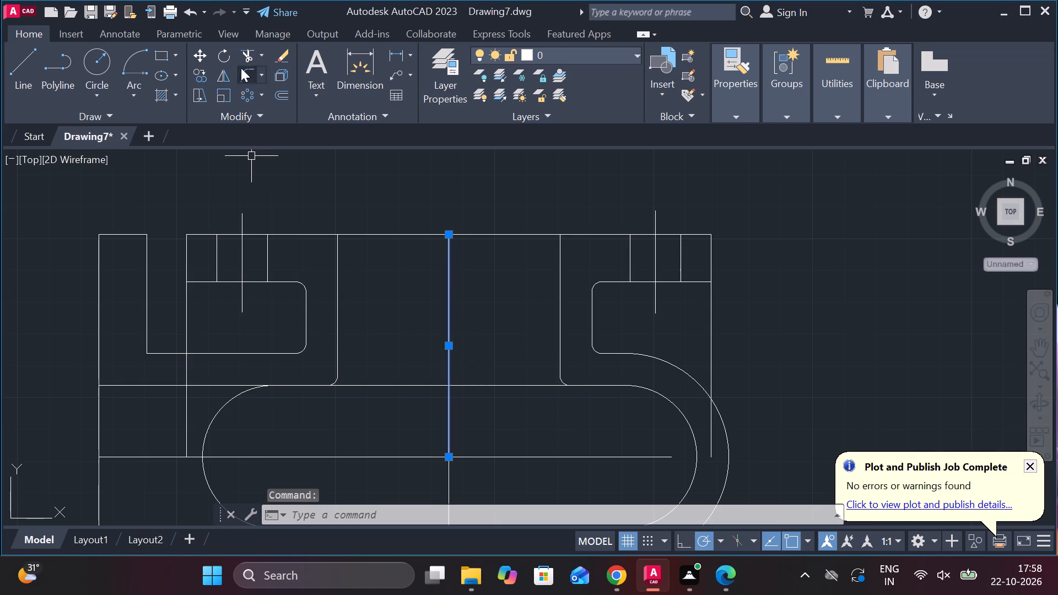
pyautogui.click(200, 79)
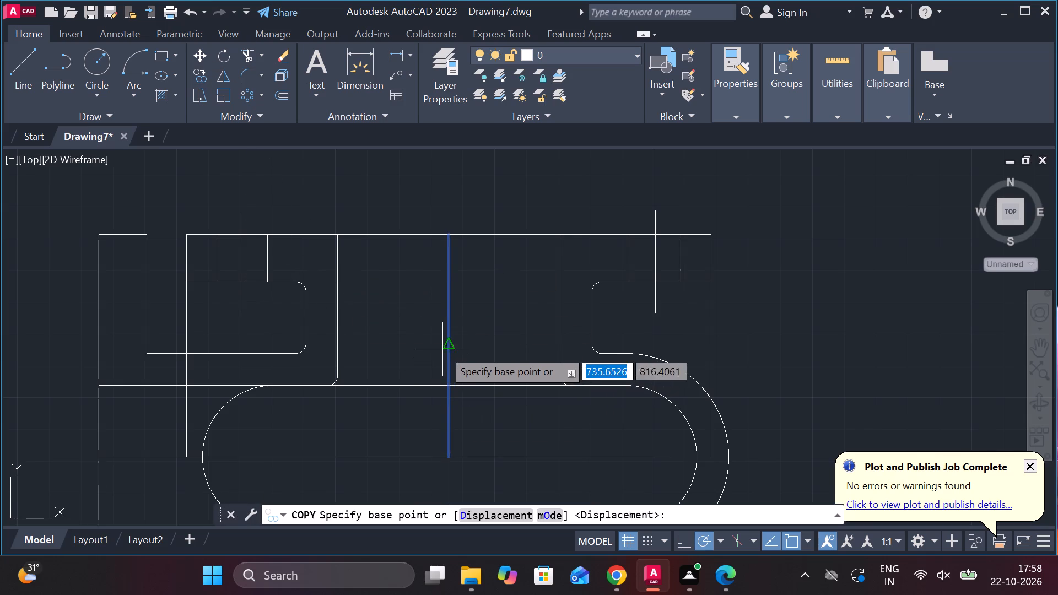
pyautogui.click(454, 347)
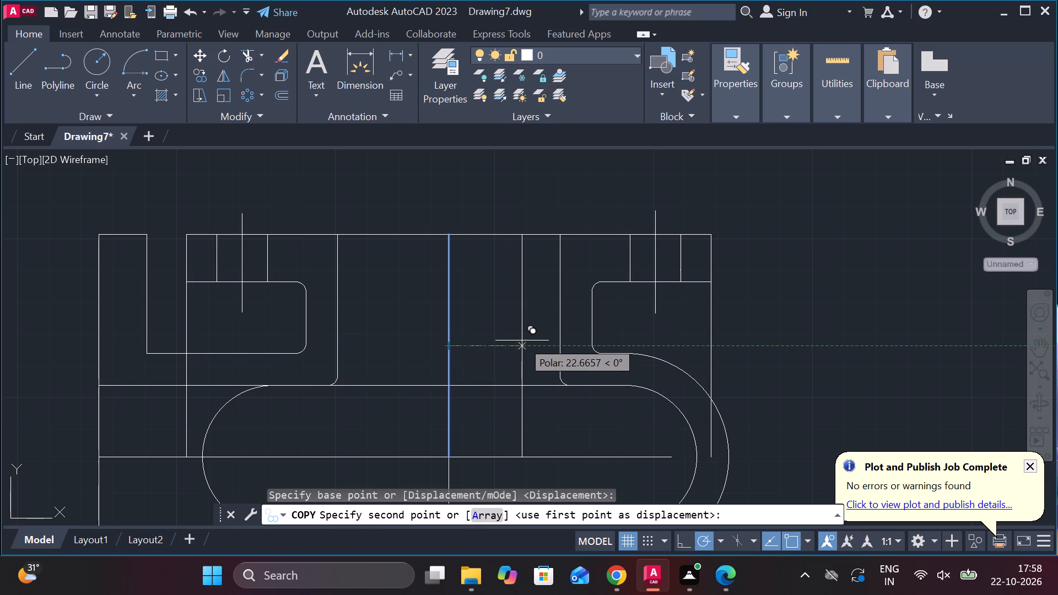
pyautogui.write('30')
pyautogui.press('Return')
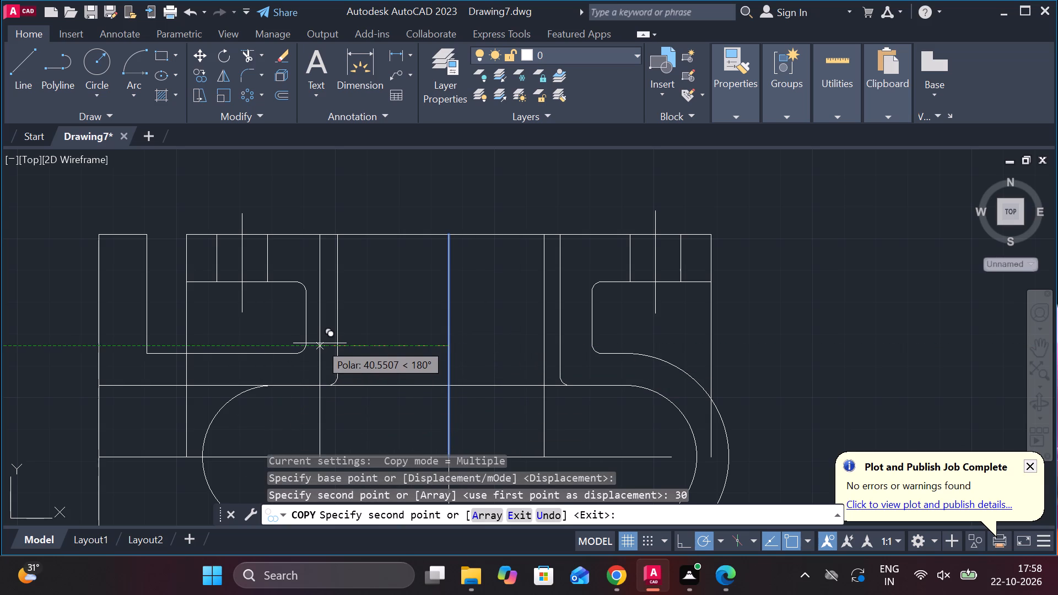
pyautogui.write('30')
pyautogui.press('Return')
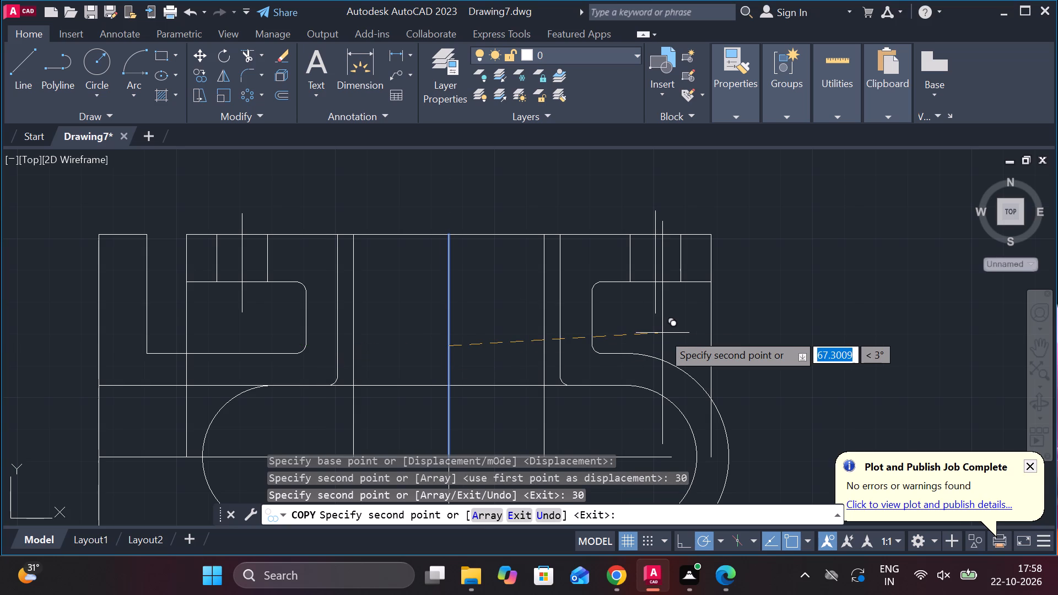
pyautogui.press('Escape')
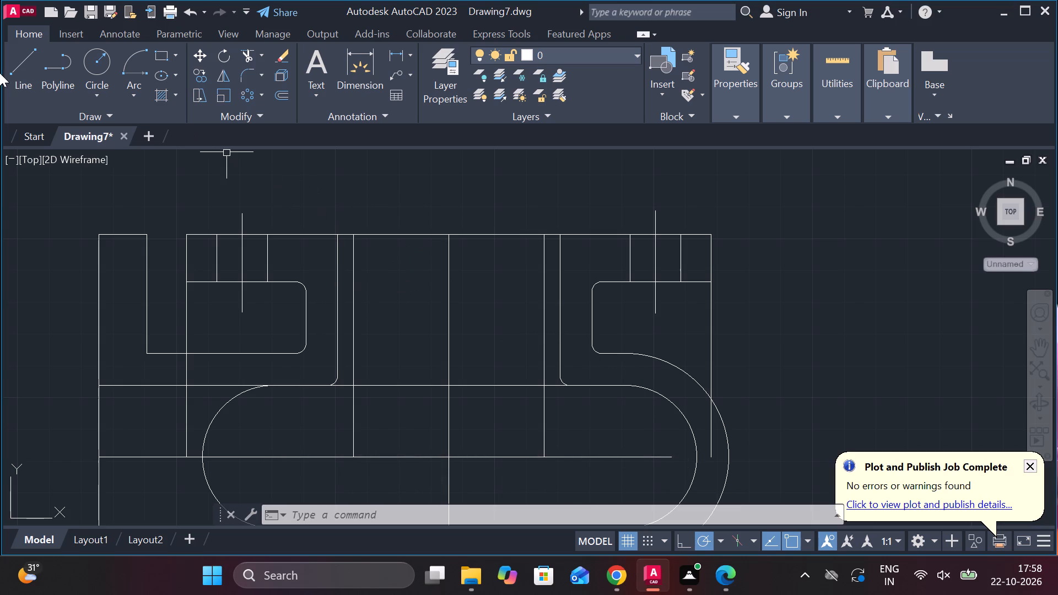
# Draw a 70-unit horizontal line along the flange's top edge between the two vertical lines with rounded lower ends.
pyautogui.click(18, 74)
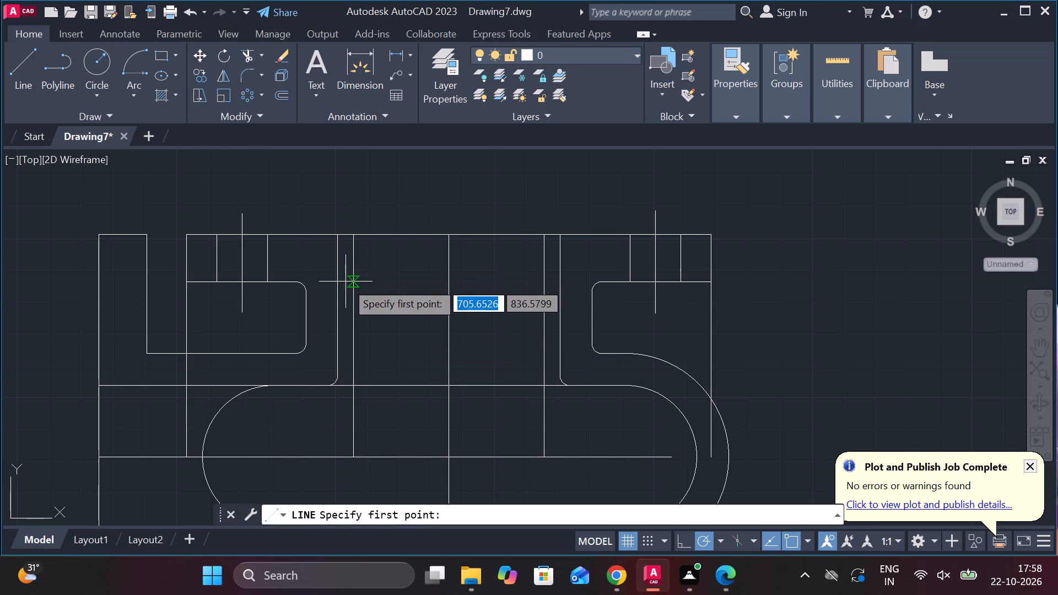
pyautogui.click(335, 239)
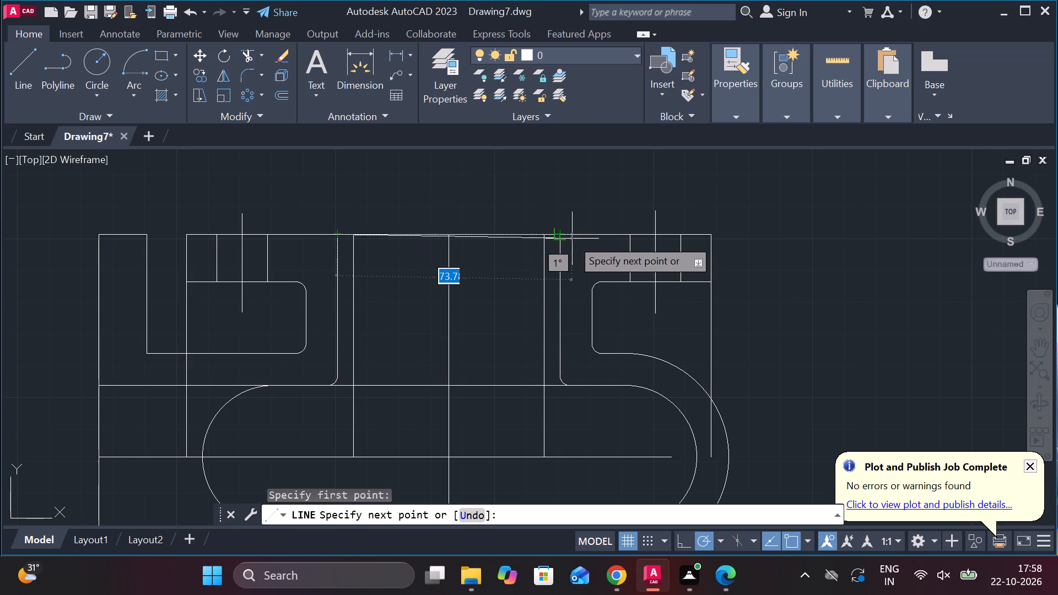
pyautogui.click(560, 234)
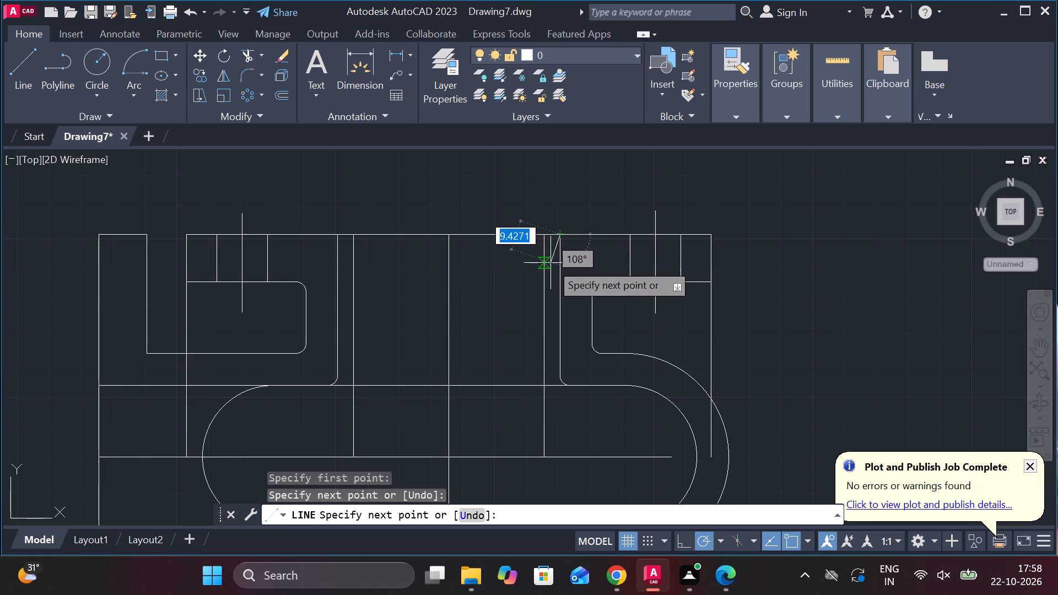
pyautogui.press('Escape')
# Move the 70-unit horizontal line 15 units straight down from the top flange's upper edge.
pyautogui.click(492, 234)
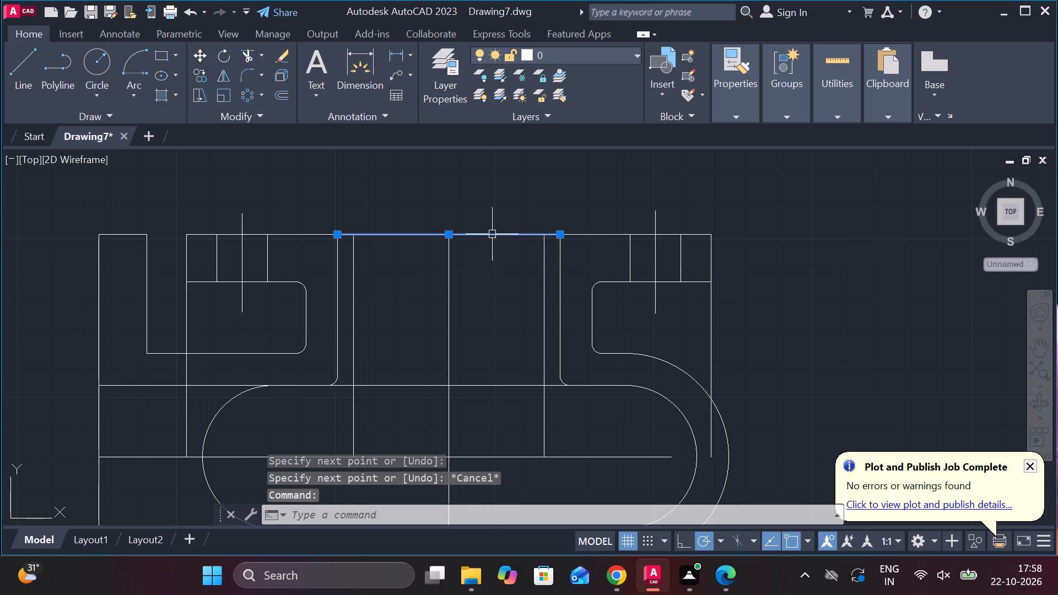
pyautogui.click(195, 55)
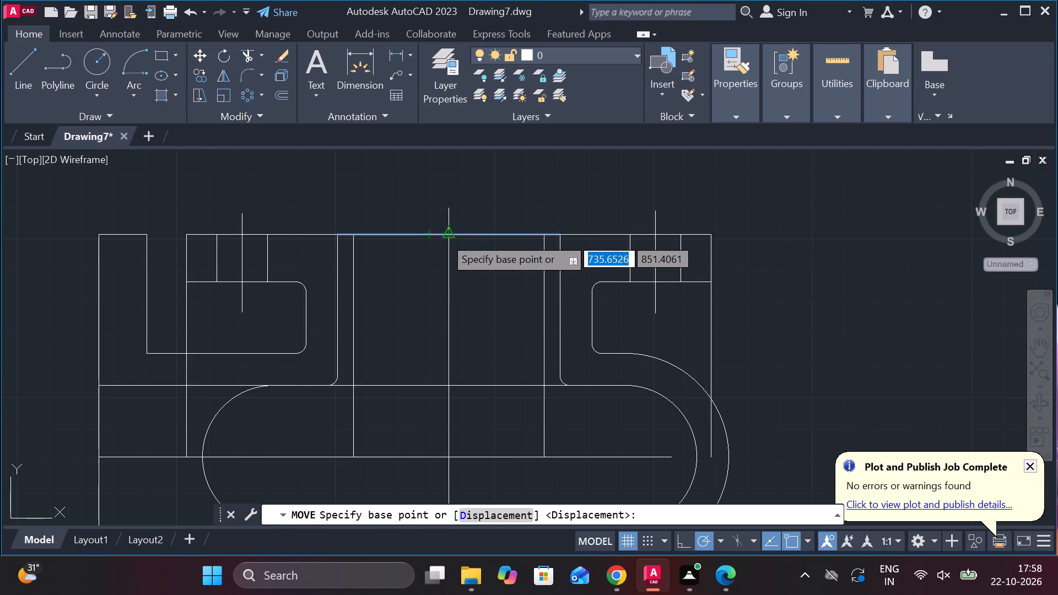
pyautogui.click(444, 237)
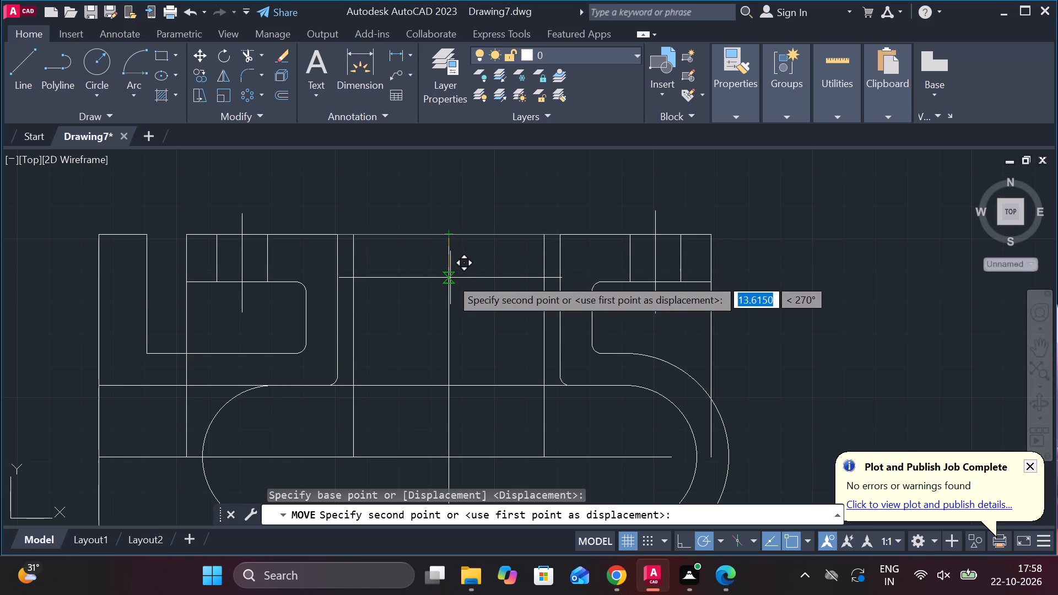
pyautogui.write('15')
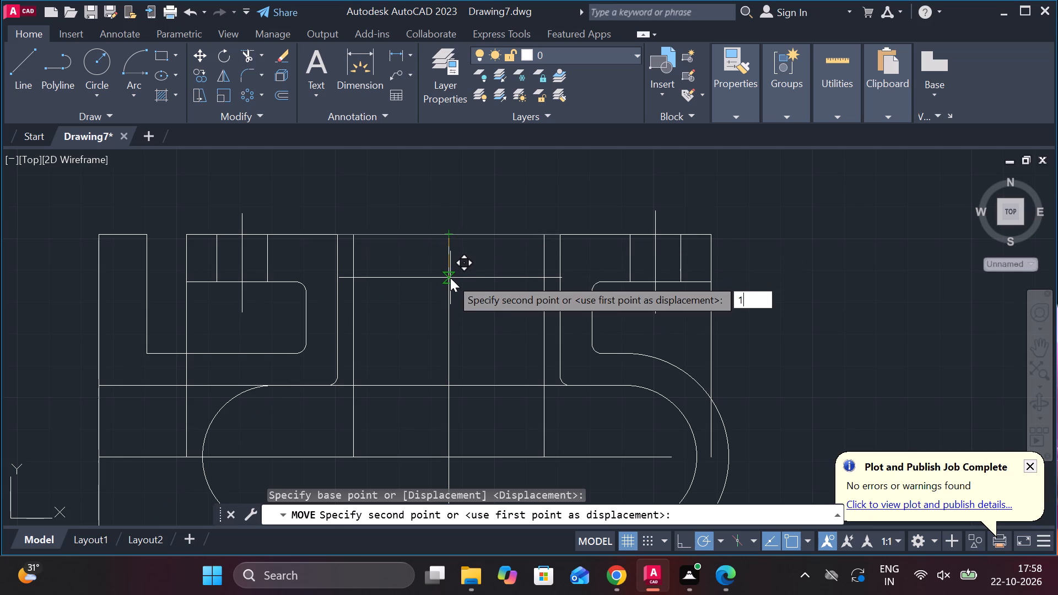
pyautogui.press('Return')
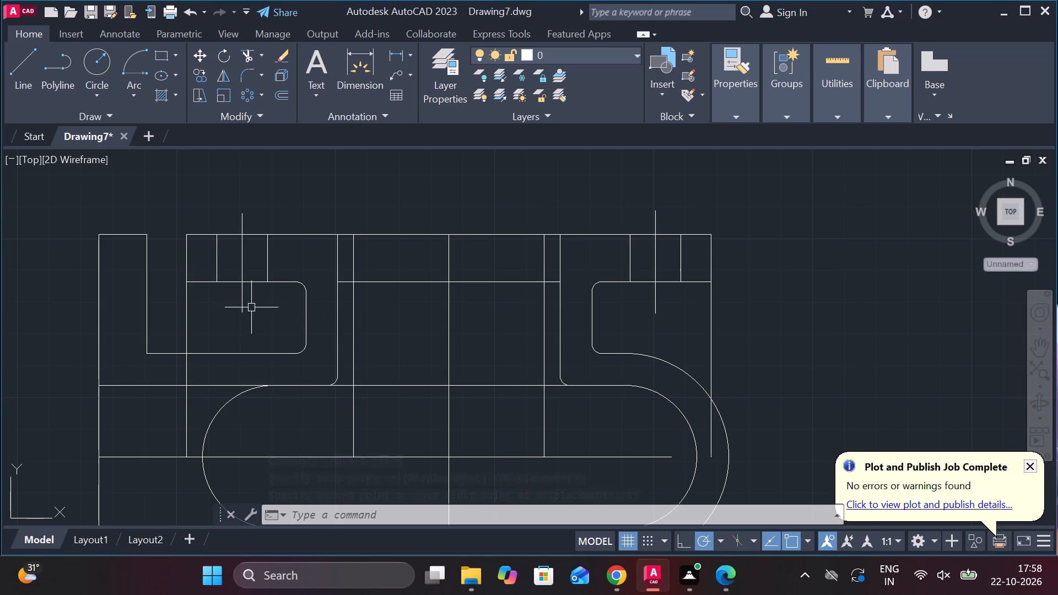
# Trim the neck's two outer vertical lines where they extend above the 70-unit horizontal line.
pyautogui.click(241, 49)
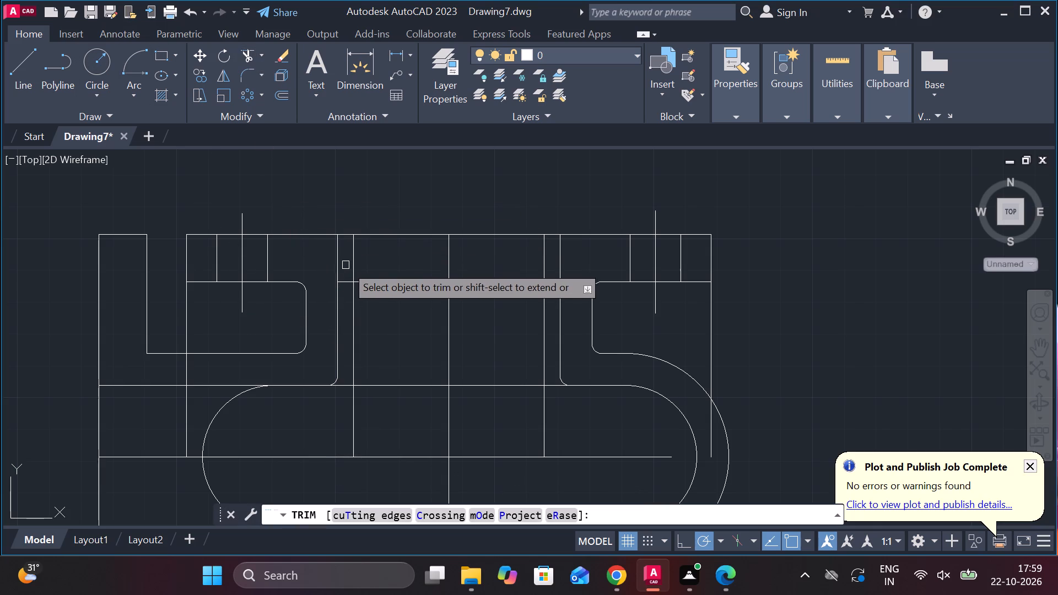
pyautogui.click(341, 264)
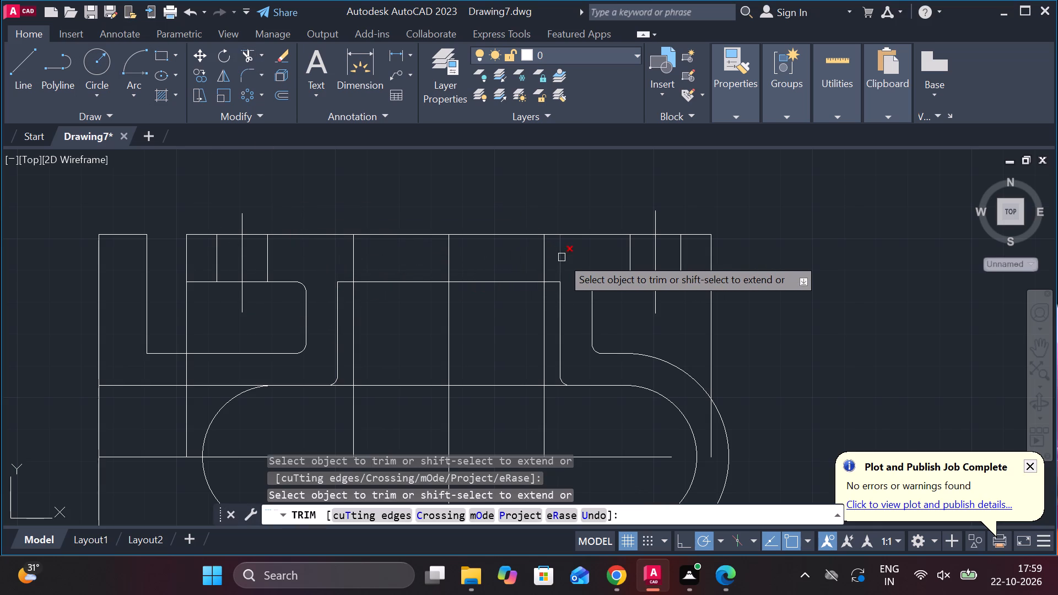
pyautogui.click(562, 257)
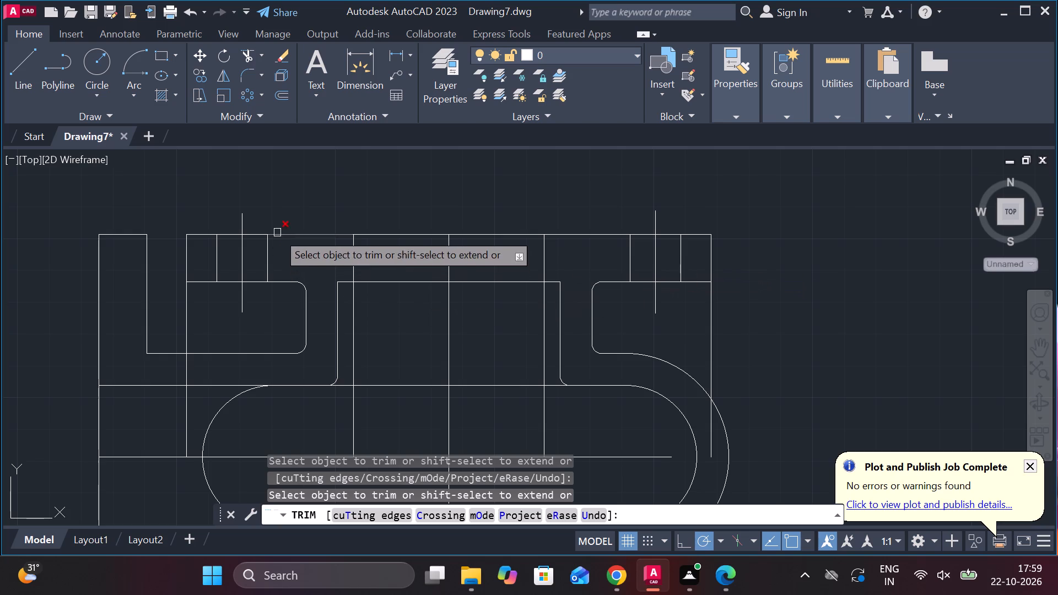
# Fillet both upper corners where the 70-unit horizontal line meets the neck's outer vertical lines.
pyautogui.click(255, 81)
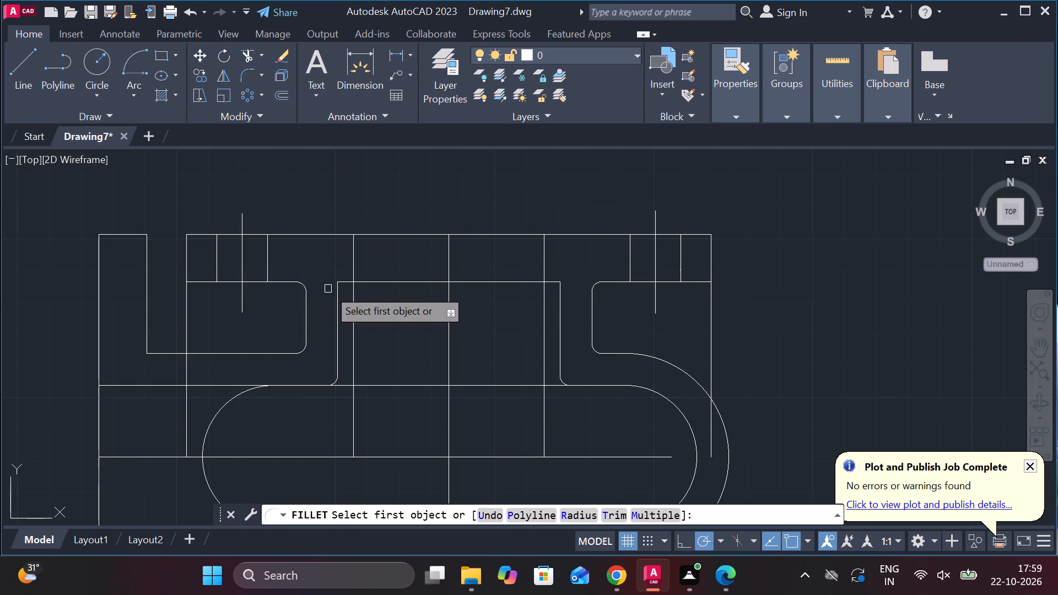
pyautogui.click(339, 306)
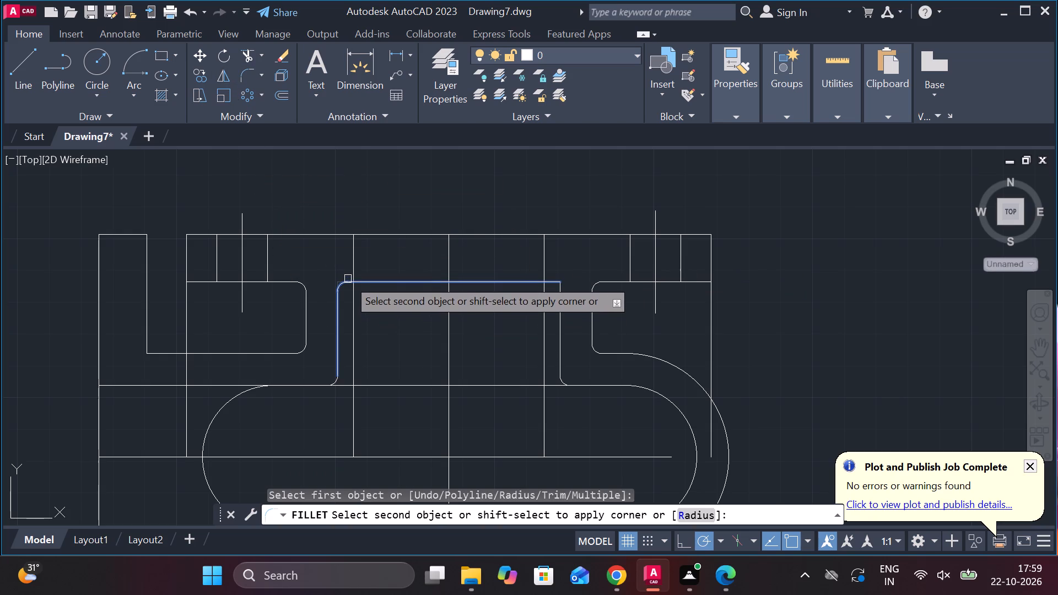
pyautogui.click(348, 279)
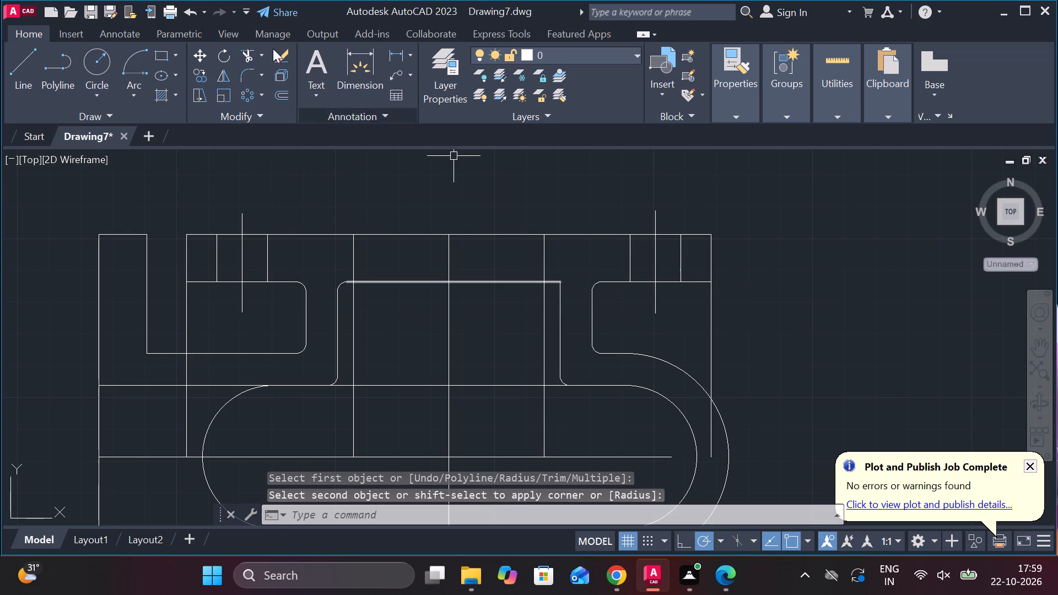
pyautogui.click(248, 77)
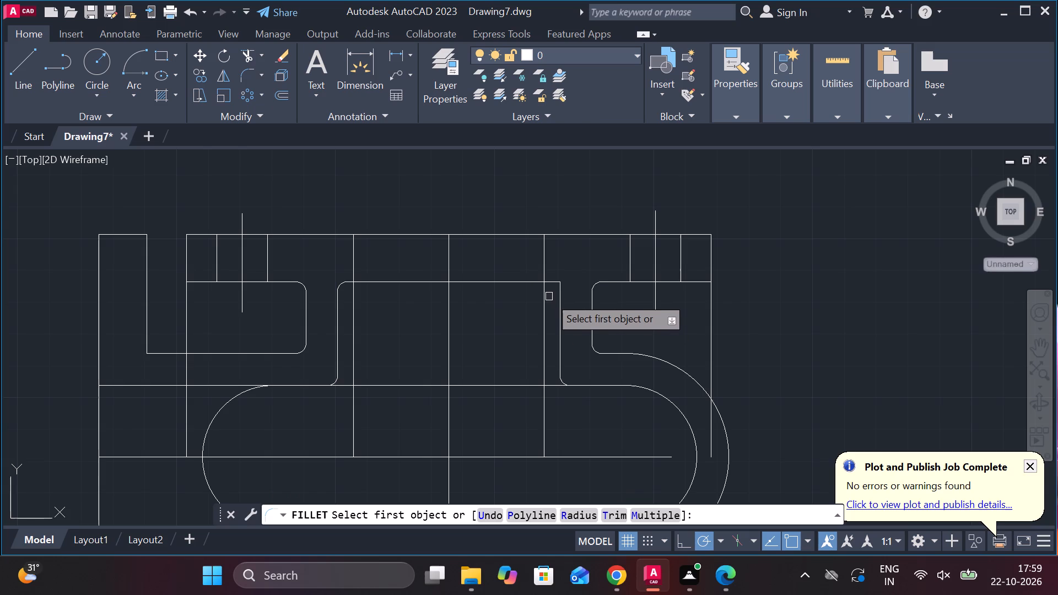
pyautogui.click(552, 275)
pyautogui.click(552, 279)
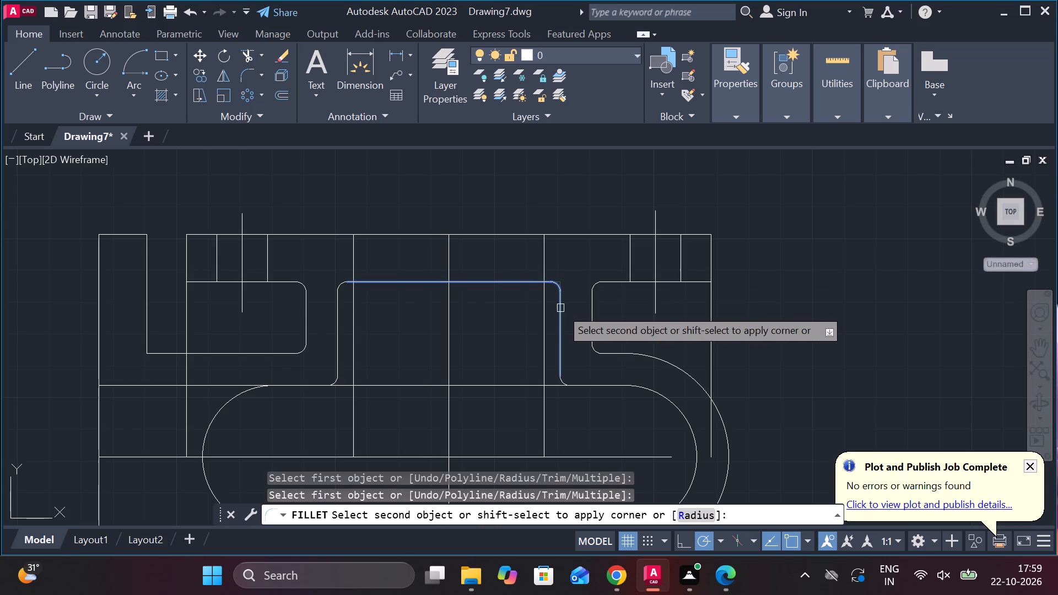
pyautogui.click(560, 308)
# Trim the top flange's two outer end lines so nothing remains below the flange's underside.
pyautogui.scroll(-1, 751, 315)
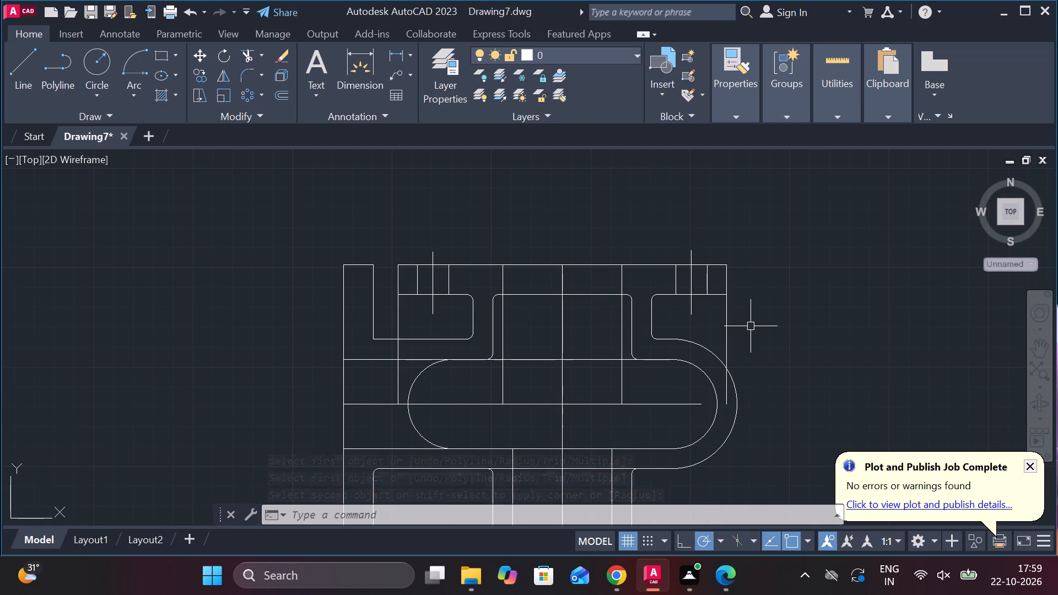
pyautogui.scroll(-1, 751, 326)
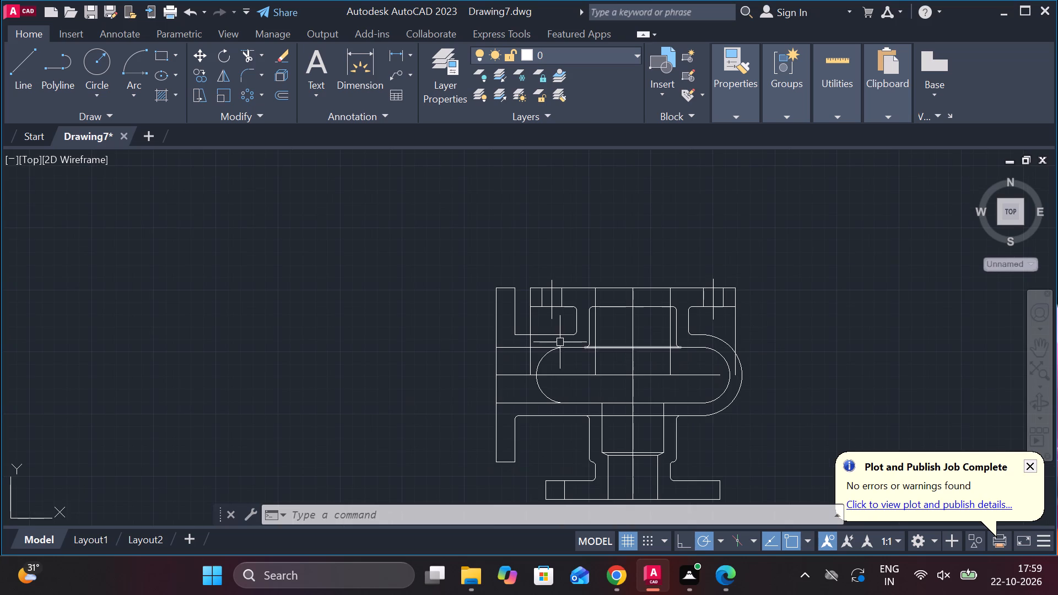
pyautogui.click(242, 56)
pyautogui.scroll(2, 570, 331)
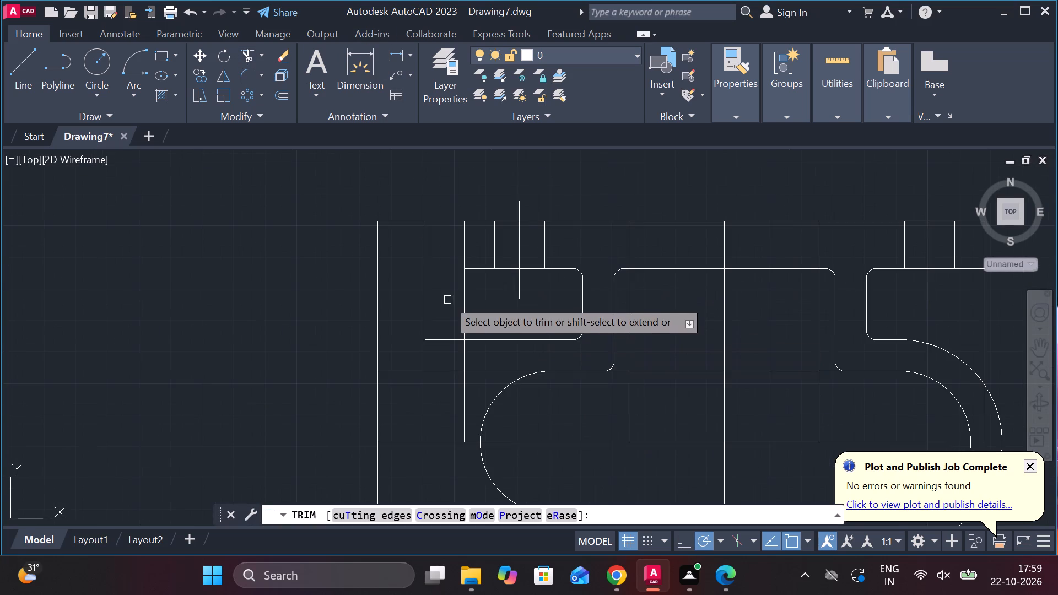
pyautogui.click(465, 305)
pyautogui.click(466, 354)
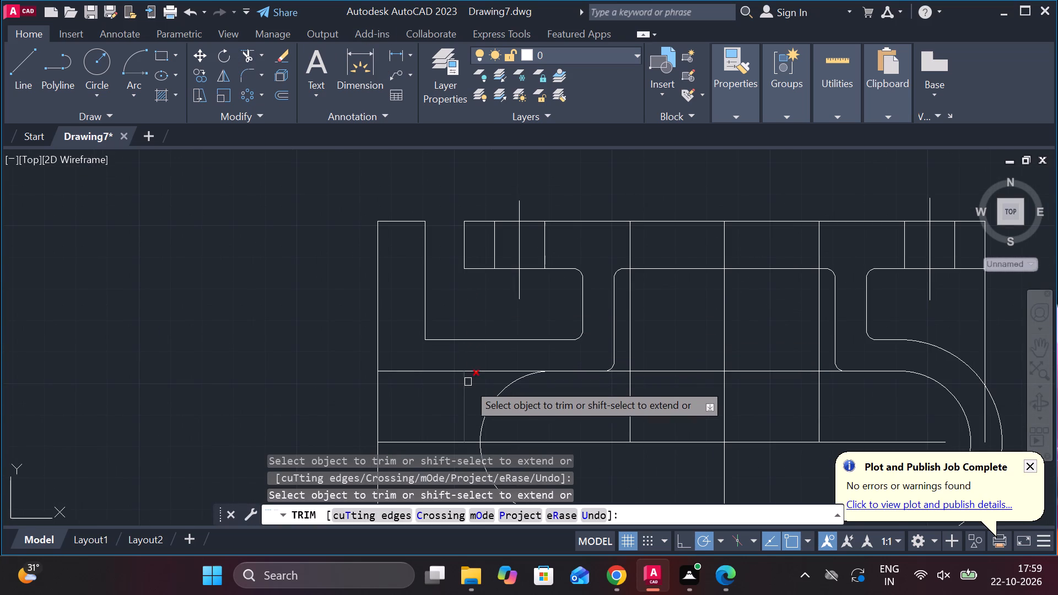
pyautogui.click(466, 392)
pyautogui.click(978, 316)
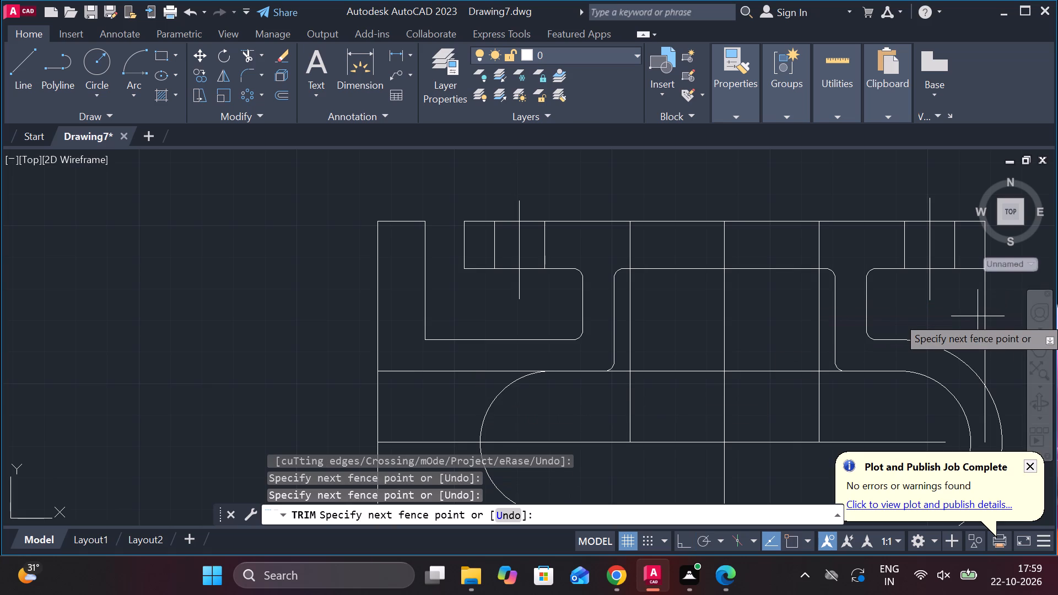
pyautogui.click(989, 316)
pyautogui.scroll(-2, 990, 327)
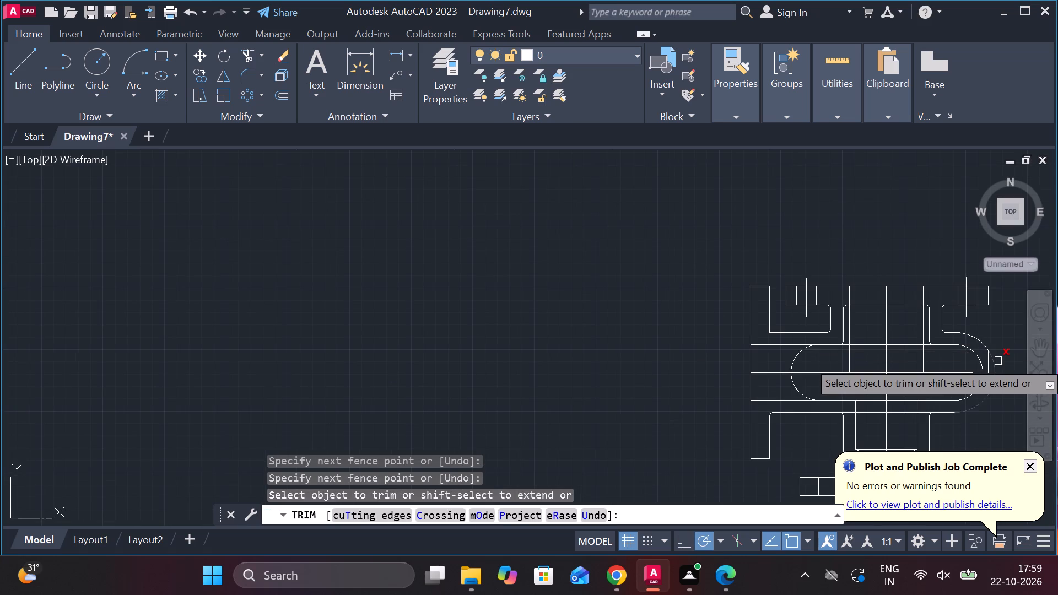
pyautogui.scroll(3, 998, 361)
pyautogui.click(935, 370)
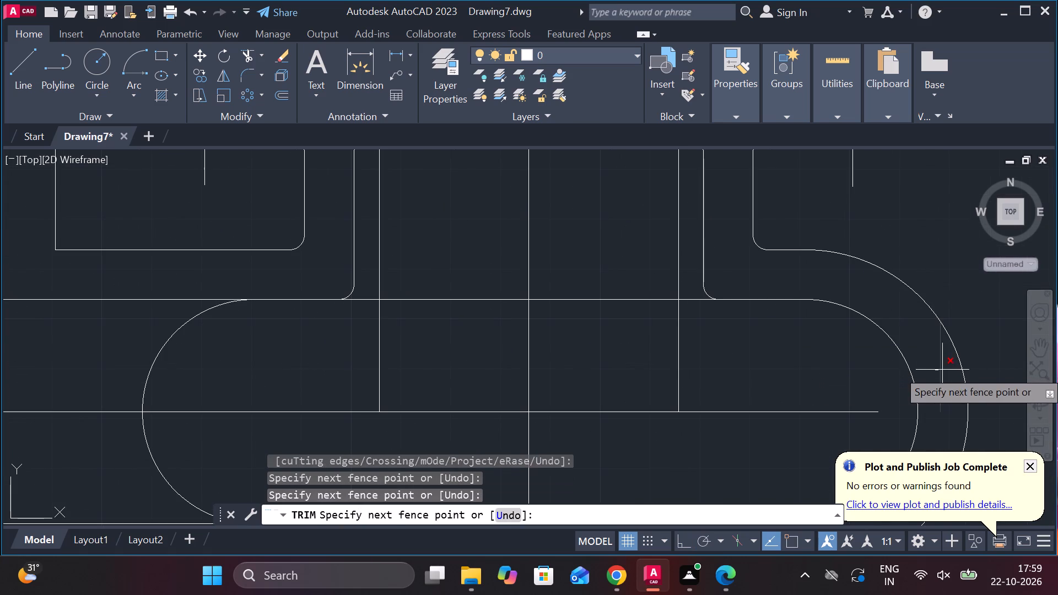
pyautogui.click(942, 370)
# Trim the horizontal line crossing the lower neck and bore between the neck's two outer walls.
pyautogui.scroll(-2, 944, 369)
pyautogui.scroll(-2, 997, 359)
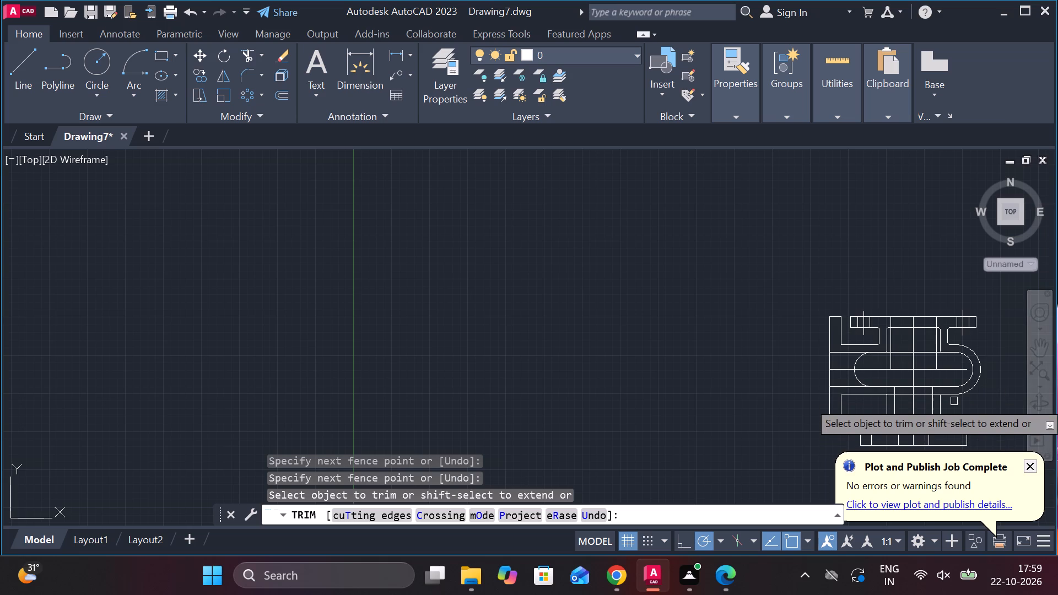
pyautogui.scroll(-1, 960, 408)
pyautogui.scroll(3, 967, 421)
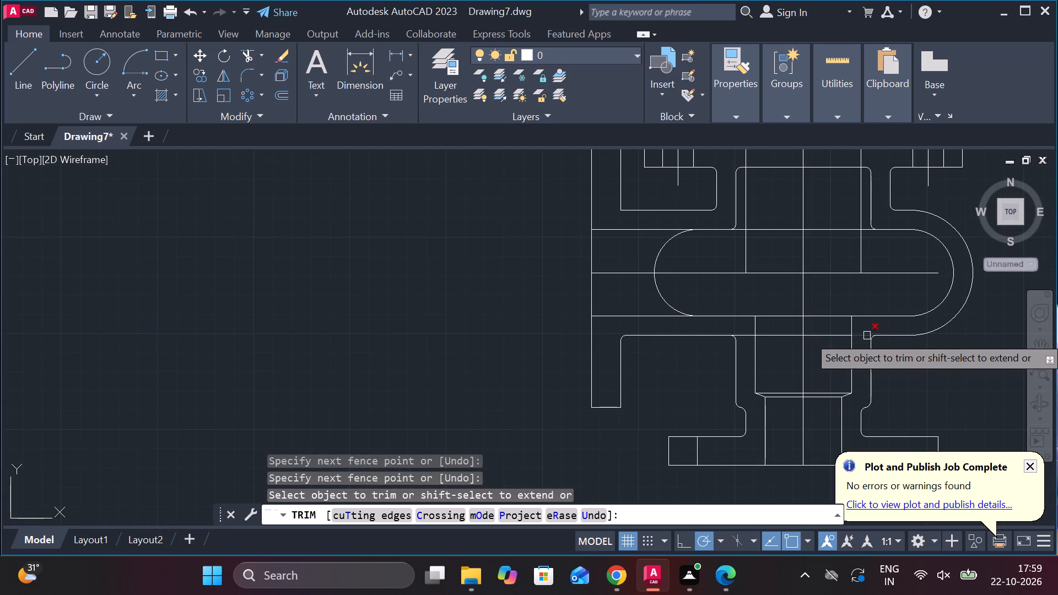
pyautogui.click(867, 336)
pyautogui.click(839, 336)
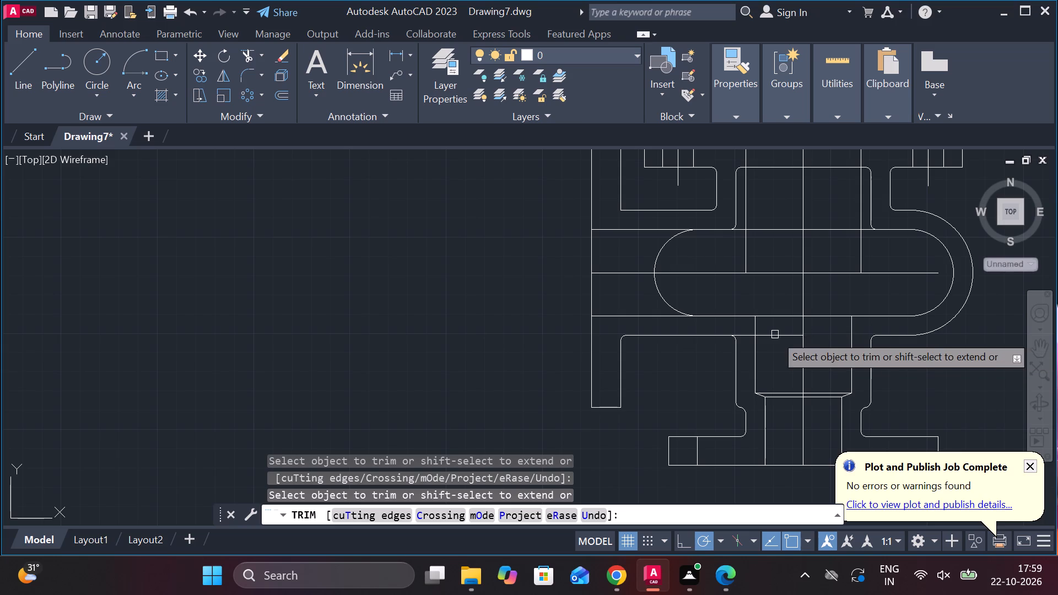
pyautogui.click(771, 334)
pyautogui.click(749, 334)
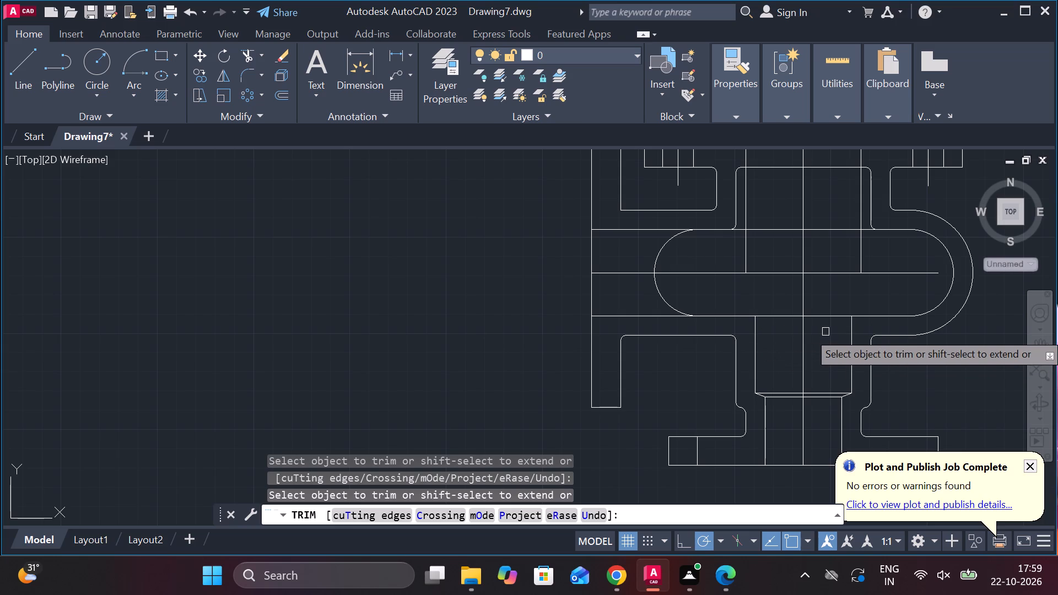
# Trim the vertical lines 30 units either side of the centreline below the top flange's underside, down to the horizontal centreline.
pyautogui.scroll(-3, 825, 332)
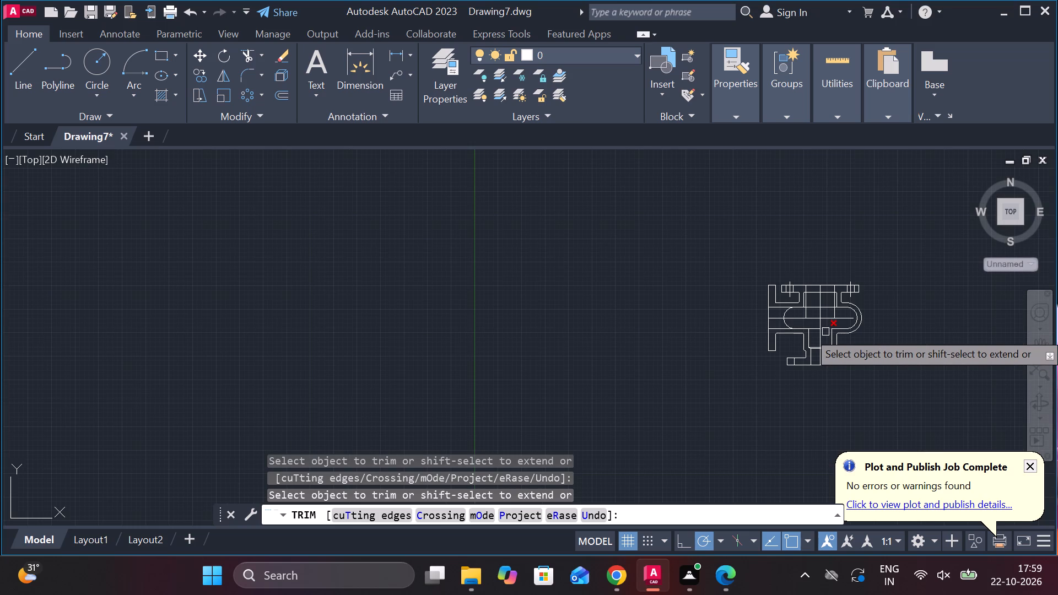
pyautogui.scroll(3, 813, 318)
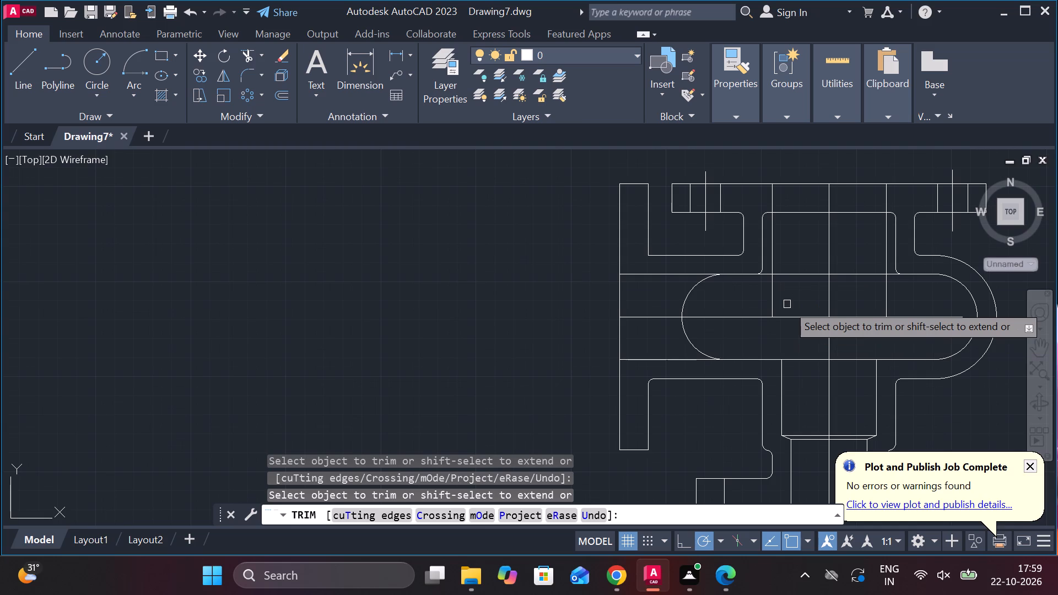
pyautogui.click(773, 304)
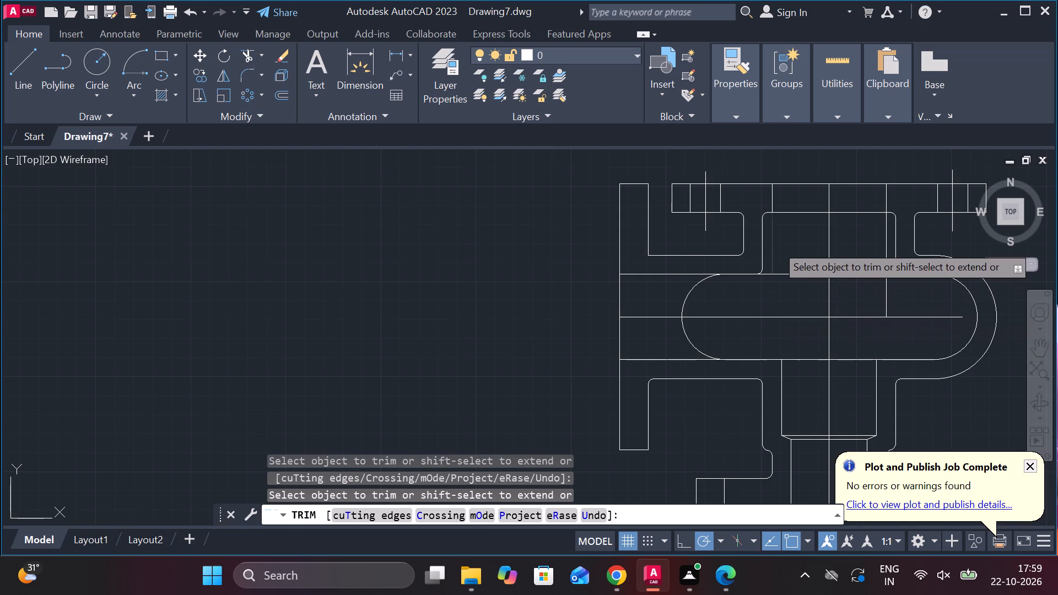
pyautogui.click(776, 245)
pyautogui.click(883, 245)
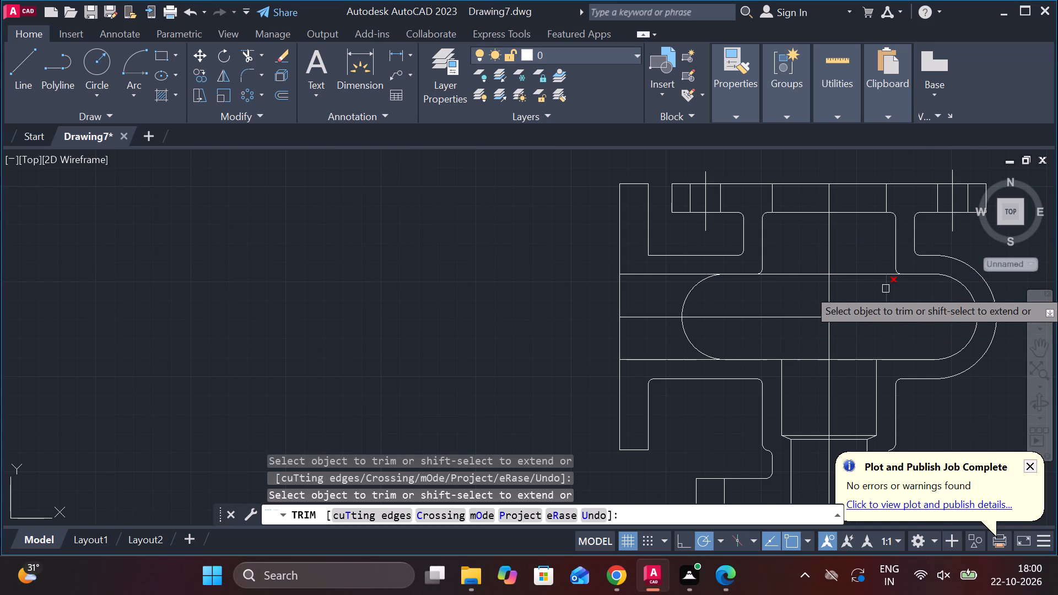
pyautogui.click(889, 299)
# Draw a 40-diameter circle centred where the vertical centreline meets the bottom flange's underside.
pyautogui.scroll(-4, 956, 302)
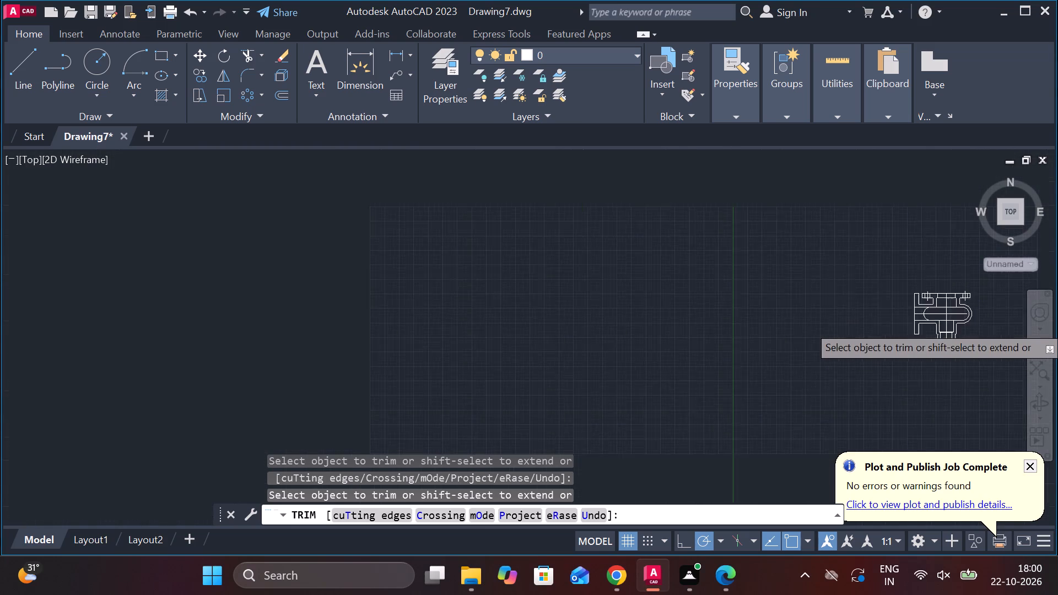
pyautogui.scroll(-1, 982, 325)
pyautogui.scroll(4, 982, 325)
pyautogui.scroll(3, 953, 272)
pyautogui.scroll(-2, 959, 264)
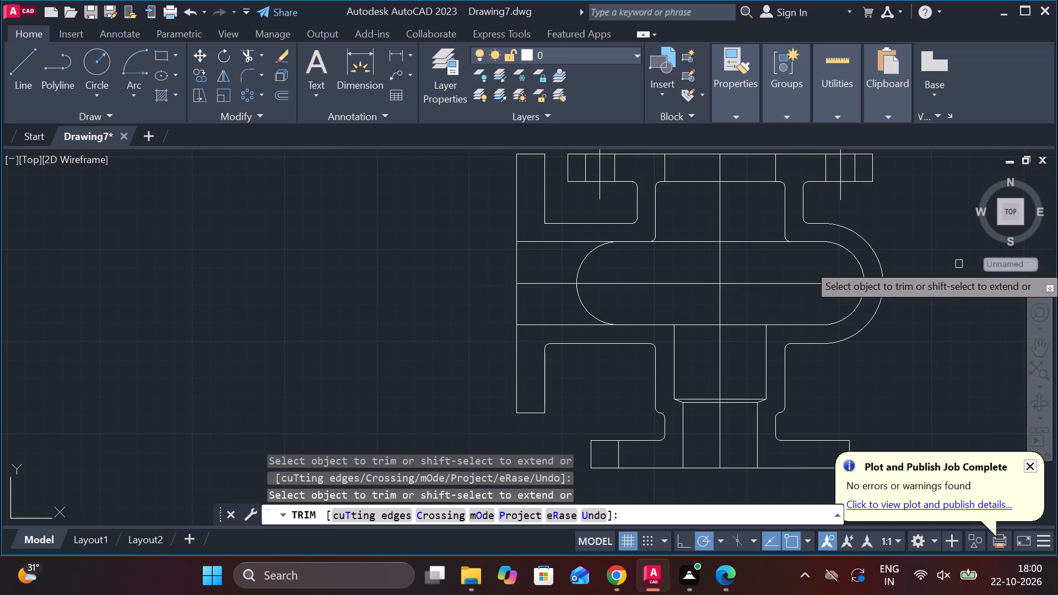
pyautogui.scroll(-1, 865, 282)
pyautogui.scroll(1, 903, 201)
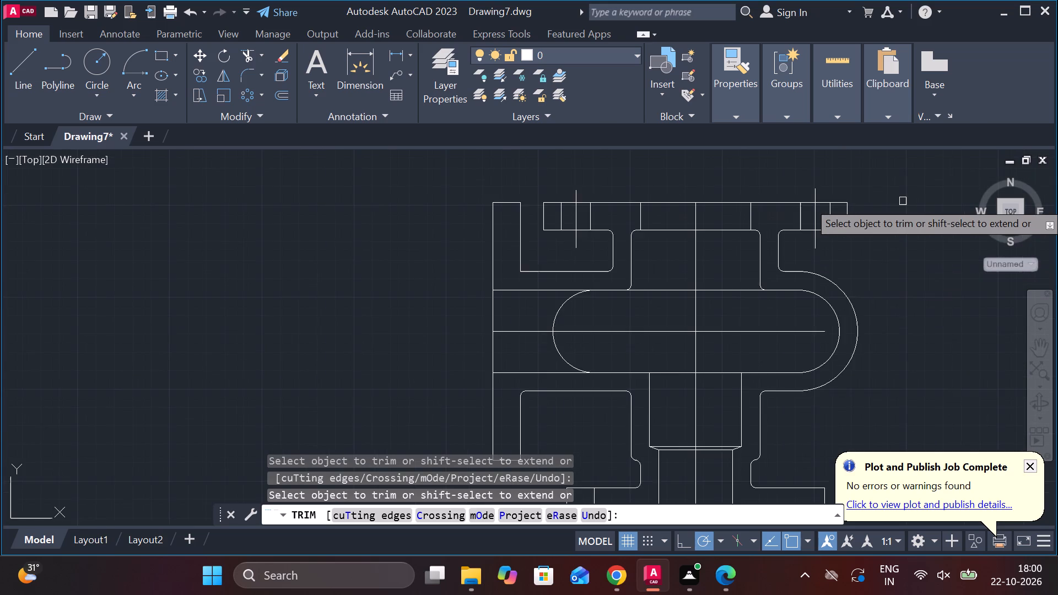
pyautogui.scroll(-1, 903, 201)
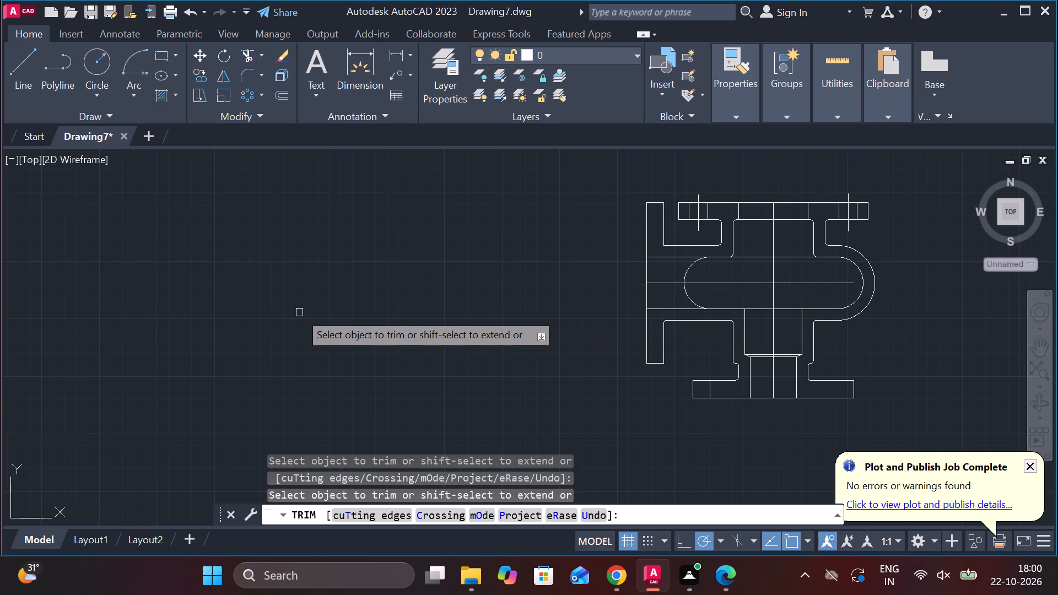
pyautogui.click(104, 63)
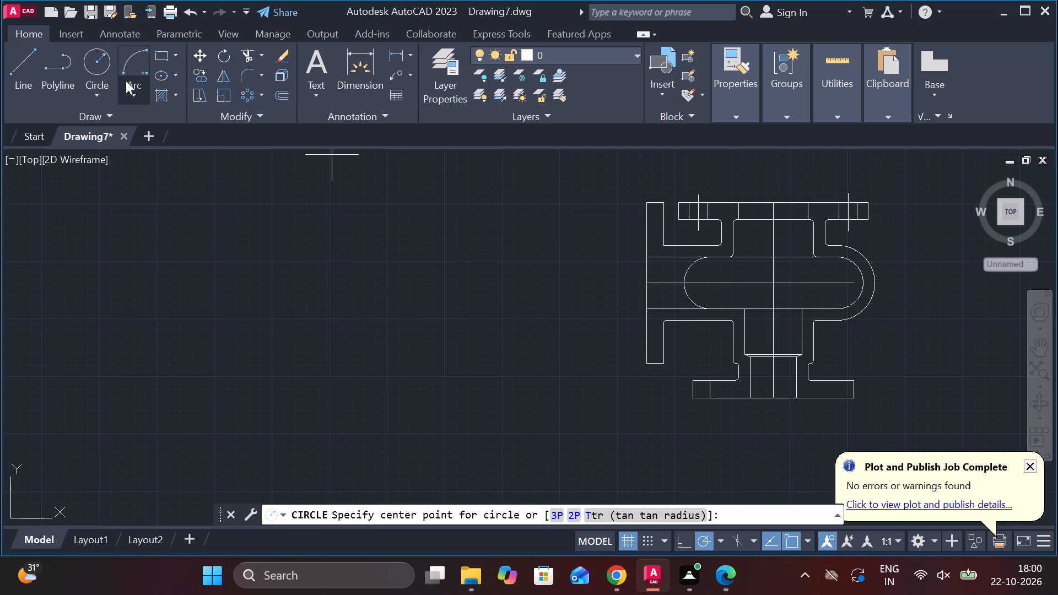
pyautogui.click(91, 91)
pyautogui.click(127, 158)
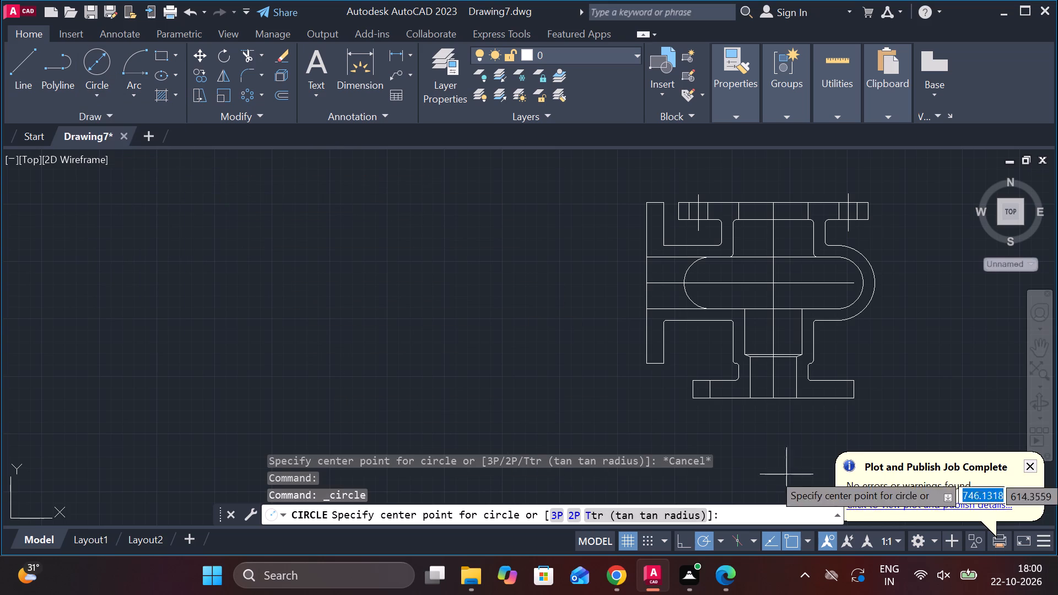
pyautogui.click(774, 396)
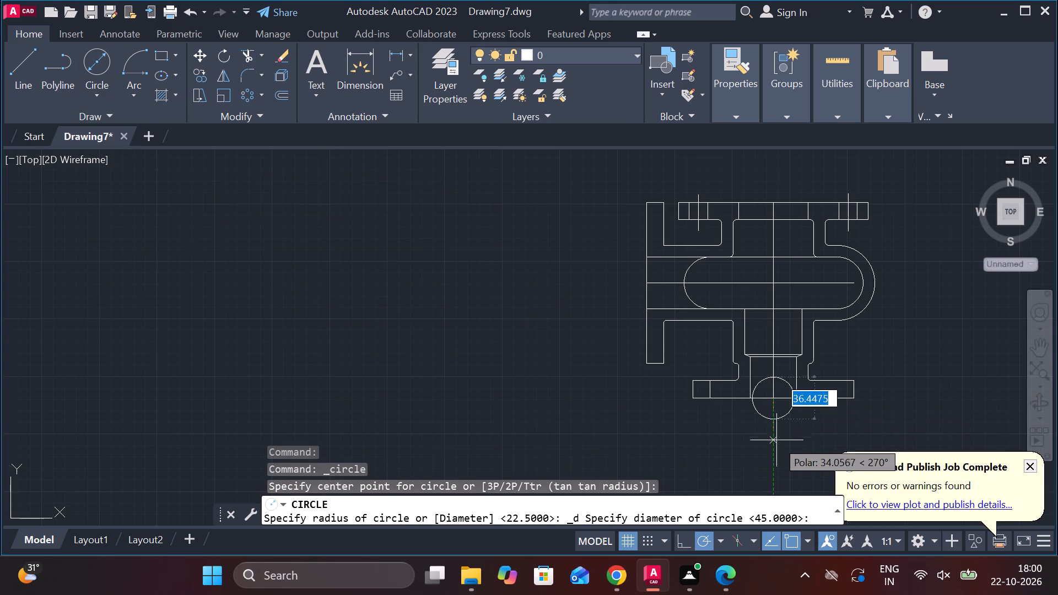
pyautogui.write('40')
pyautogui.press('Return')
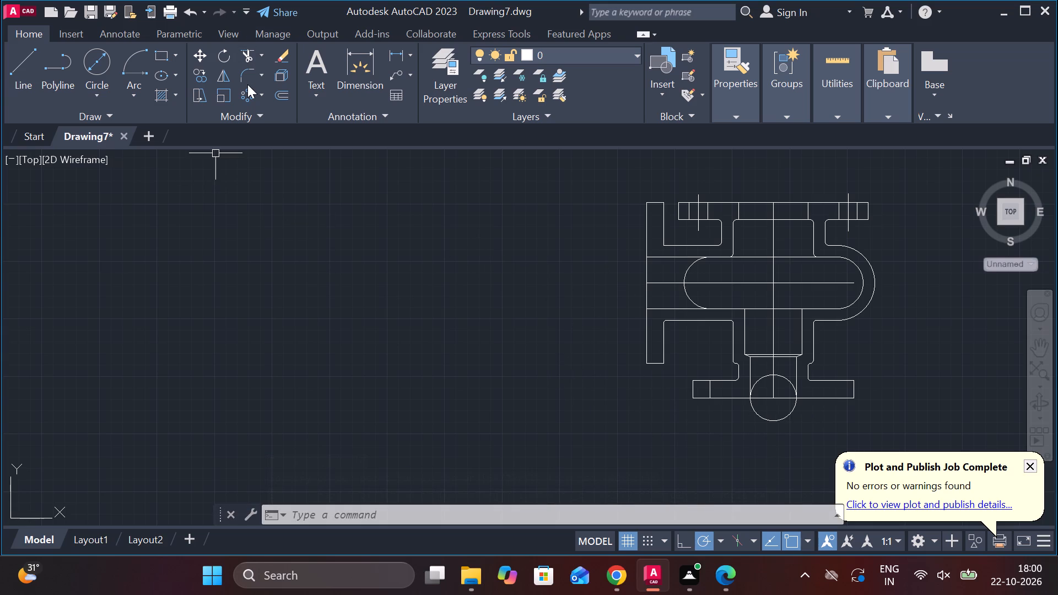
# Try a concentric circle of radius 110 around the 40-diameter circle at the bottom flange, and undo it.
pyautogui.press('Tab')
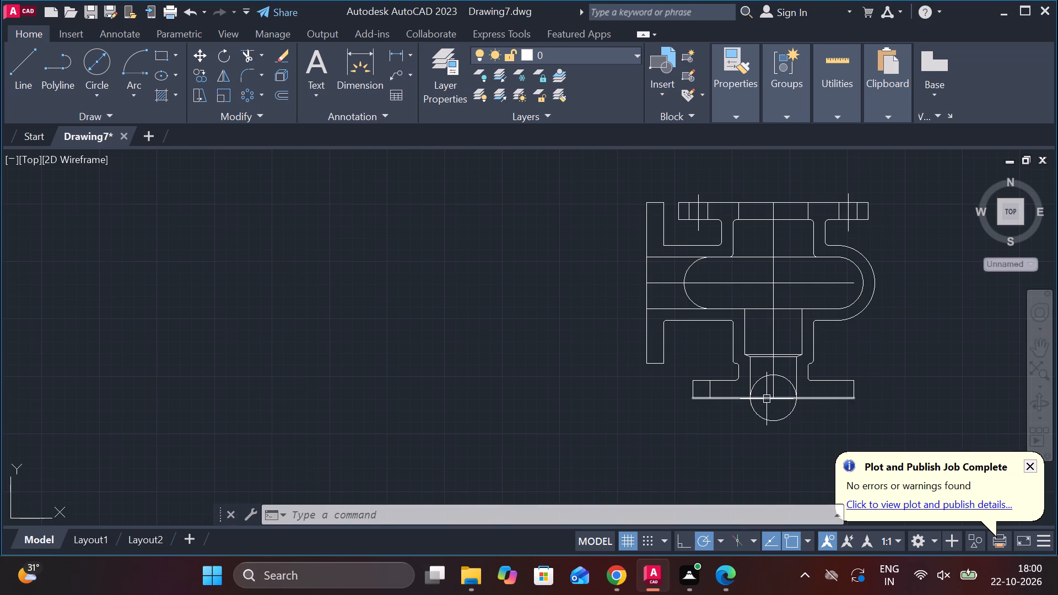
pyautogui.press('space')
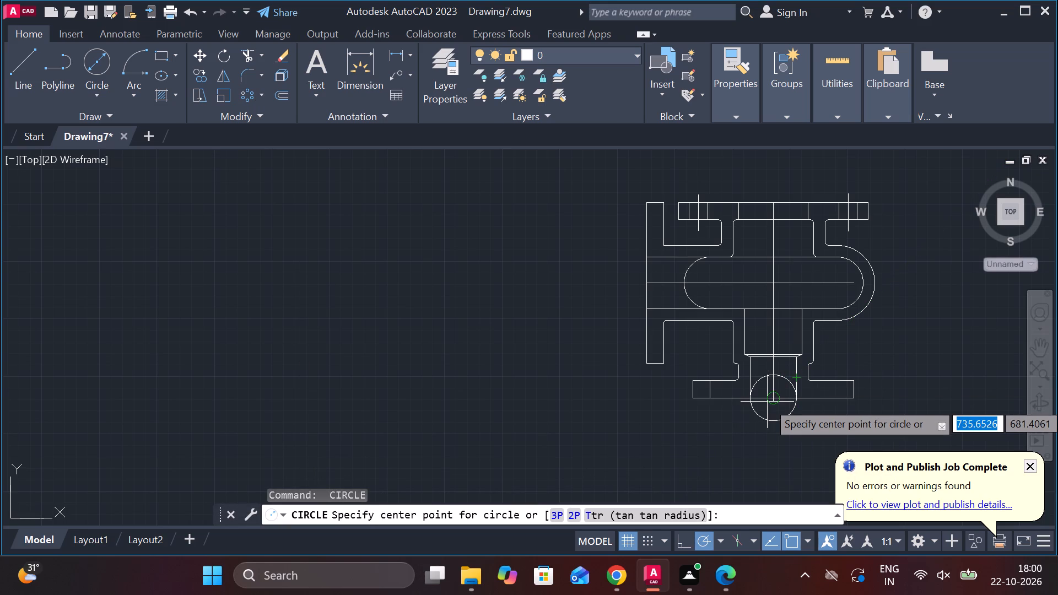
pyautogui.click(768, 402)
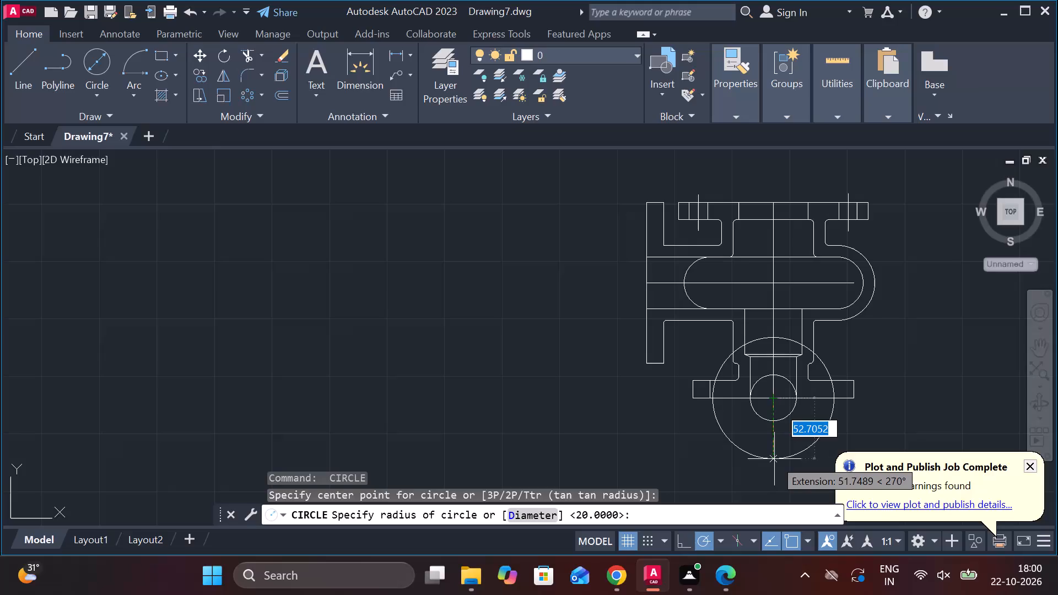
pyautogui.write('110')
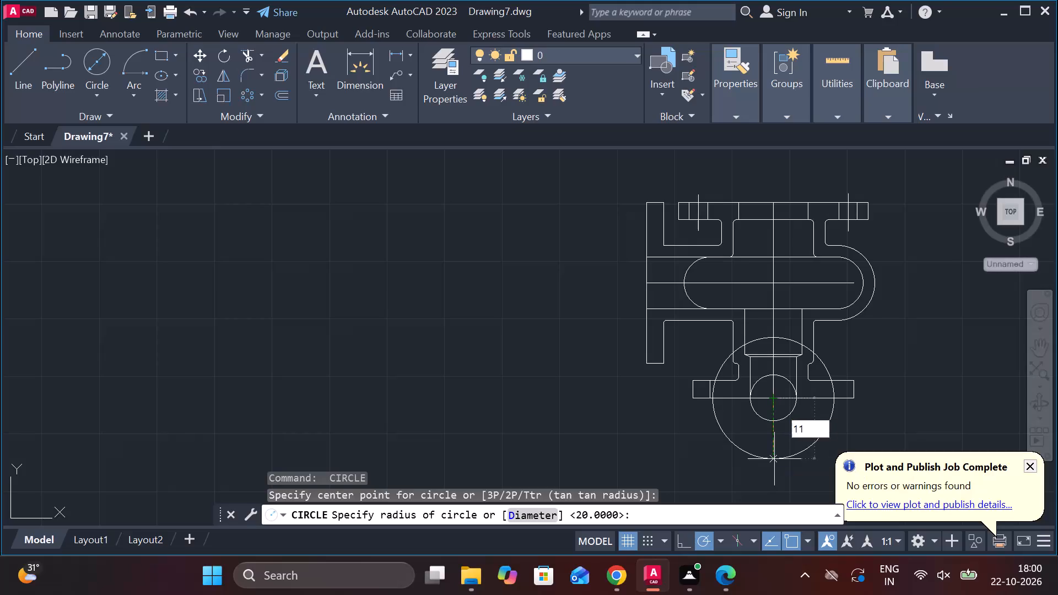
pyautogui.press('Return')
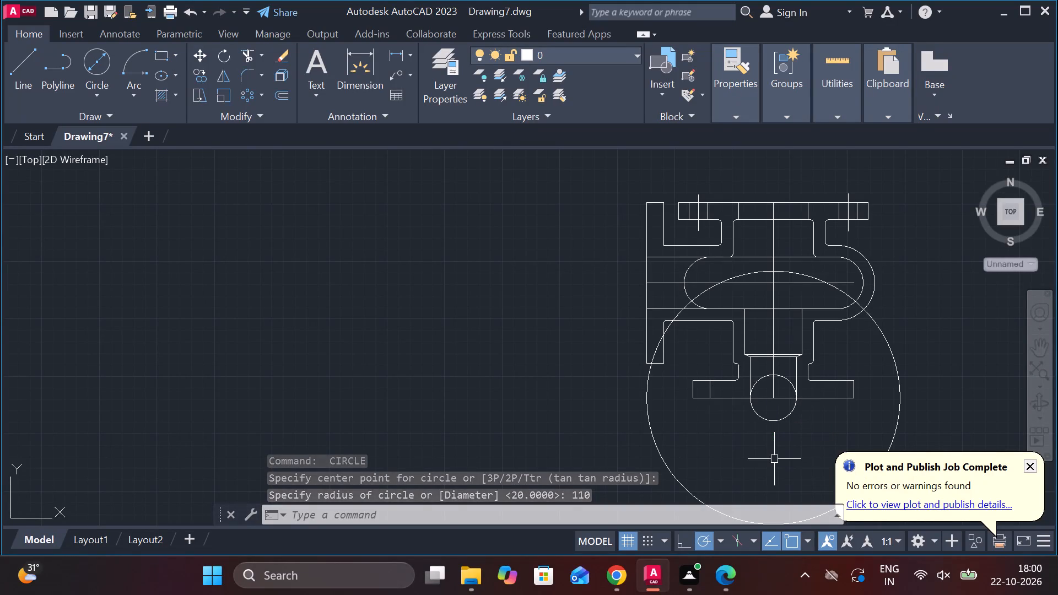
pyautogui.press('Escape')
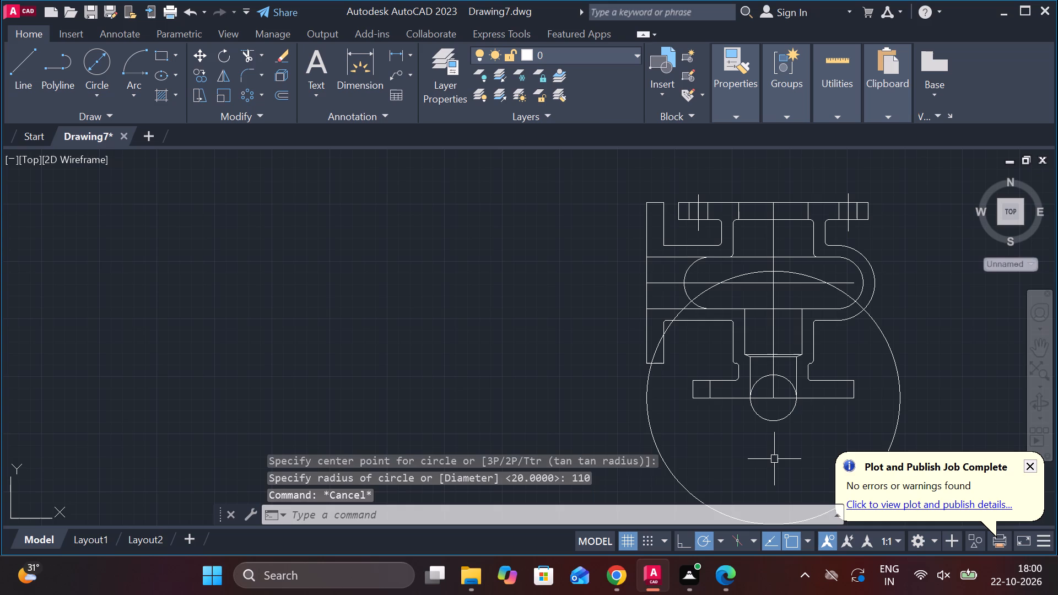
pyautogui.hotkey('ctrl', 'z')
# Draw a 110-diameter circle concentric with the 40-diameter circle at the bottom flange's underside.
pyautogui.click(99, 69)
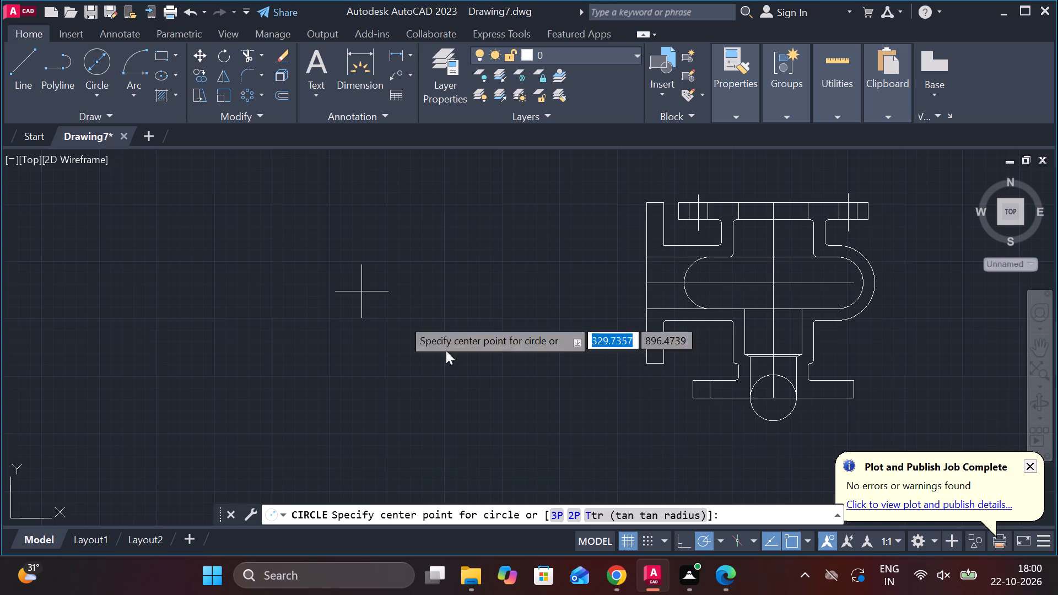
pyautogui.click(772, 399)
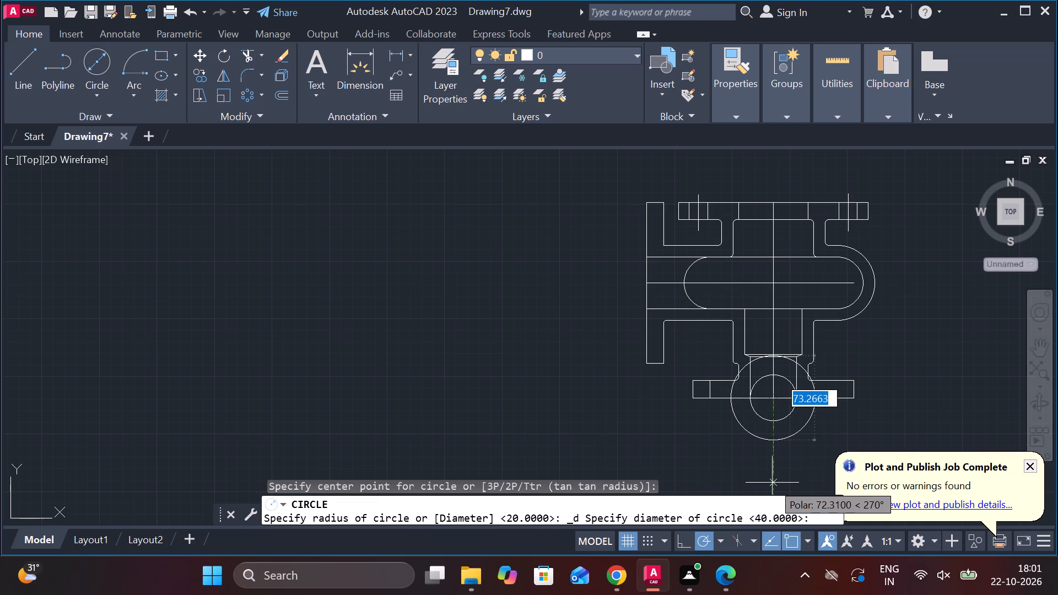
pyautogui.write('11')
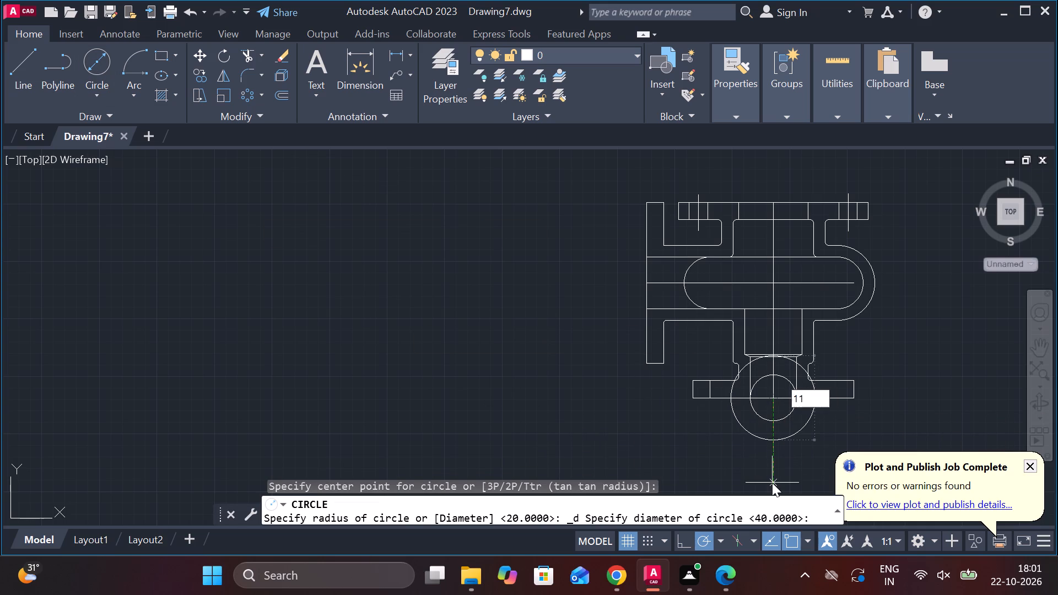
pyautogui.press('0')
pyautogui.press('Return')
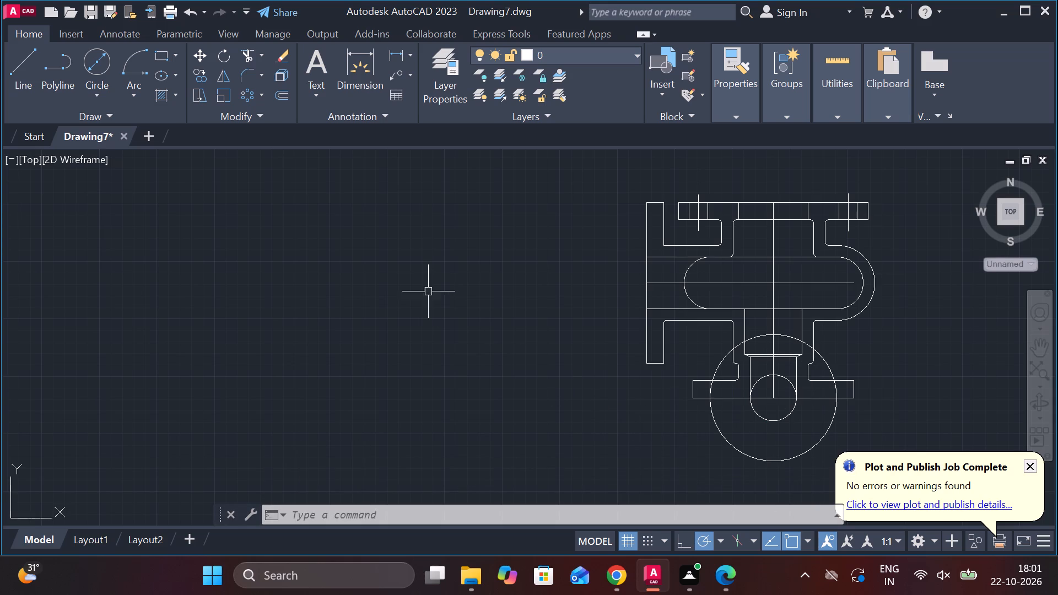
# Draw a 140-diameter circle from the same centre on the bottom flange's underside.
pyautogui.click(86, 68)
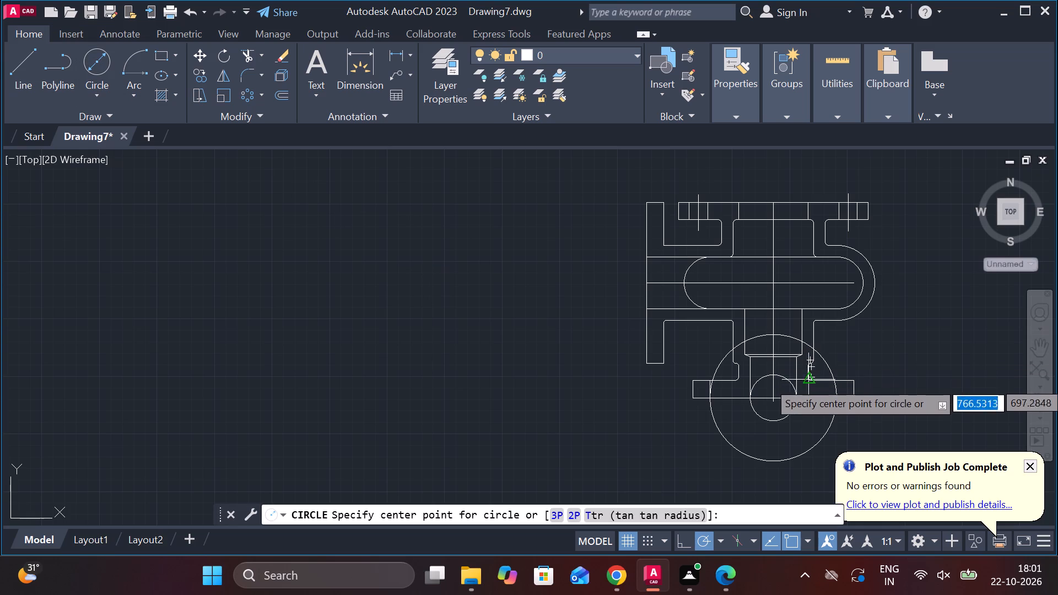
pyautogui.click(774, 398)
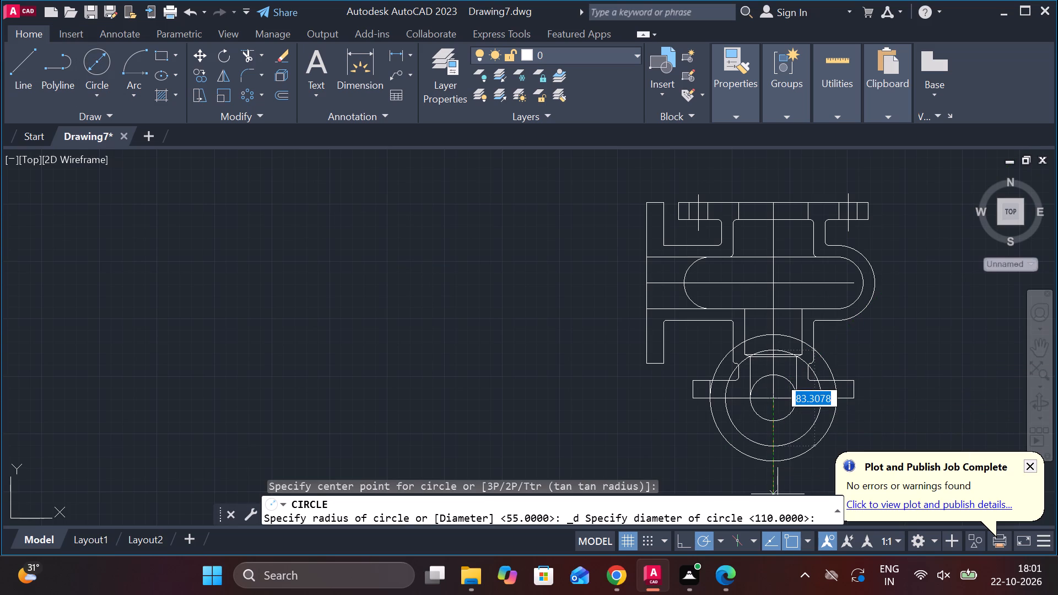
pyautogui.press('1')
pyautogui.write('40')
pyautogui.press('Return')
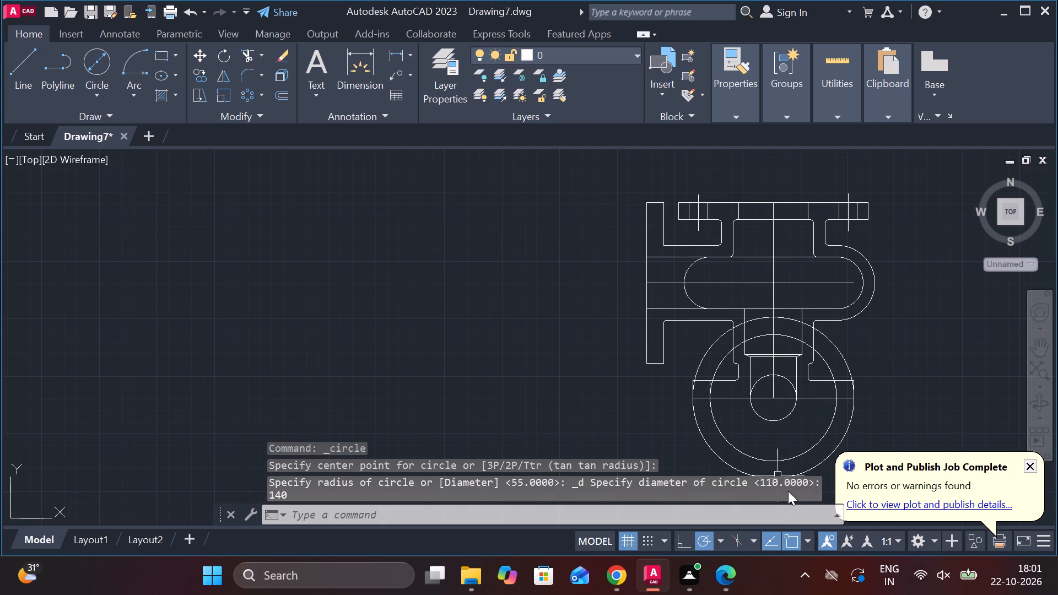
# Trim all portions of the 110- and 140-diameter circles that lie above the bottom flange's upper edge, across the neck and bore.
pyautogui.click(250, 51)
pyautogui.scroll(2, 885, 348)
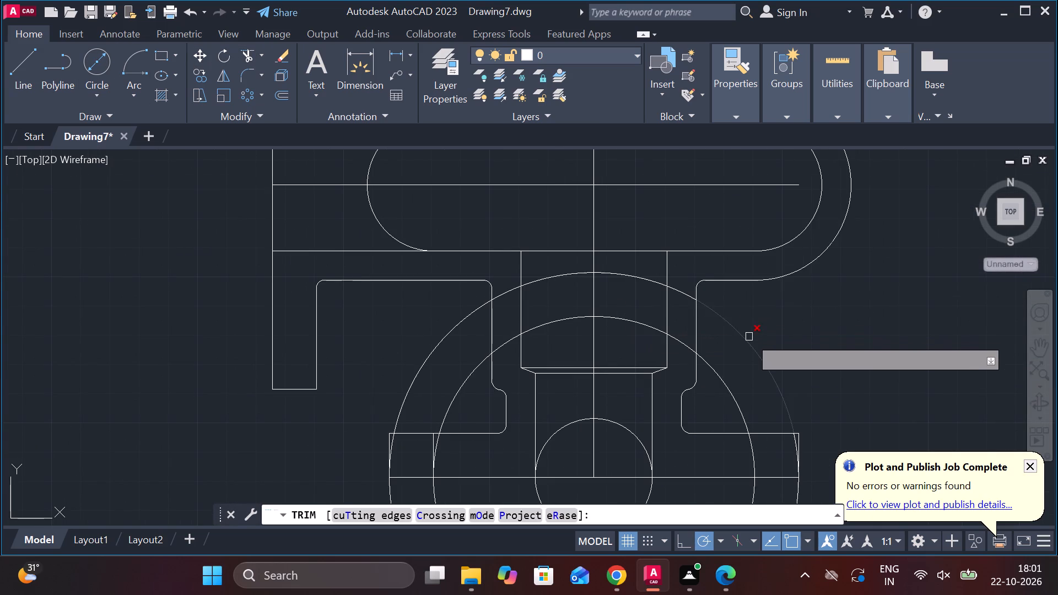
pyautogui.click(749, 337)
pyautogui.click(671, 290)
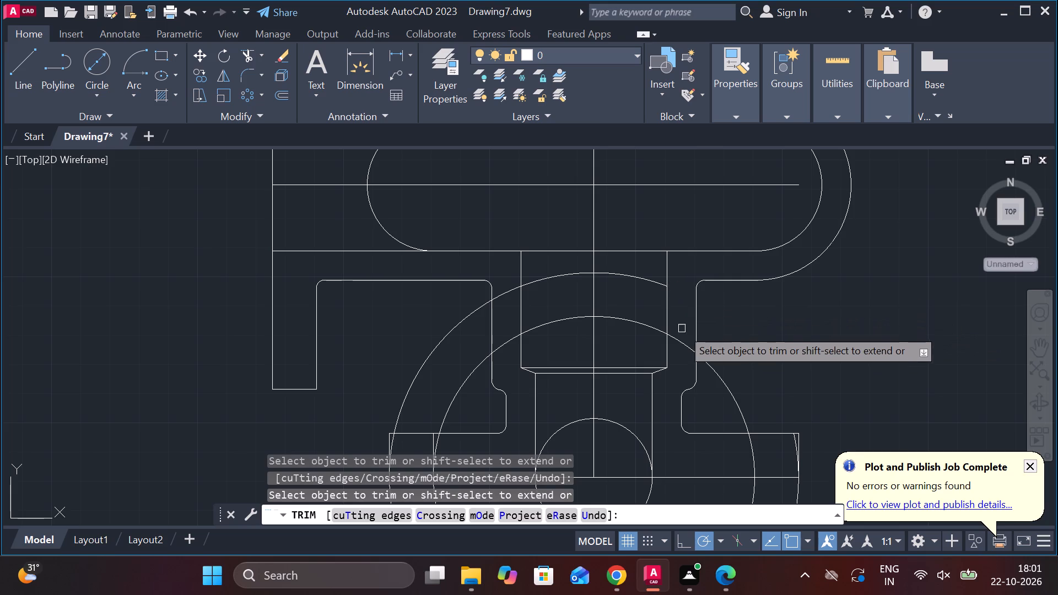
pyautogui.click(683, 349)
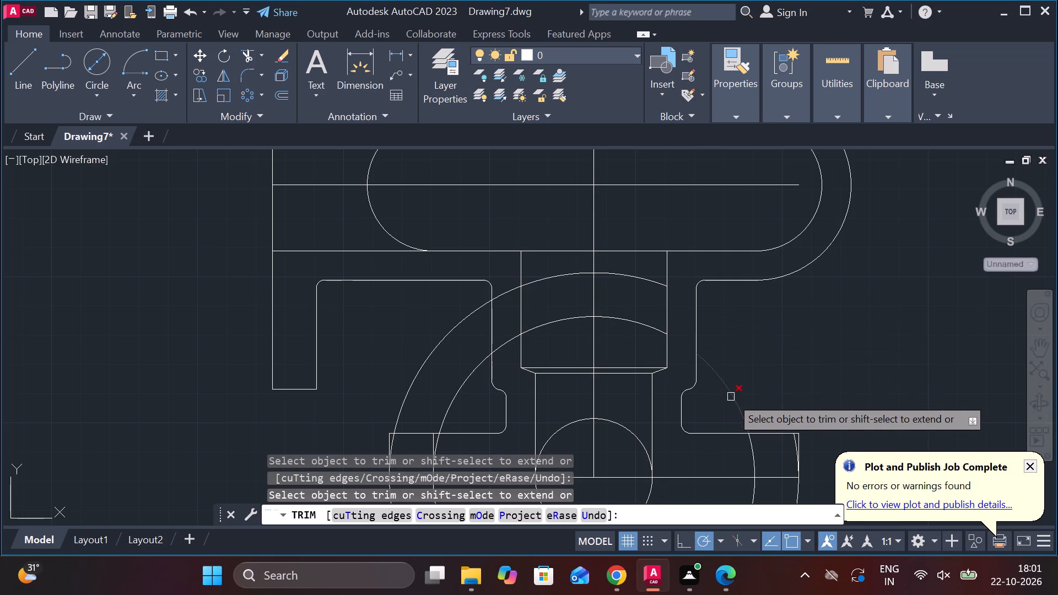
pyautogui.click(731, 397)
pyautogui.click(640, 282)
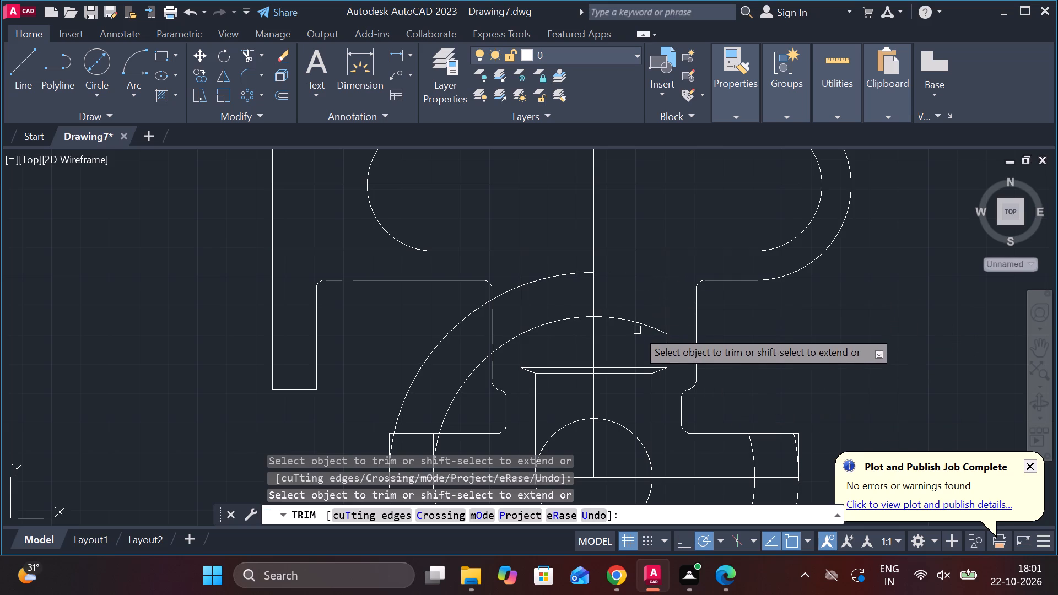
pyautogui.click(642, 322)
pyautogui.click(548, 275)
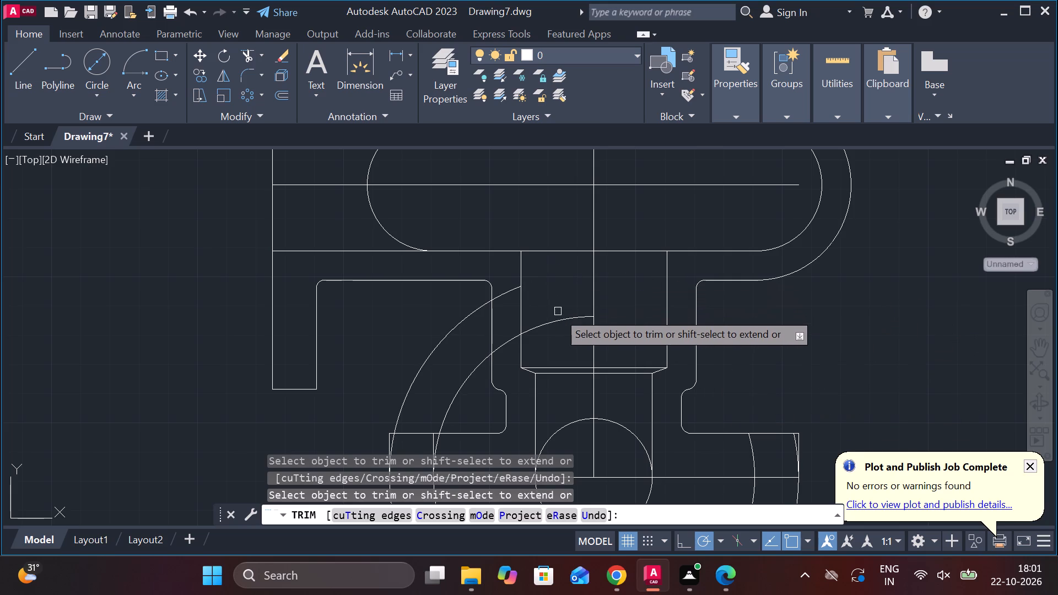
pyautogui.click(560, 323)
pyautogui.moveTo(392, 318); pyautogui.dragTo(467, 406)
pyautogui.moveTo(502, 275); pyautogui.dragTo(513, 342)
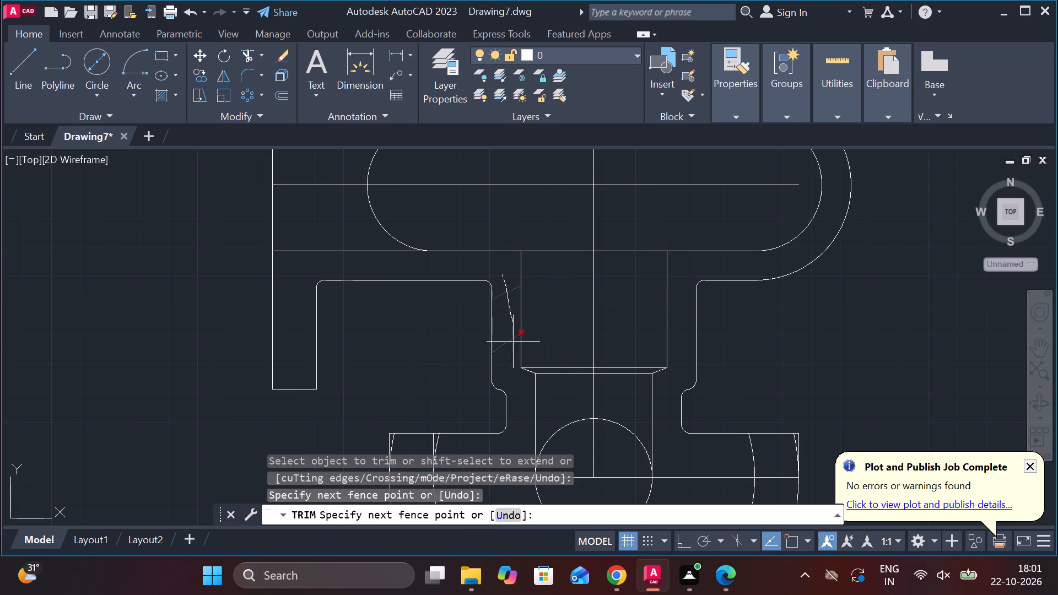
pyautogui.moveTo(513, 342); pyautogui.dragTo(514, 349)
# Trim the 140-diameter circle's remaining sliver inside the right end of the bottom flange.
pyautogui.scroll(-2, 618, 313)
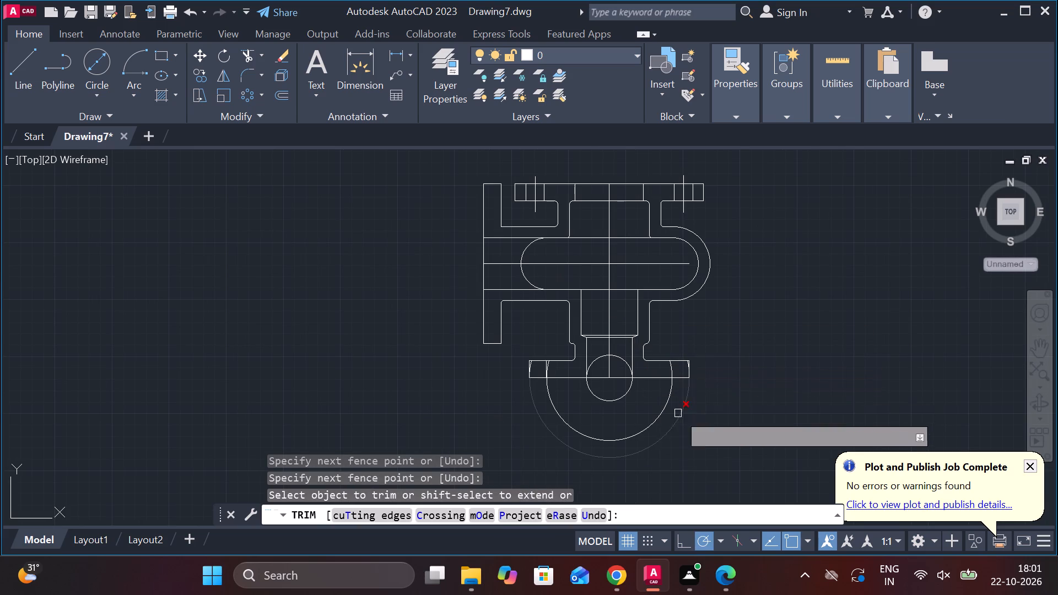
pyautogui.scroll(3, 708, 357)
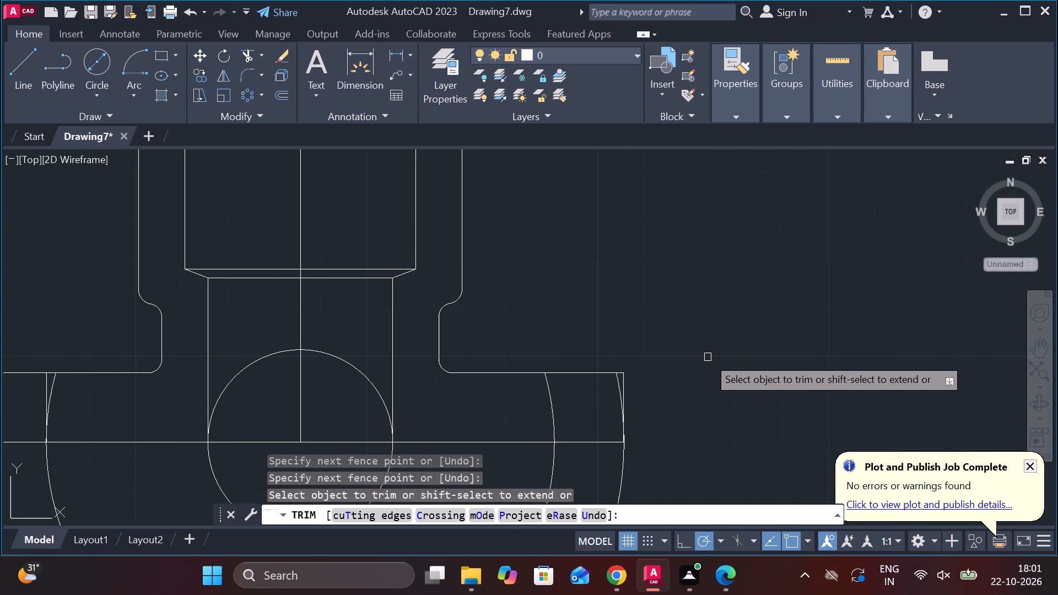
pyautogui.scroll(2, 602, 395)
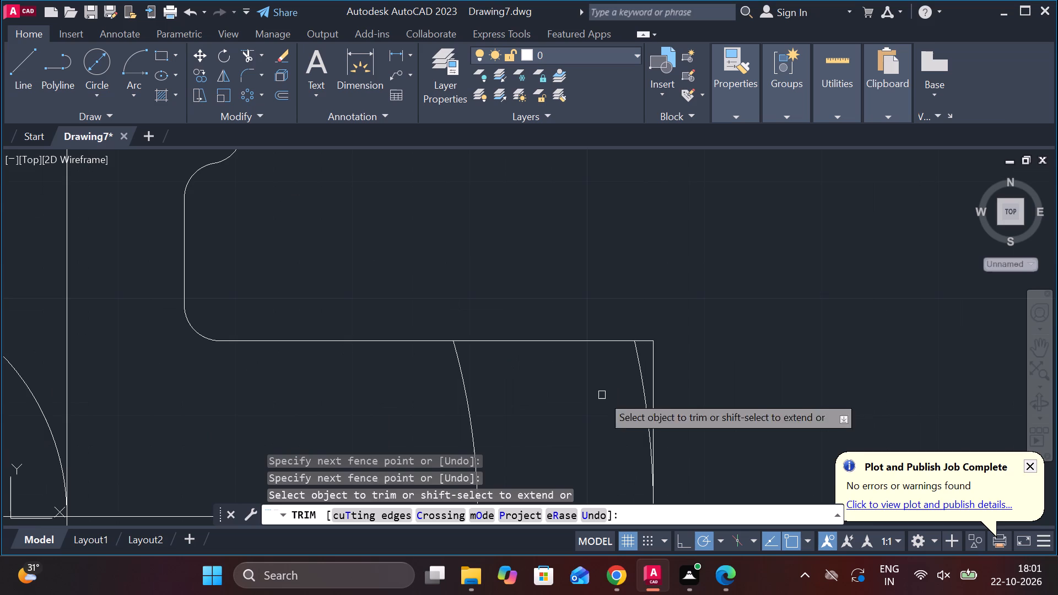
pyautogui.click(642, 363)
pyautogui.scroll(3, 503, 391)
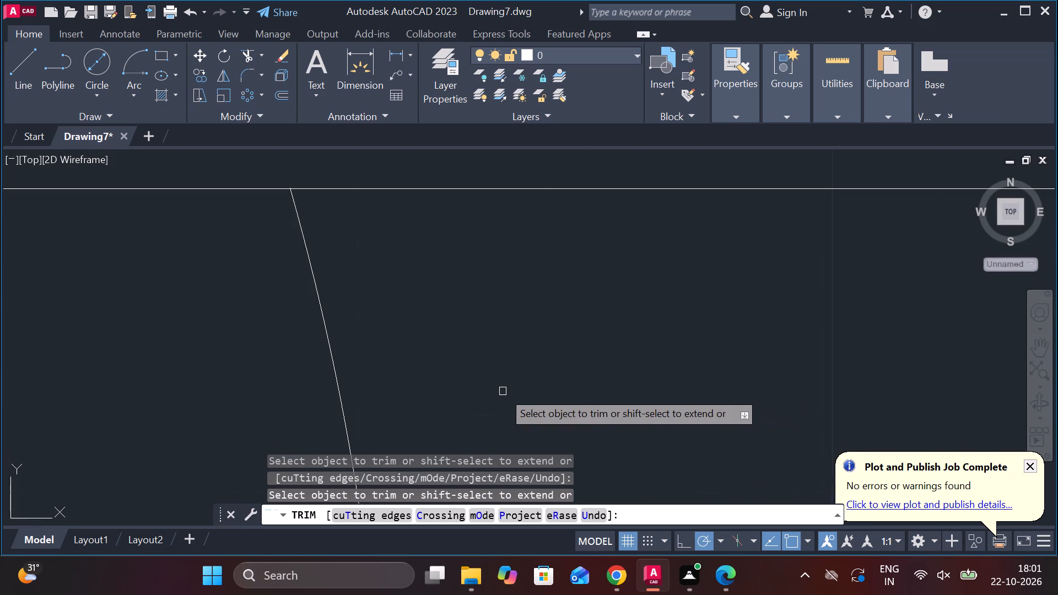
pyautogui.scroll(-5, 503, 391)
pyautogui.scroll(3, 504, 424)
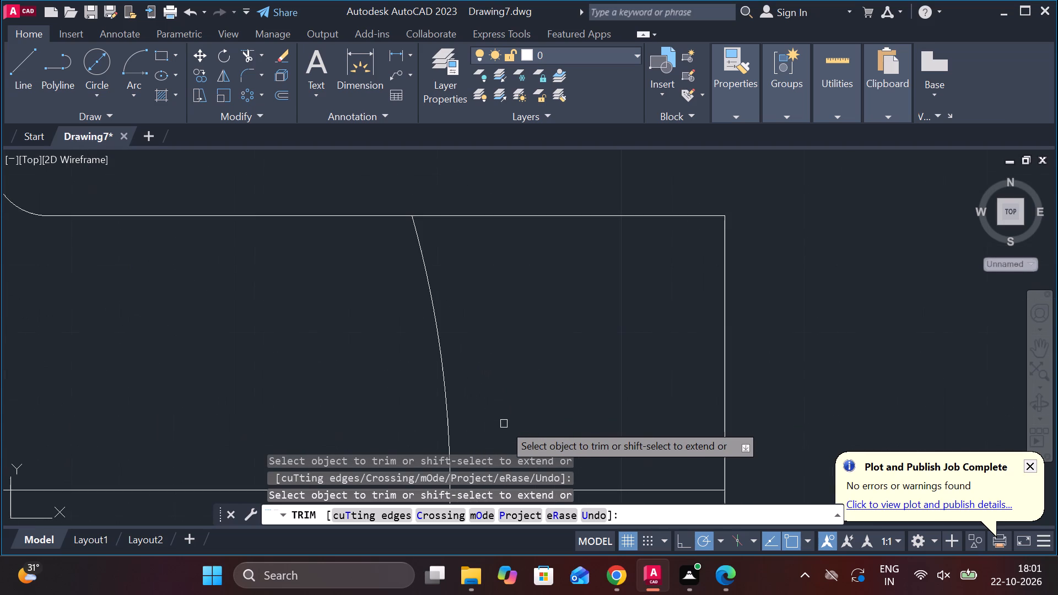
# Trim the 140- and 110-diameter circles' remaining arcs inside the left end of the bottom flange, above its underside.
pyautogui.scroll(-3, 504, 424)
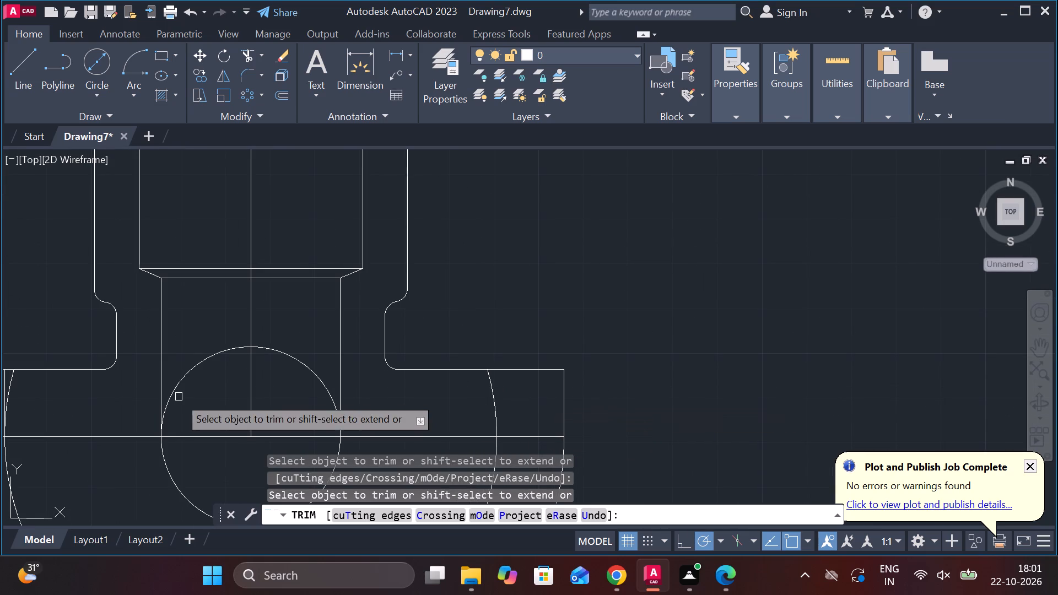
pyautogui.scroll(1, 105, 401)
pyautogui.scroll(-3, 105, 401)
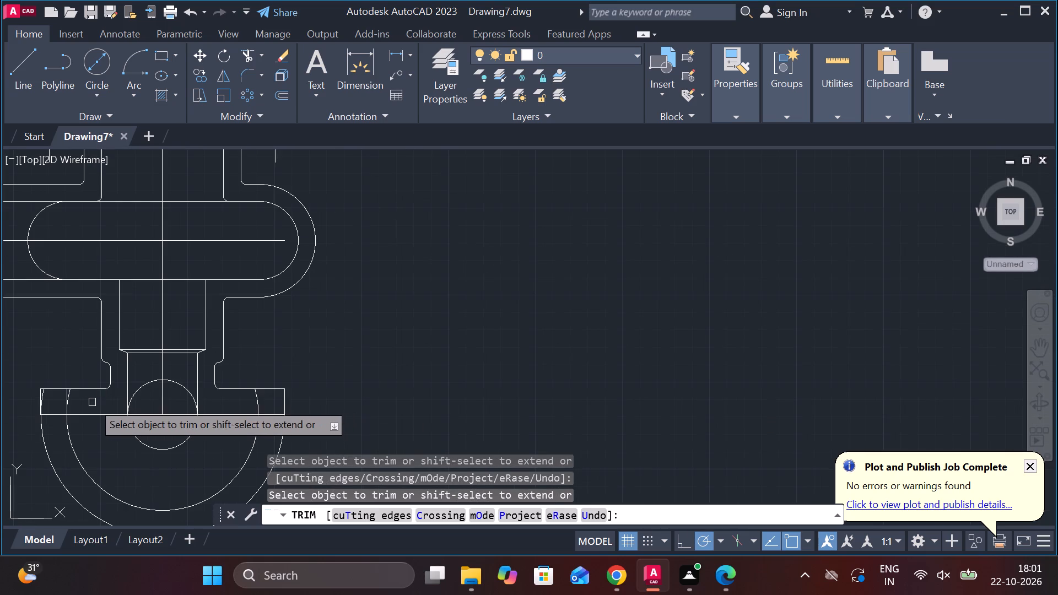
pyautogui.scroll(4, 78, 375)
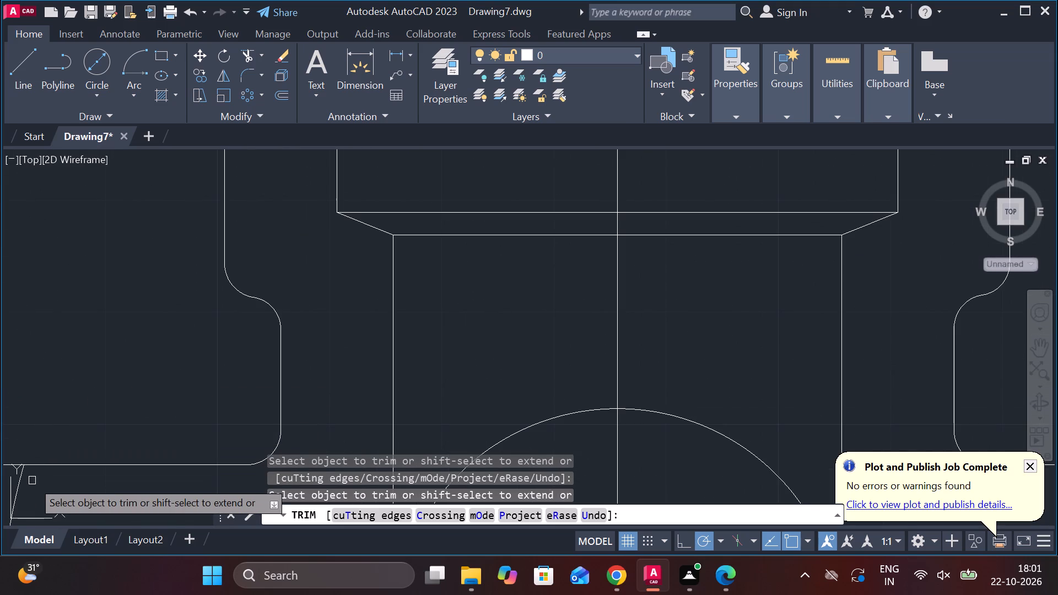
pyautogui.scroll(-4, 32, 480)
pyautogui.scroll(-1, 97, 475)
pyautogui.scroll(-2, 212, 428)
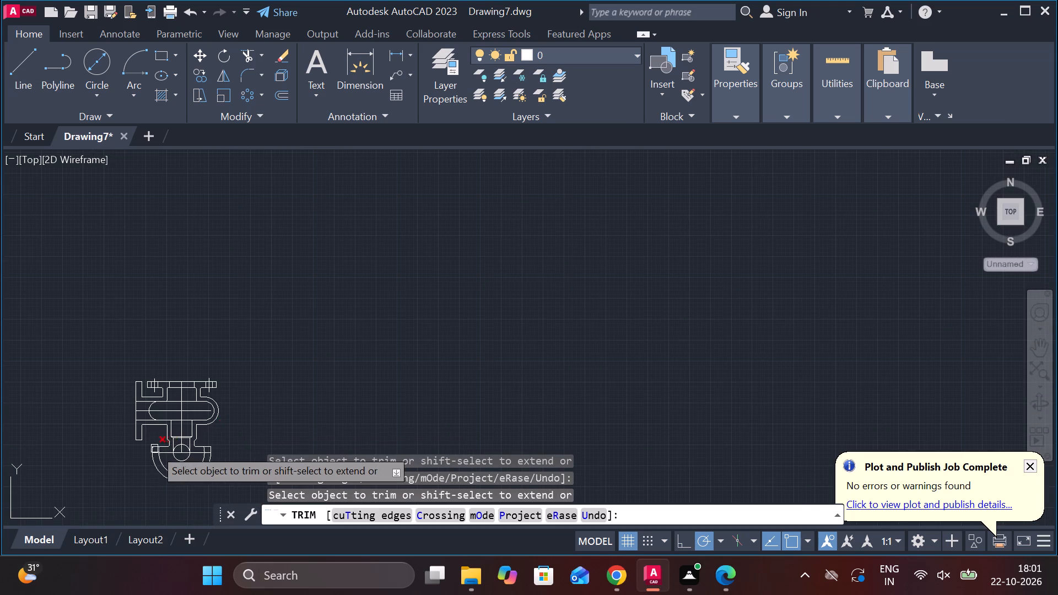
pyautogui.scroll(5, 154, 448)
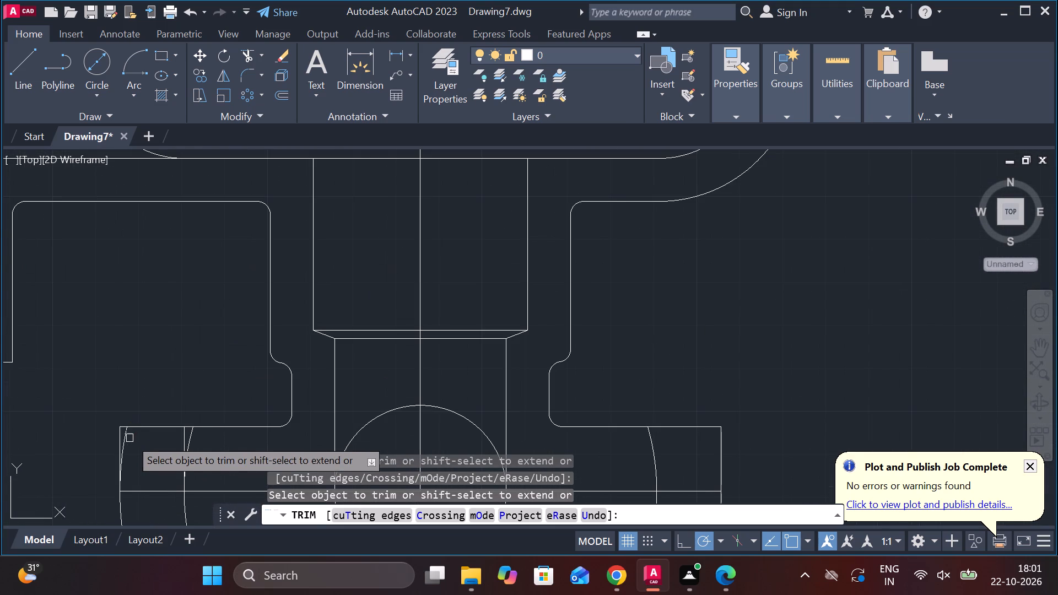
pyautogui.click(129, 438)
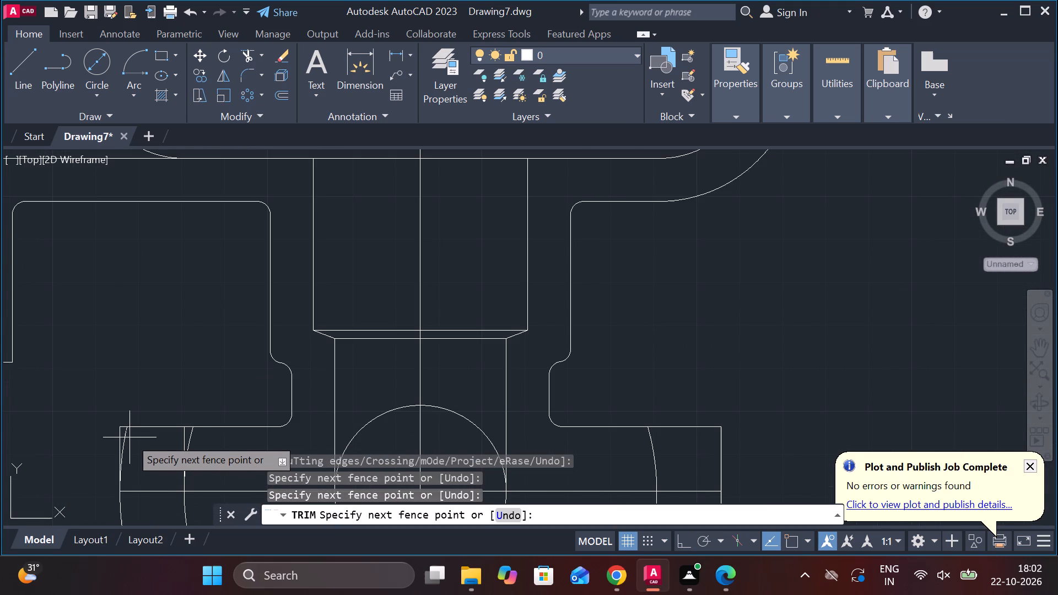
pyautogui.scroll(3, 129, 437)
pyautogui.click(102, 426)
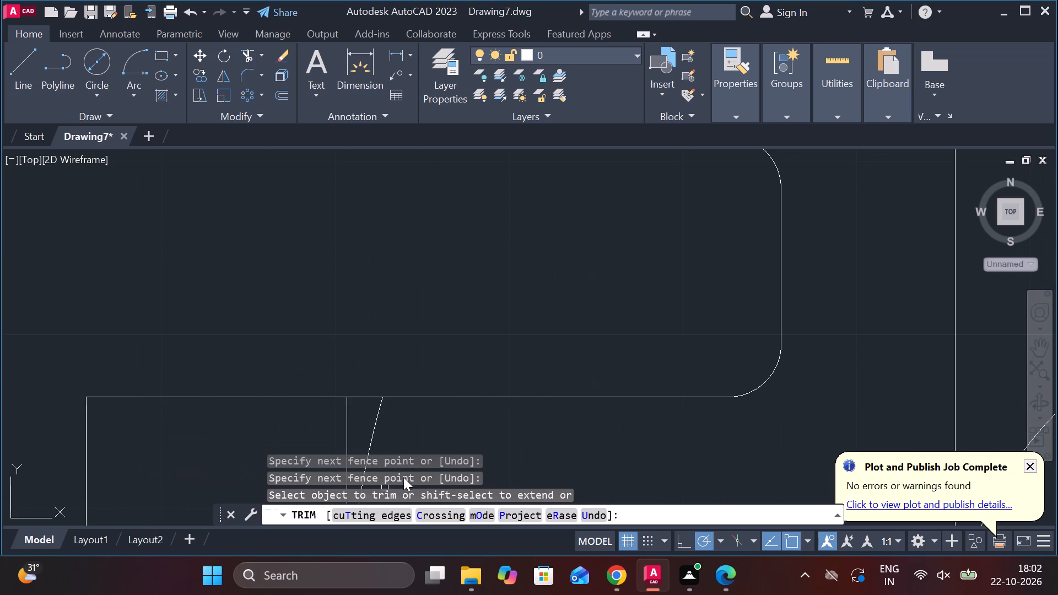
pyautogui.click(382, 425)
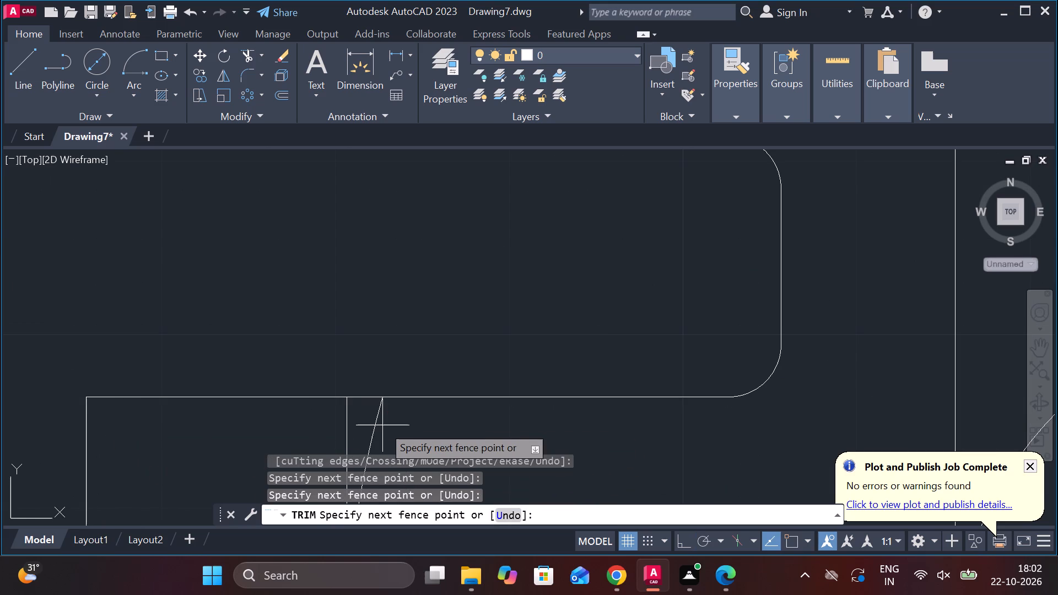
pyautogui.click(371, 425)
pyautogui.scroll(-4, 539, 380)
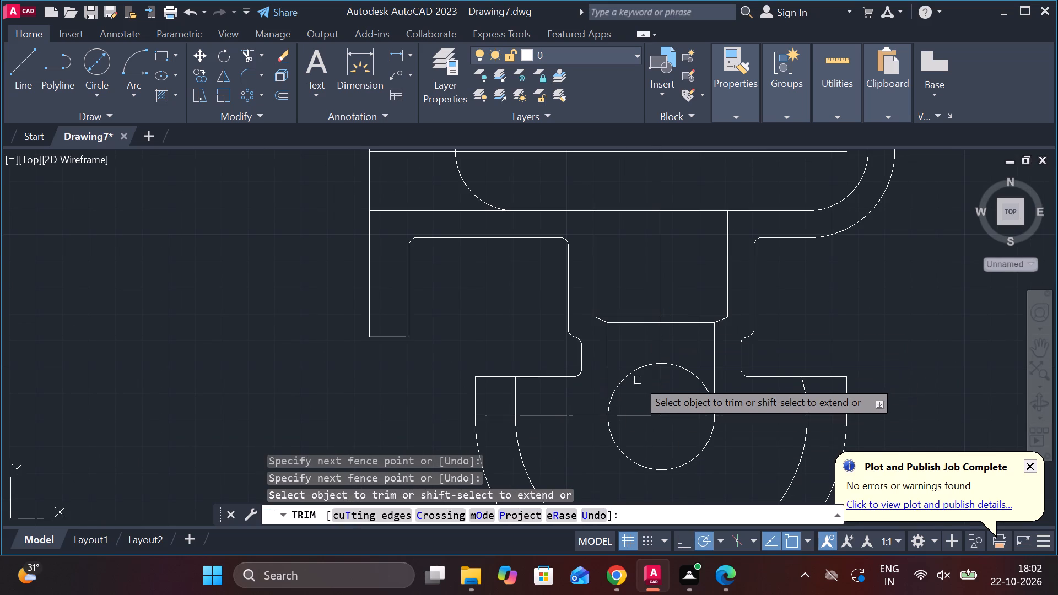
# Trim the 40-diameter circle's upper half inside the bore and the 110-diameter circle's remaining arc inside the flange's right end.
pyautogui.click(636, 364)
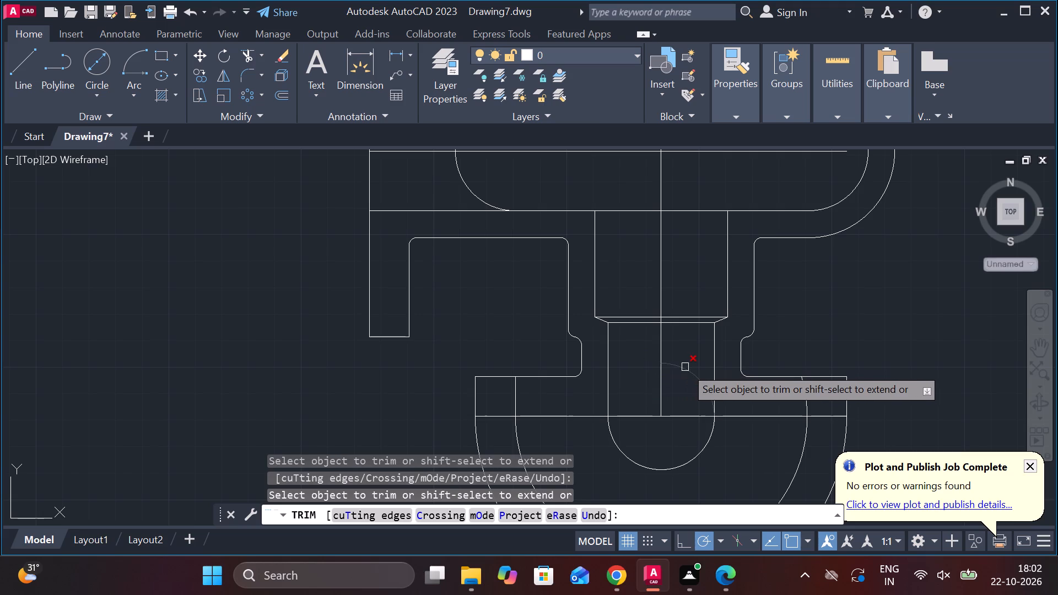
pyautogui.click(687, 374)
pyautogui.scroll(-3, 852, 380)
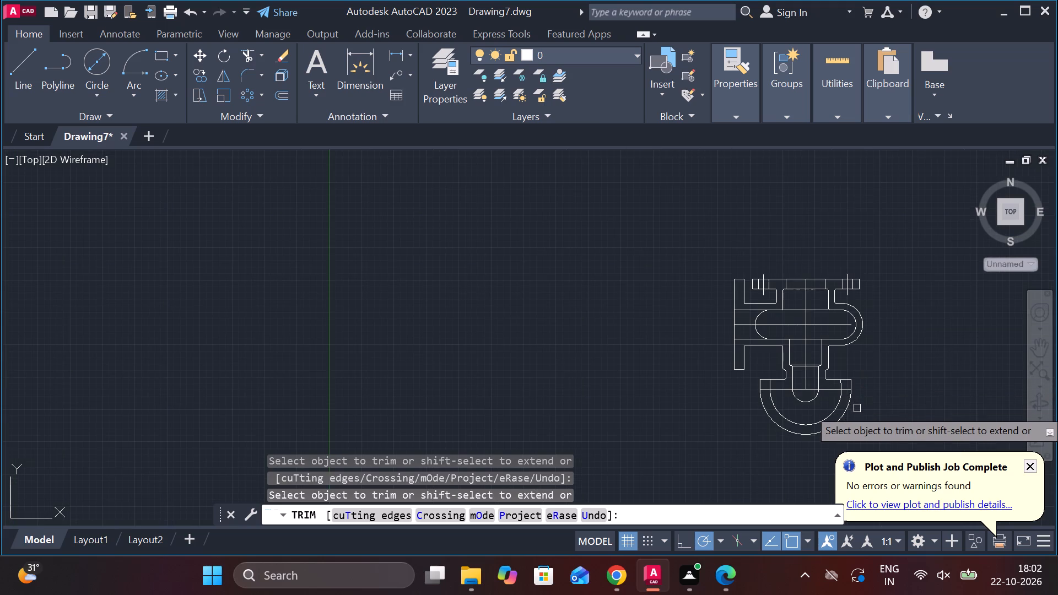
pyautogui.scroll(4, 857, 408)
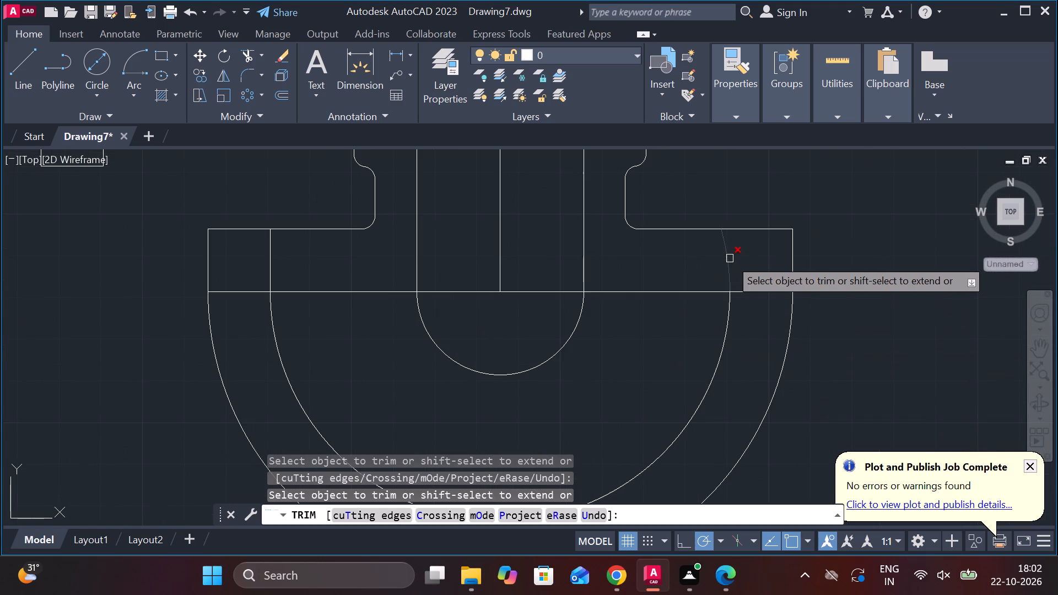
pyautogui.click(730, 258)
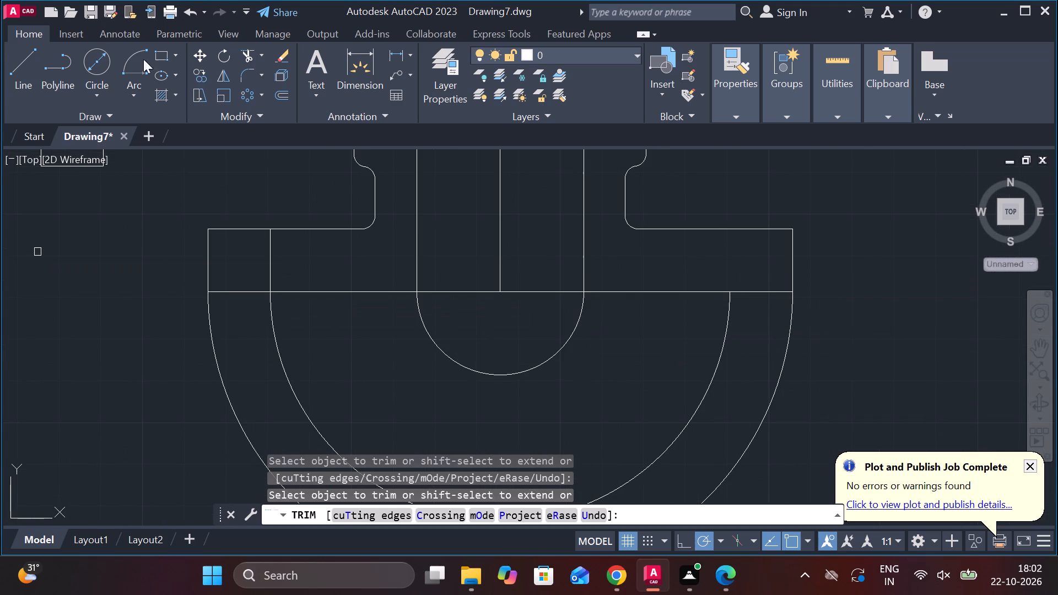
# Draw a vertical line from the 110-diameter arc's right end on the bottom flange's underside up to the flange's upper edge.
pyautogui.click(16, 69)
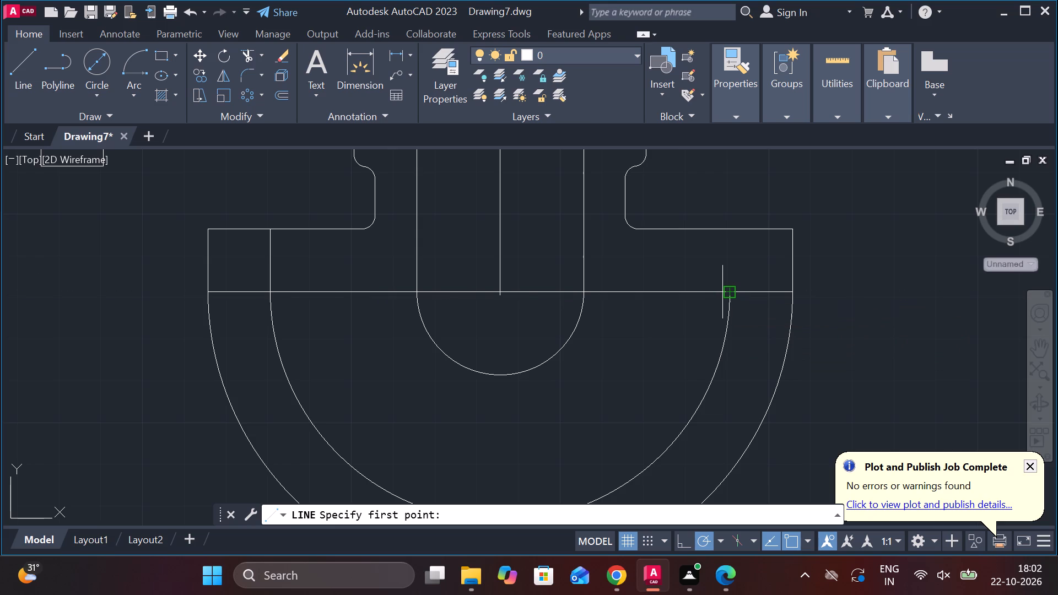
pyautogui.click(727, 292)
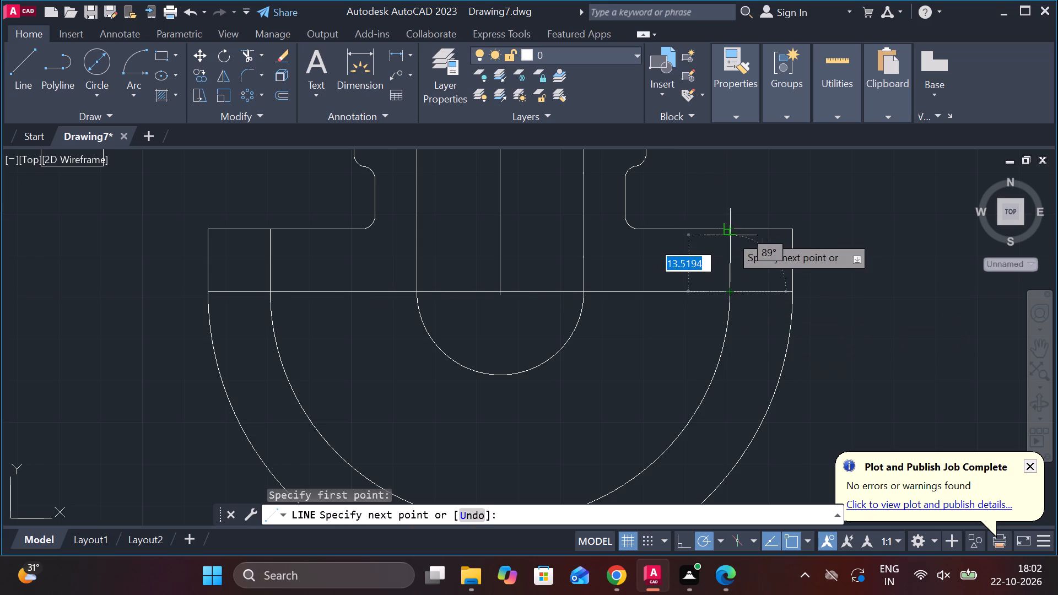
pyautogui.click(730, 232)
pyautogui.press('Escape')
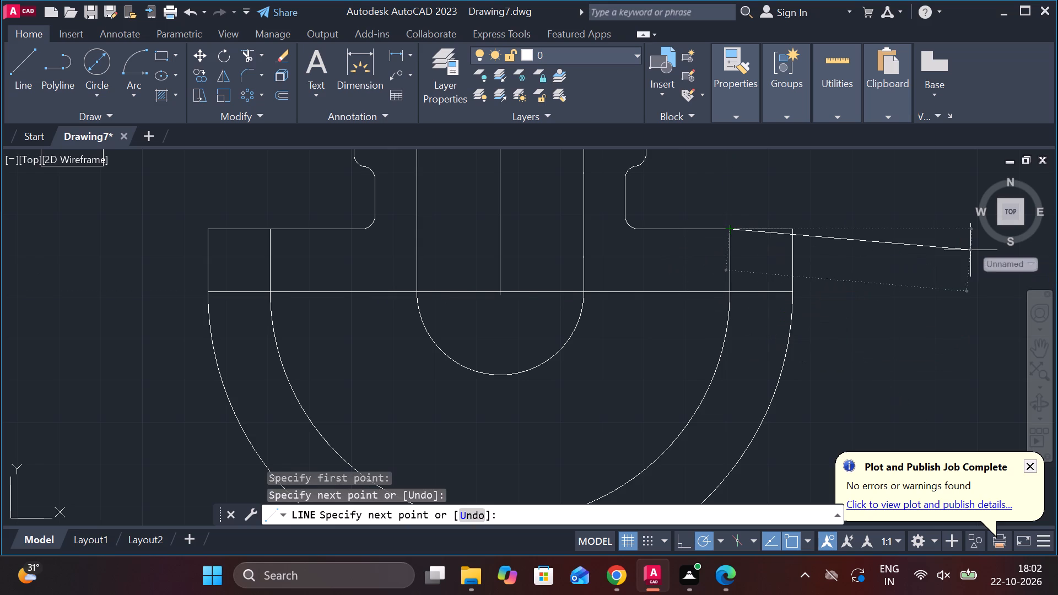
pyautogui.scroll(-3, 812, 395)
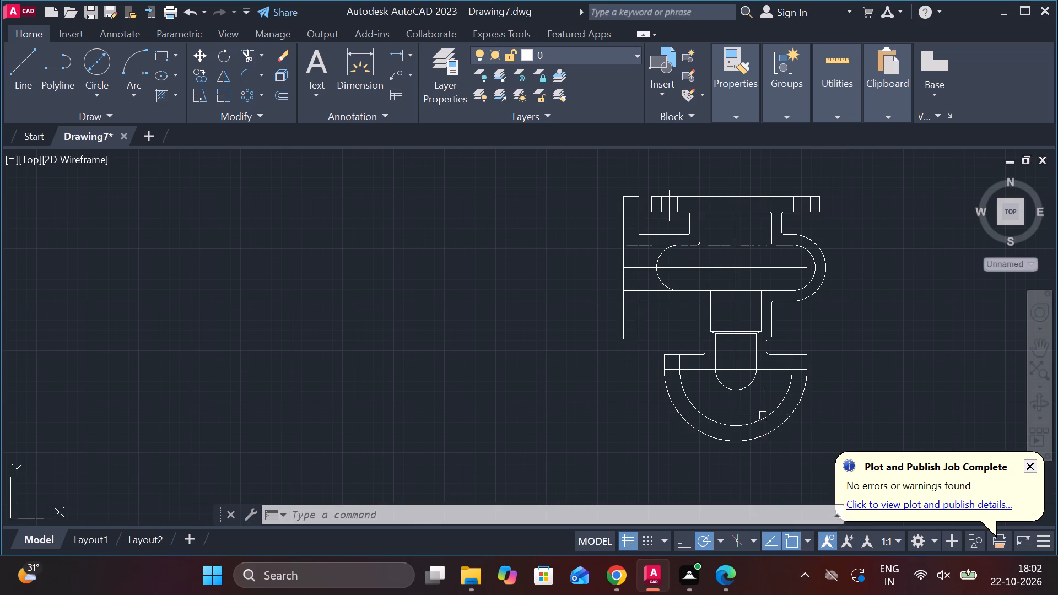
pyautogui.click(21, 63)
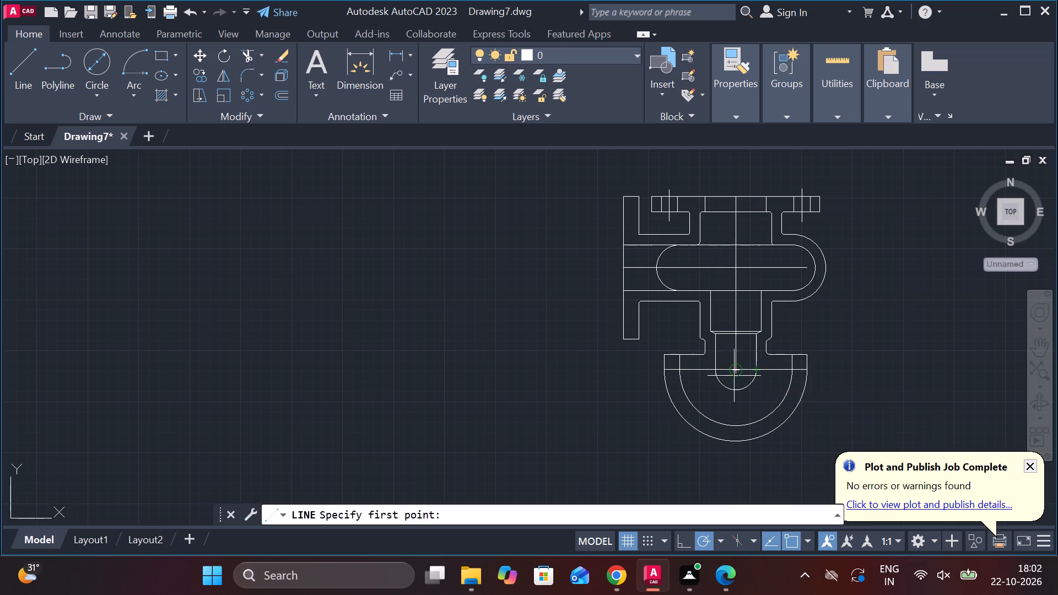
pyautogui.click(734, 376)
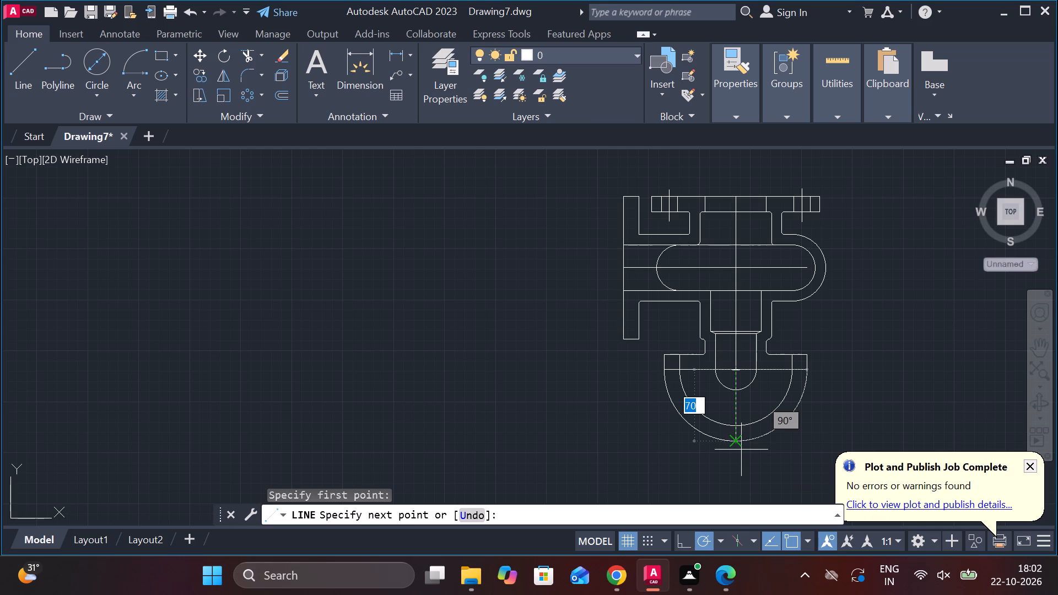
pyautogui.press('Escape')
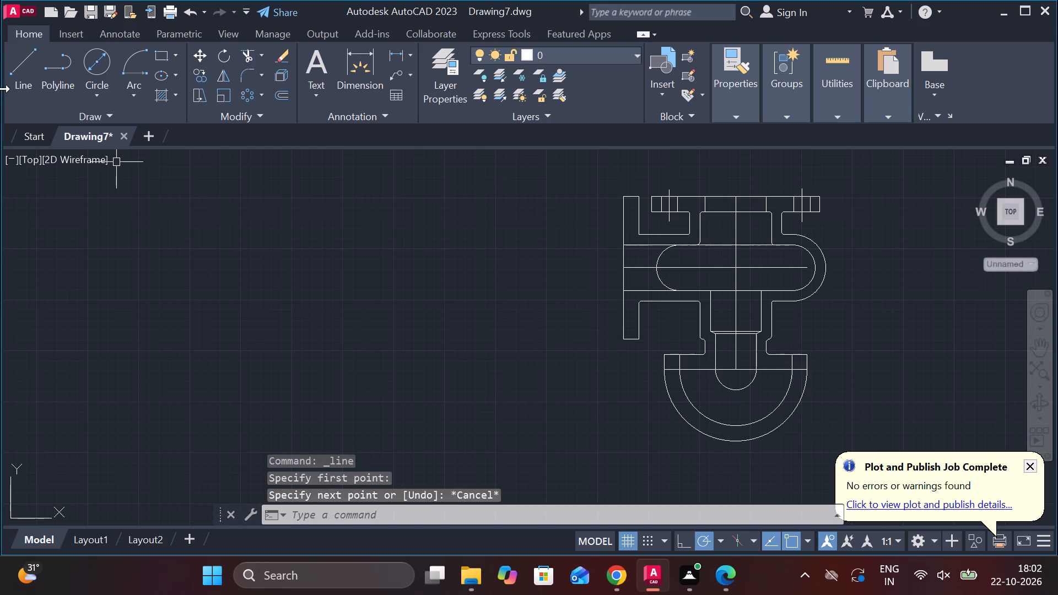
# Draw a line about 85 long from the arcs' common centre, sloping down to the right at 30° below horizontal.
pyautogui.click(24, 73)
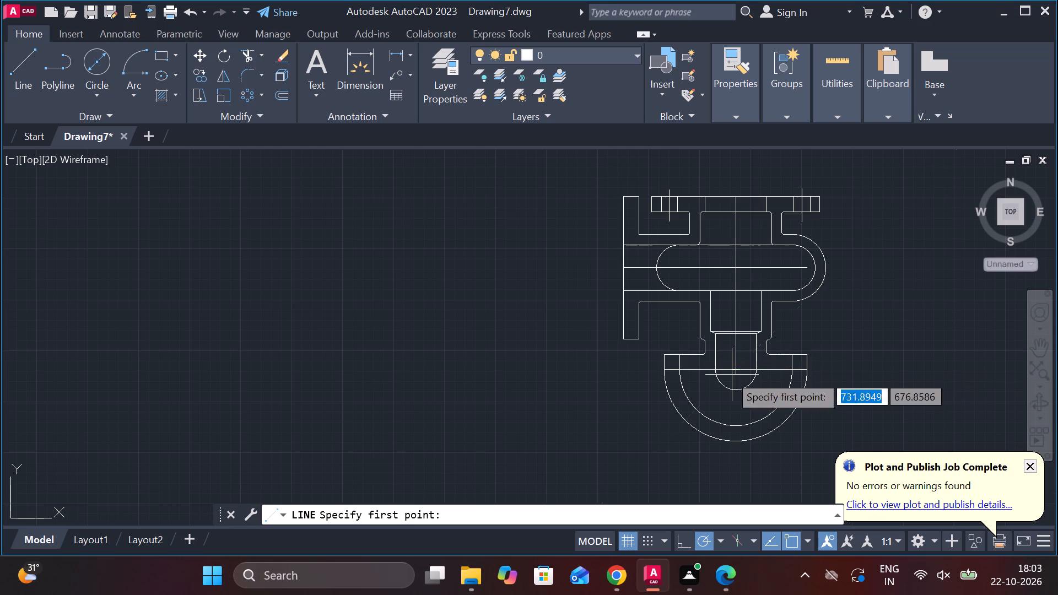
pyautogui.click(733, 371)
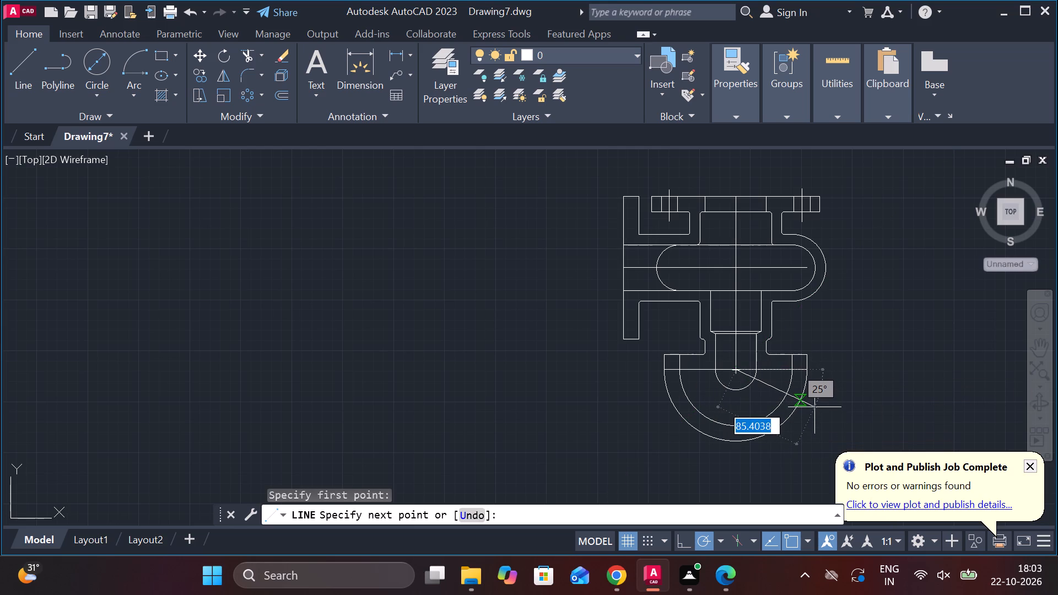
pyautogui.press('Tab')
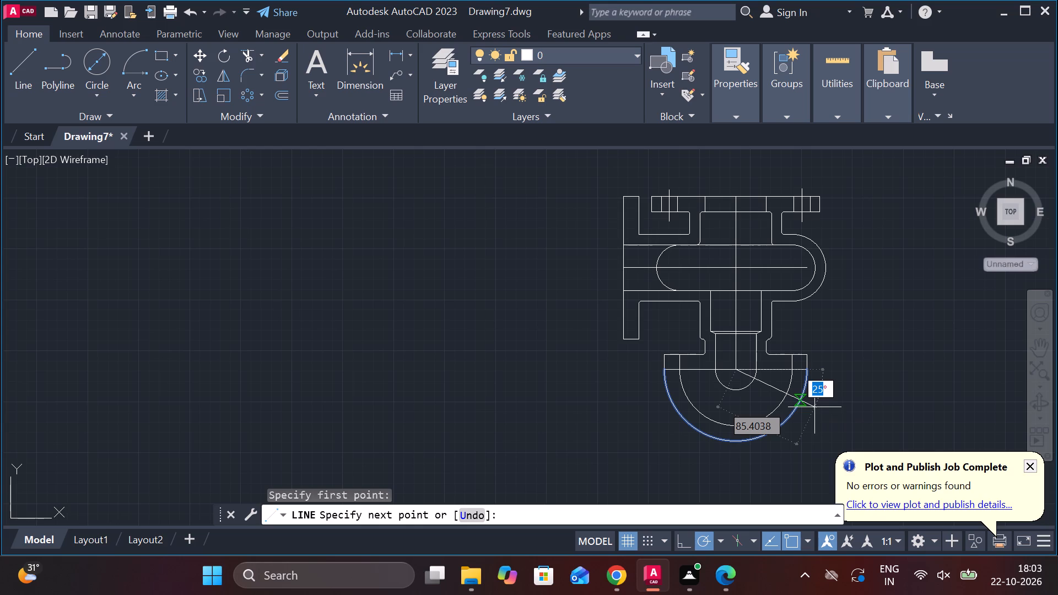
pyautogui.write('30')
pyautogui.press('Return')
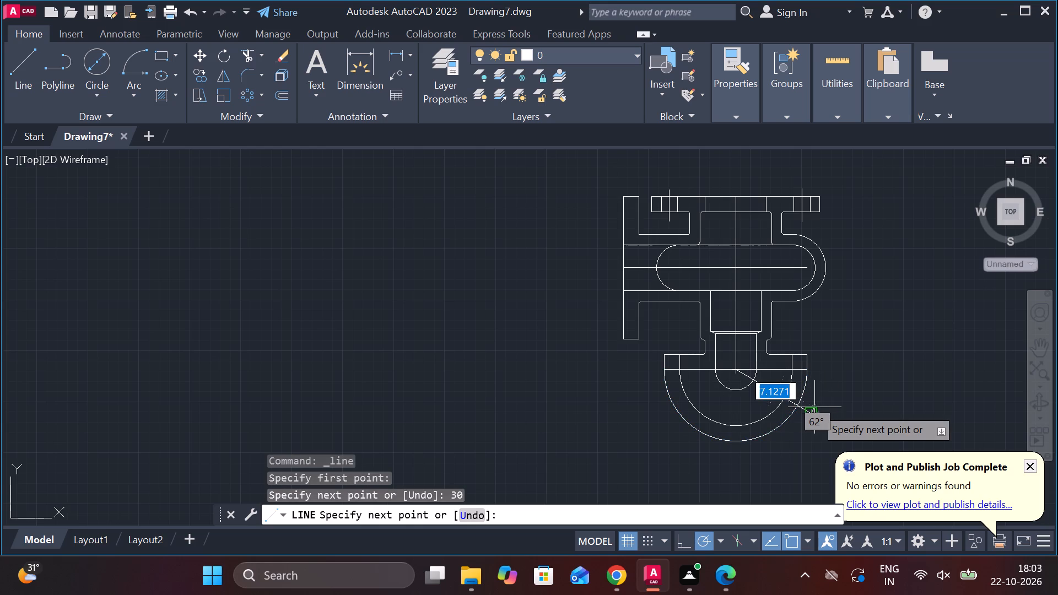
pyautogui.press('Escape')
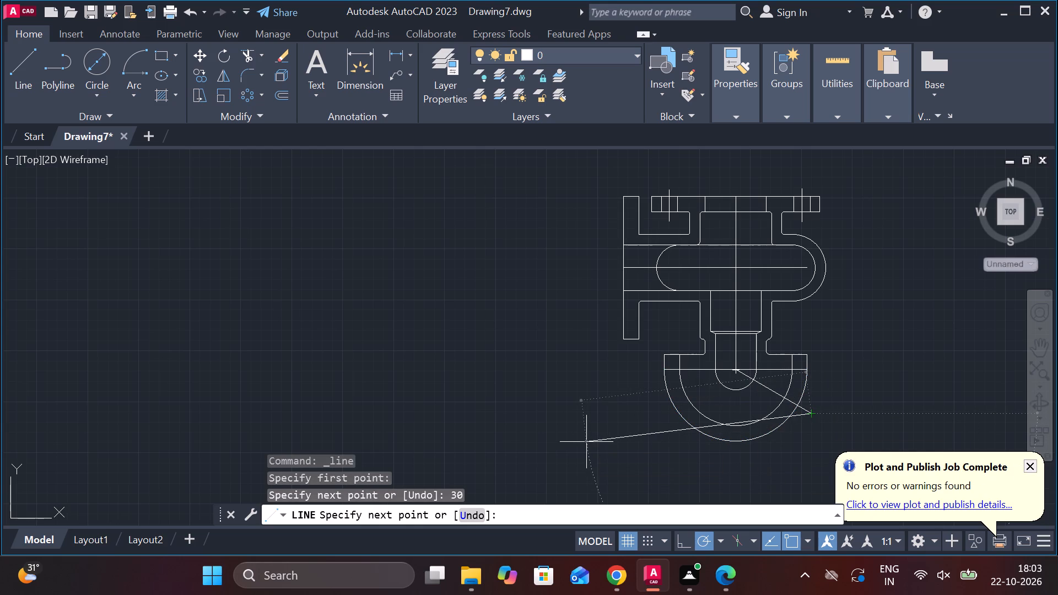
# Draw a line about 106 long from the arcs' common centre, sloping down to the left at an angle of 150°.
pyautogui.click(28, 69)
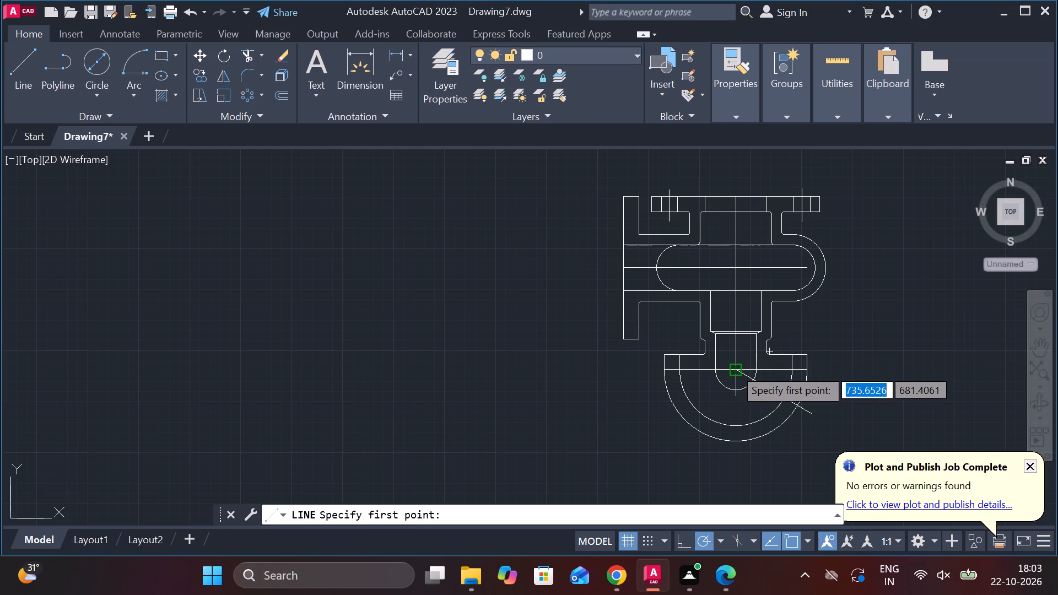
pyautogui.click(734, 368)
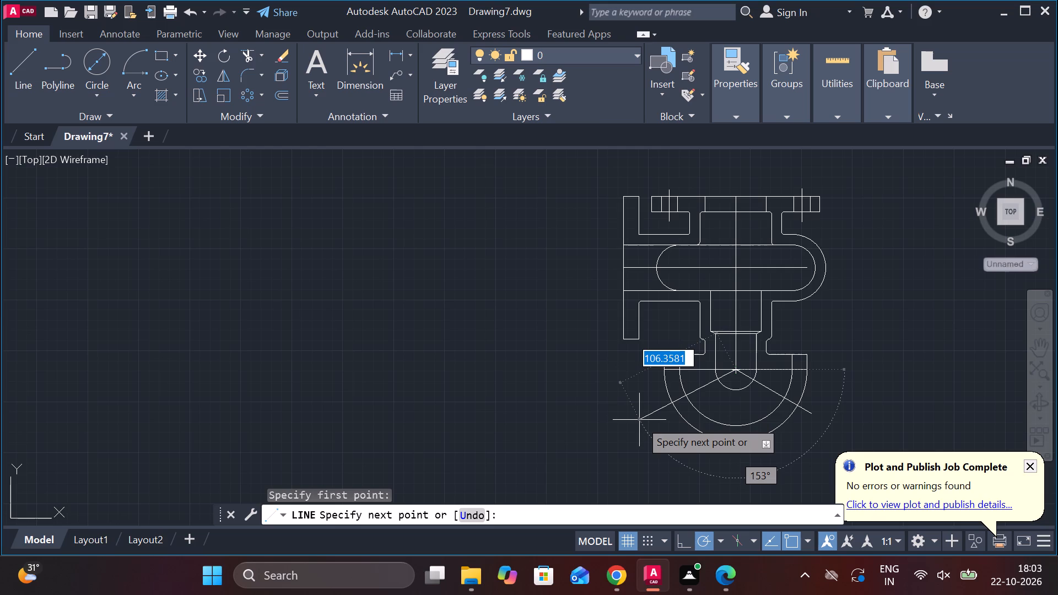
pyautogui.press('Tab')
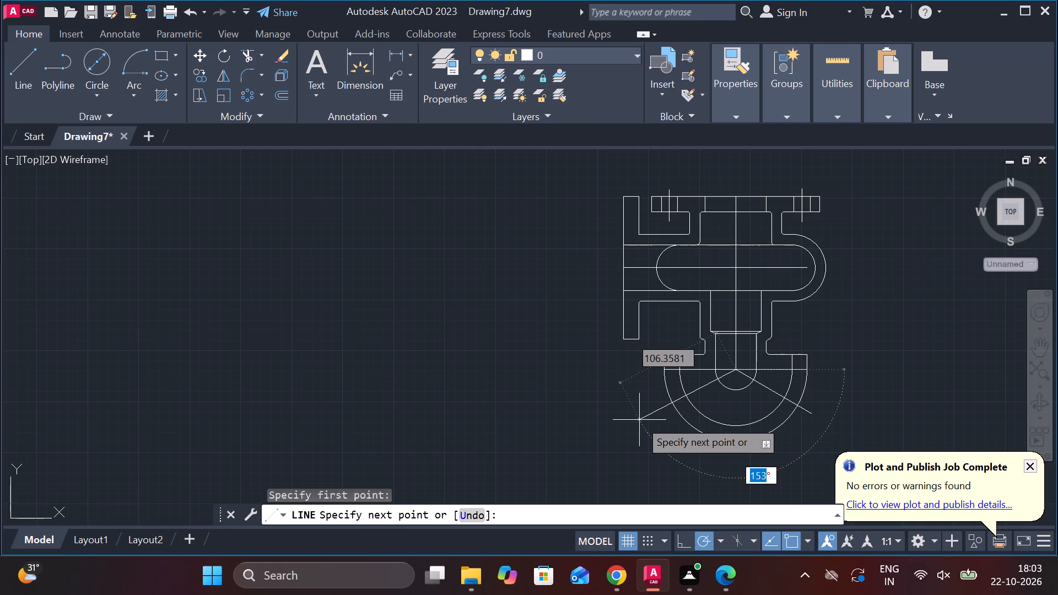
pyautogui.write('150')
pyautogui.press('Return')
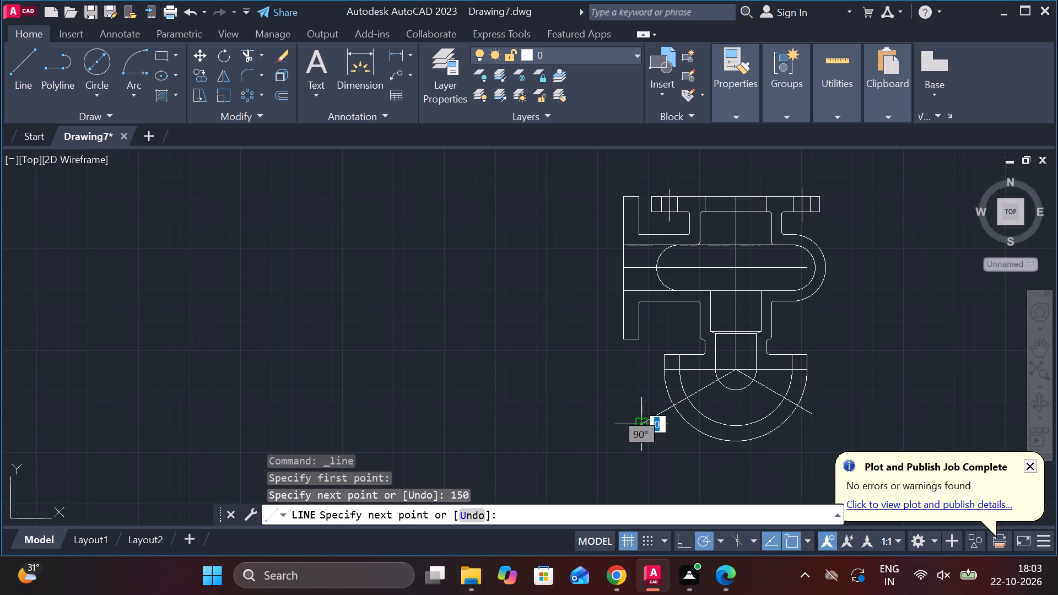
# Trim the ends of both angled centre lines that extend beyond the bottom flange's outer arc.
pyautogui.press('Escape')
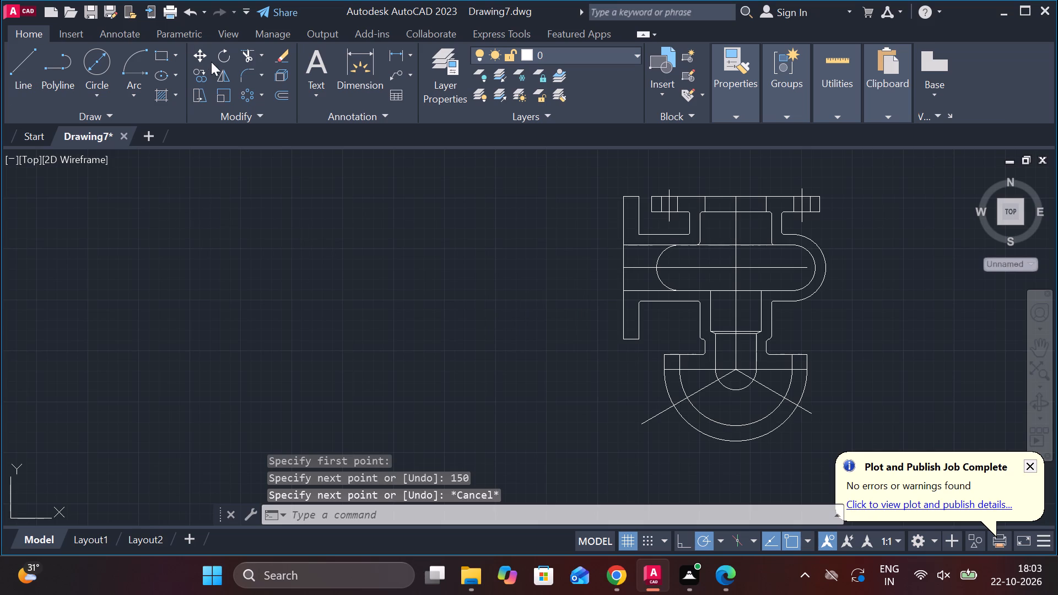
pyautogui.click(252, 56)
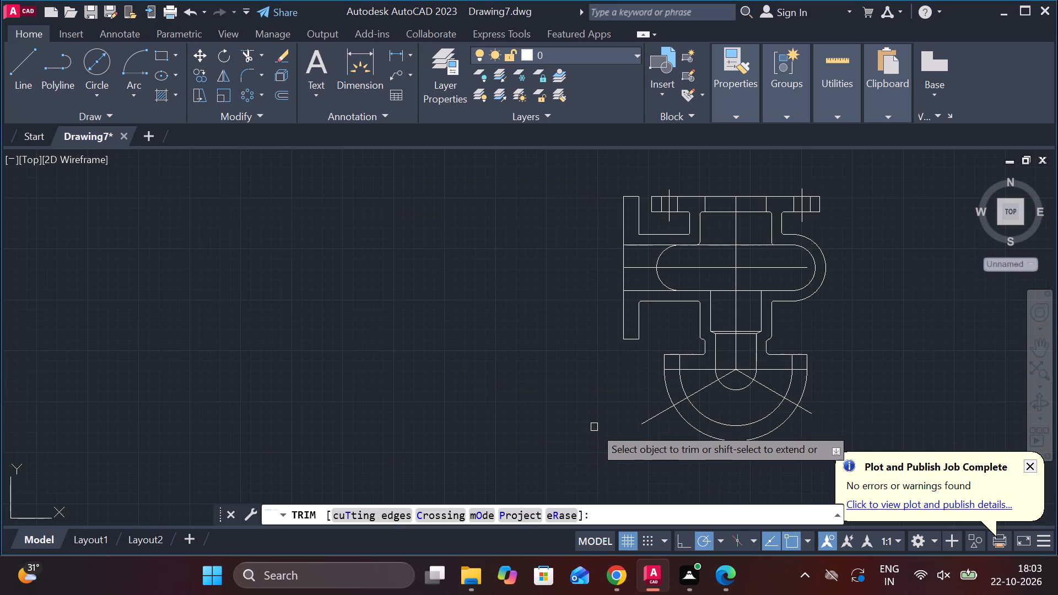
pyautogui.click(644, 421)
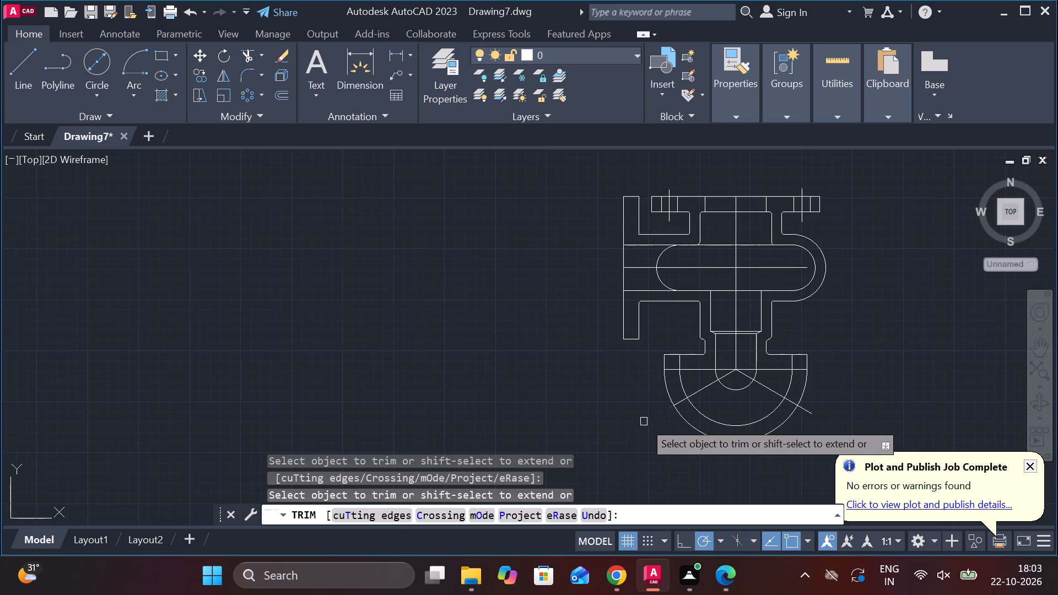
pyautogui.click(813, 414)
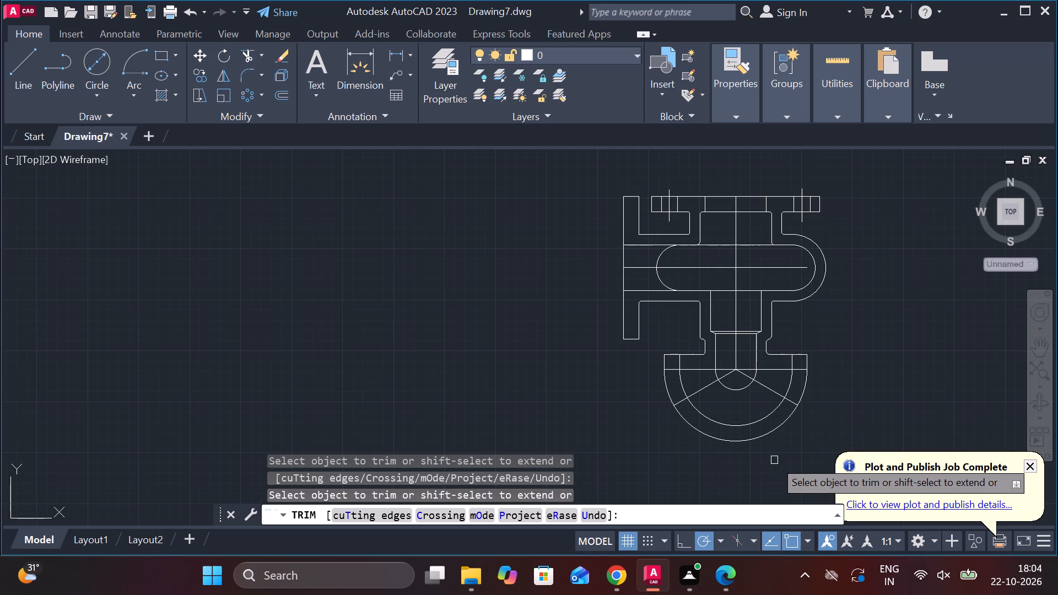
# Draw a 16-diameter circle centred where the left angled centre line crosses the 110-diameter arc.
pyautogui.click(92, 66)
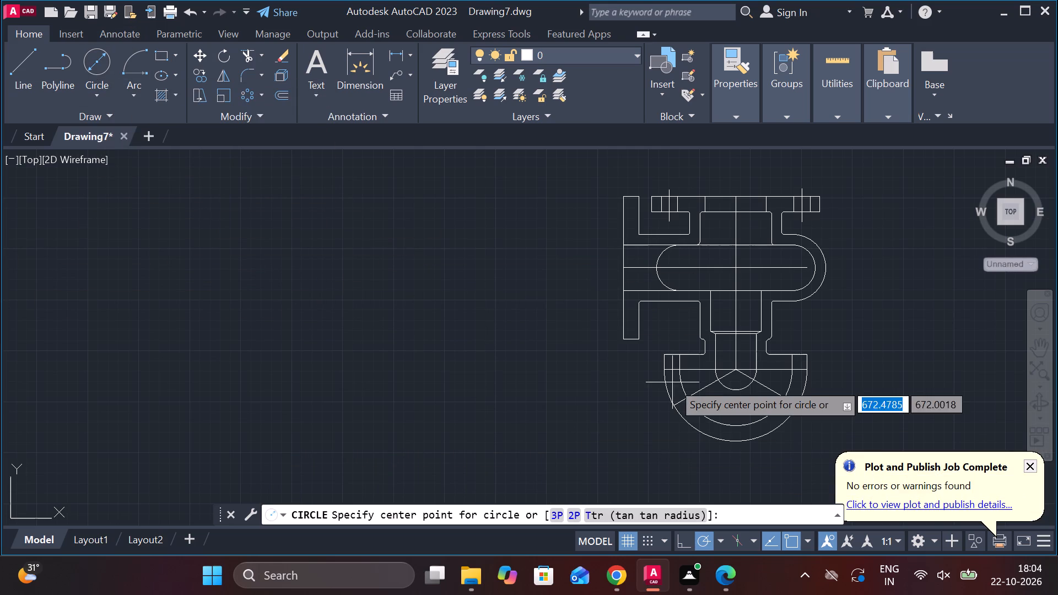
pyautogui.click(682, 394)
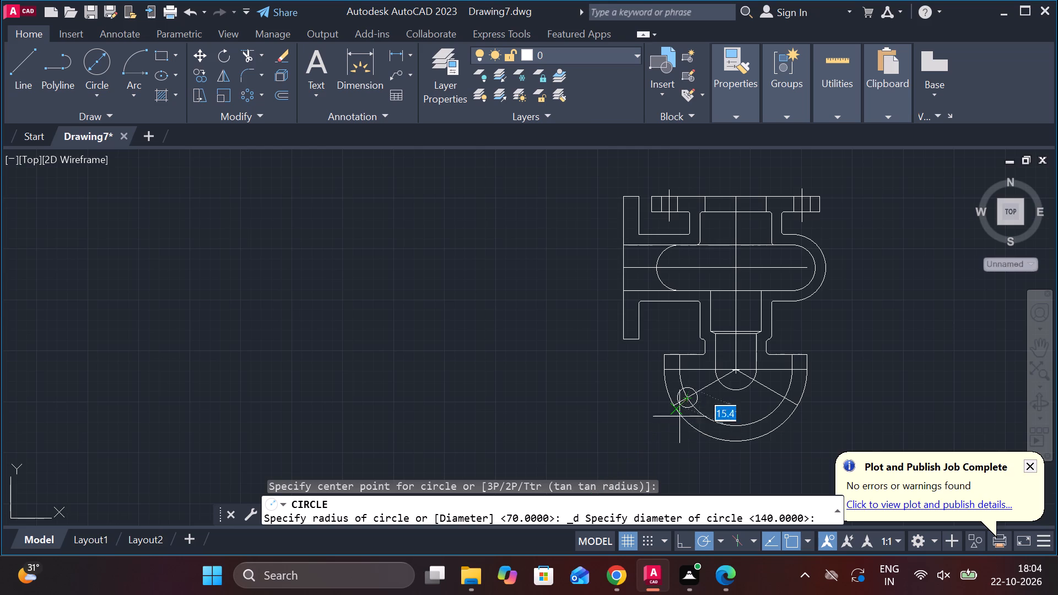
pyautogui.press('1')
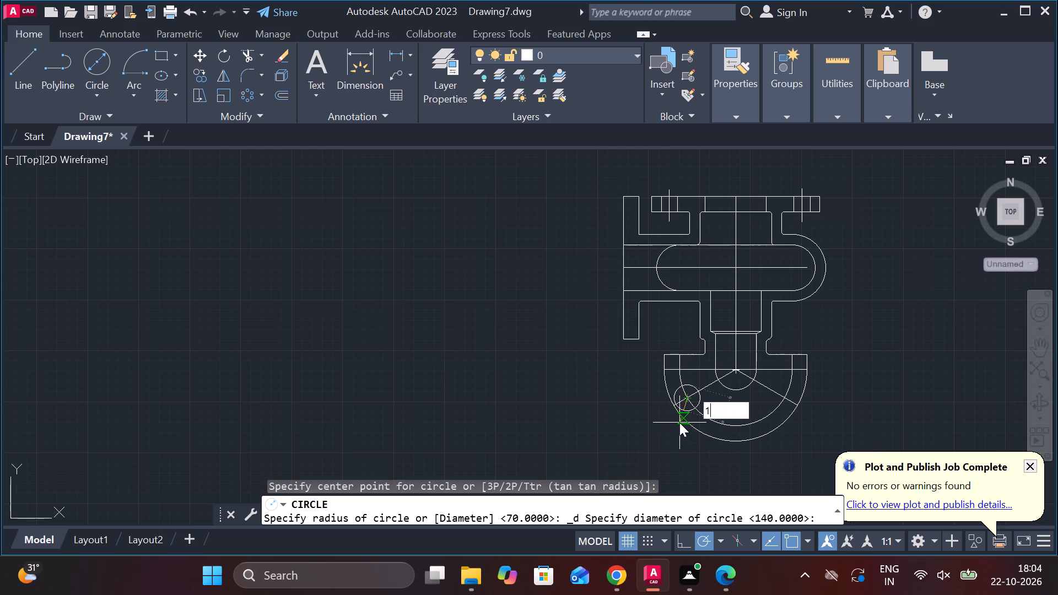
pyautogui.press('6')
pyautogui.press('Return')
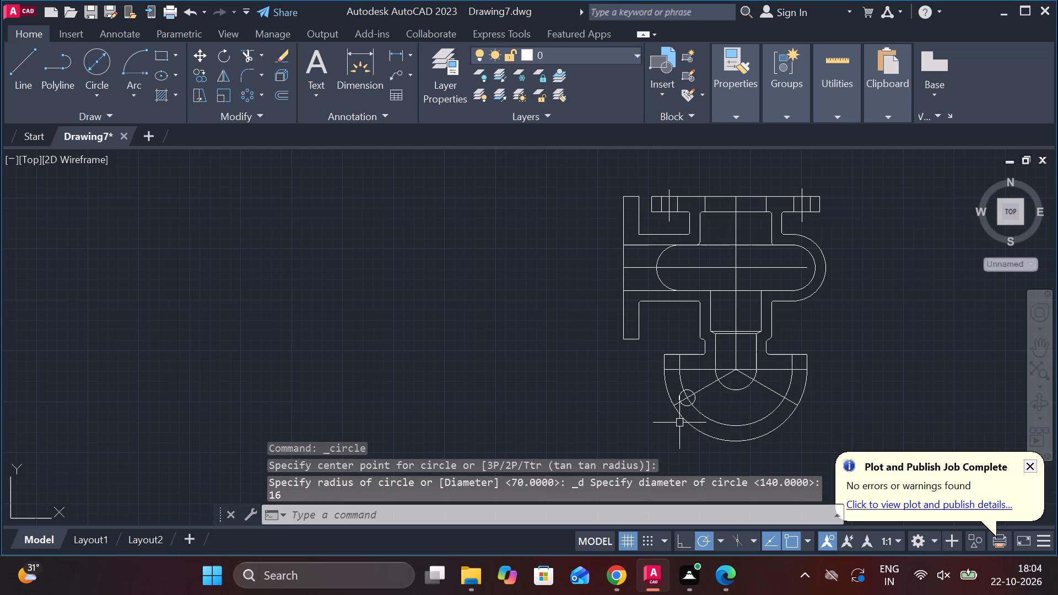
# Draw a 16-diameter circle centred where the right angled centre line crosses the 110-diameter arc.
pyautogui.click(102, 58)
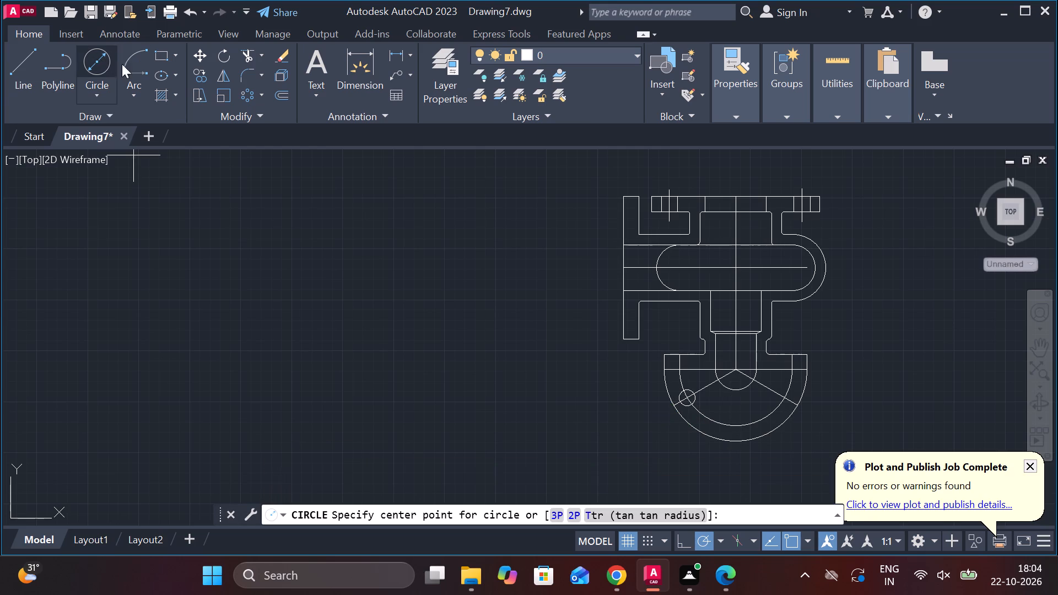
pyautogui.scroll(2, 811, 407)
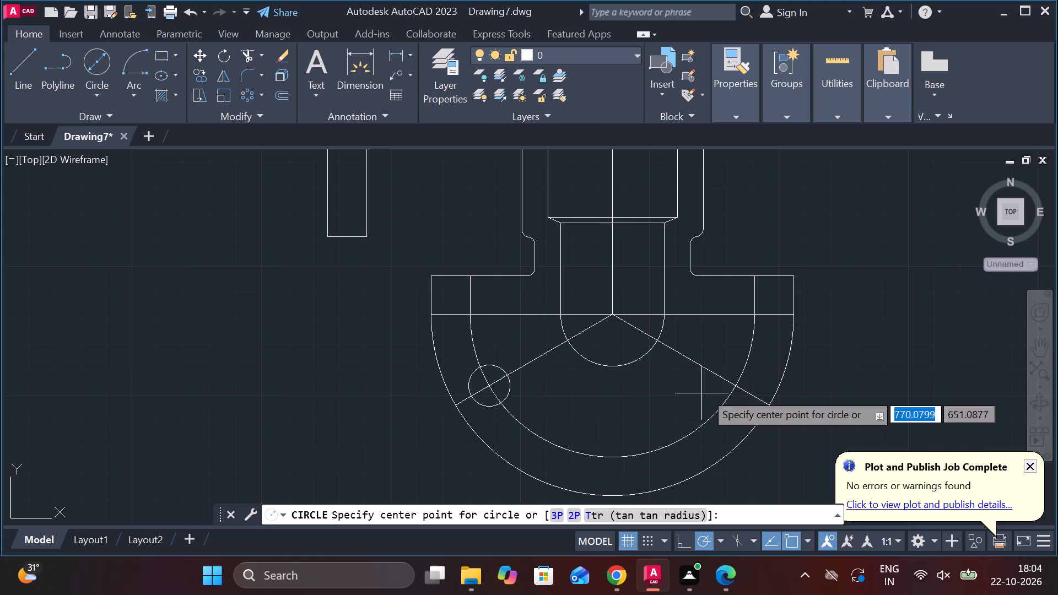
pyautogui.click(739, 387)
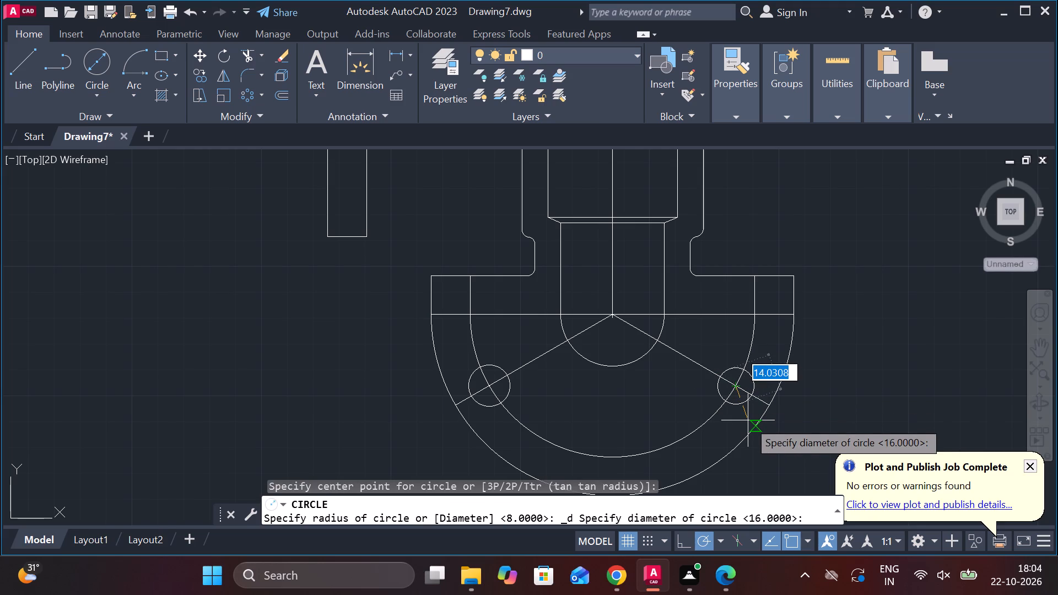
pyautogui.press('1')
pyautogui.press('6')
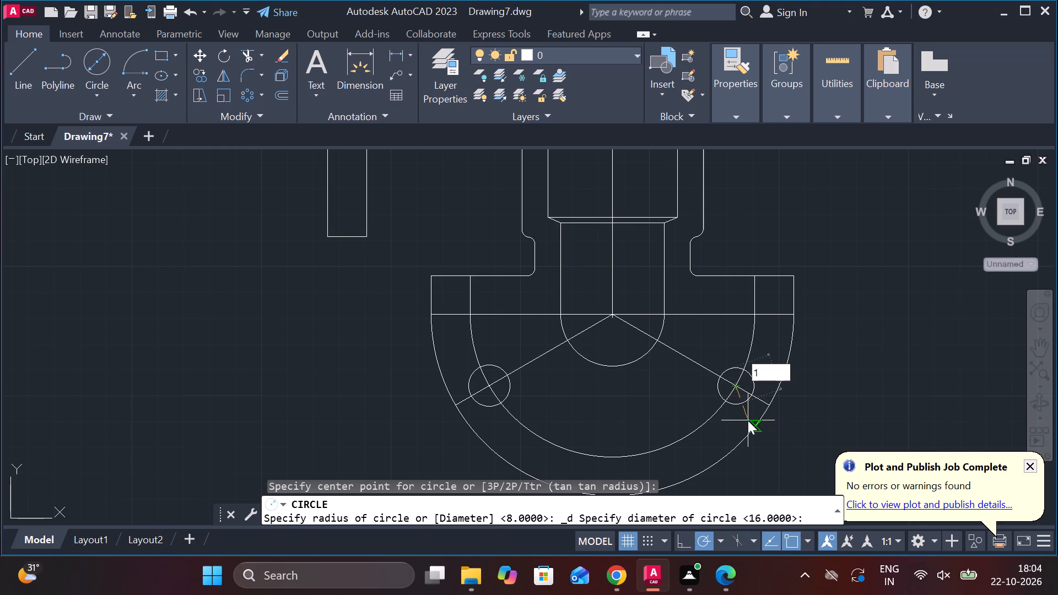
pyautogui.press('Return')
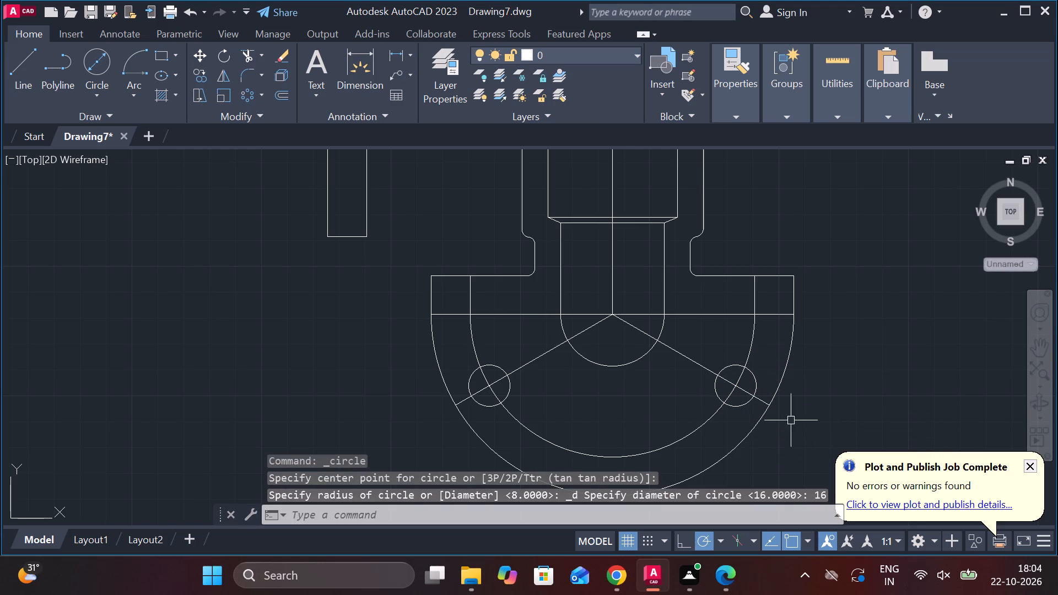
pyautogui.press('Escape')
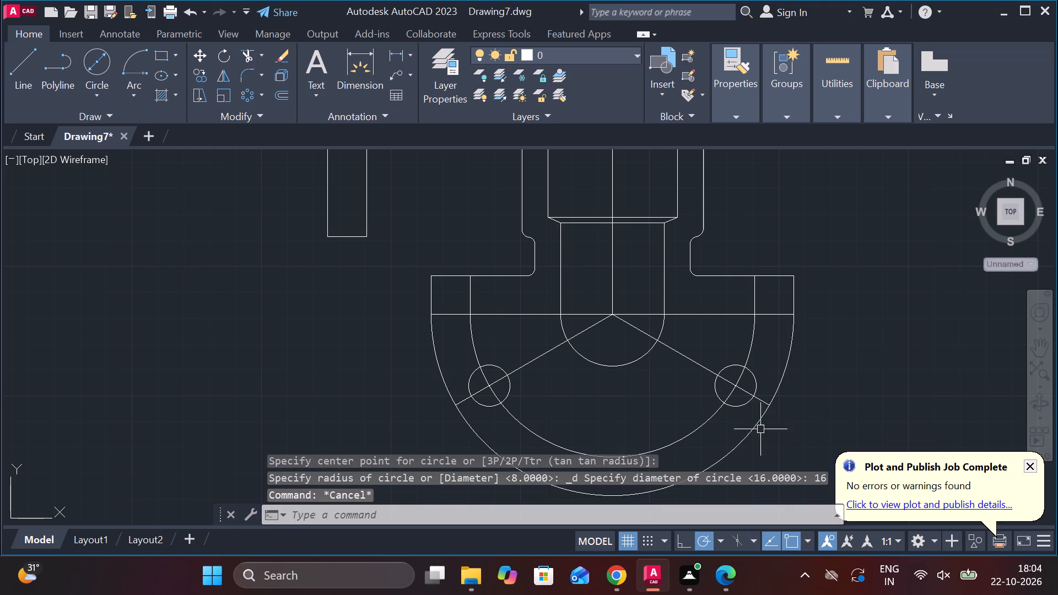
# Stretch the right angled centre line's lower end outward along its own direction, slightly past the flange's outer arc.
pyautogui.click(764, 404)
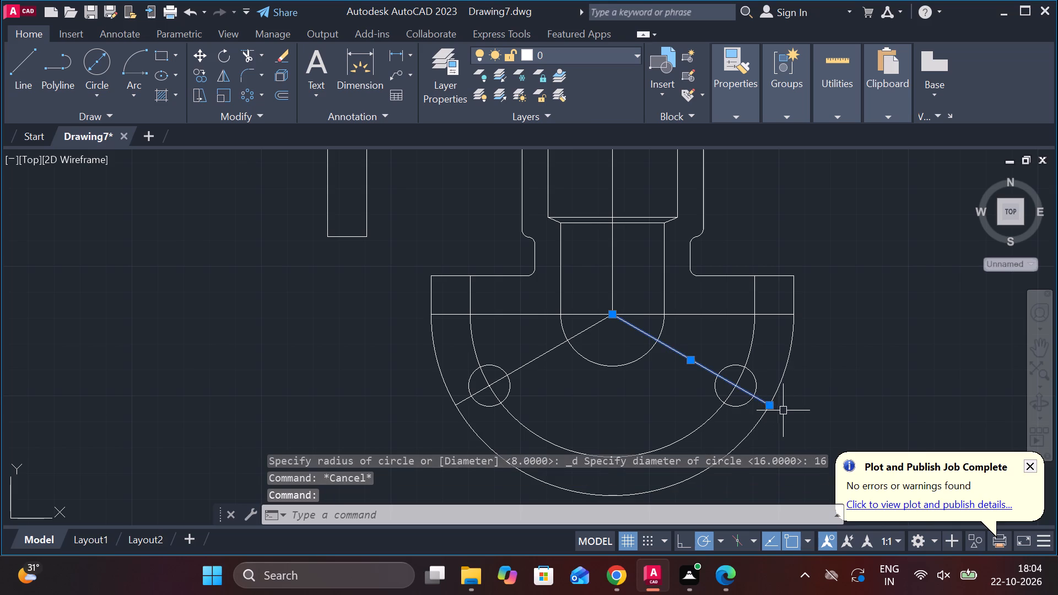
pyautogui.doubleClick(770, 409)
pyautogui.click(797, 415)
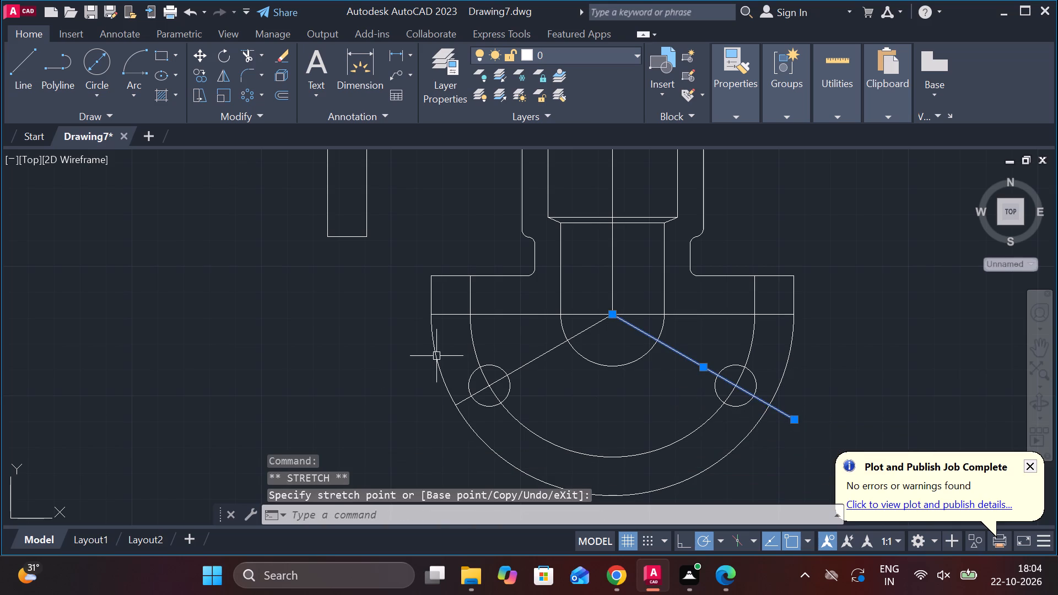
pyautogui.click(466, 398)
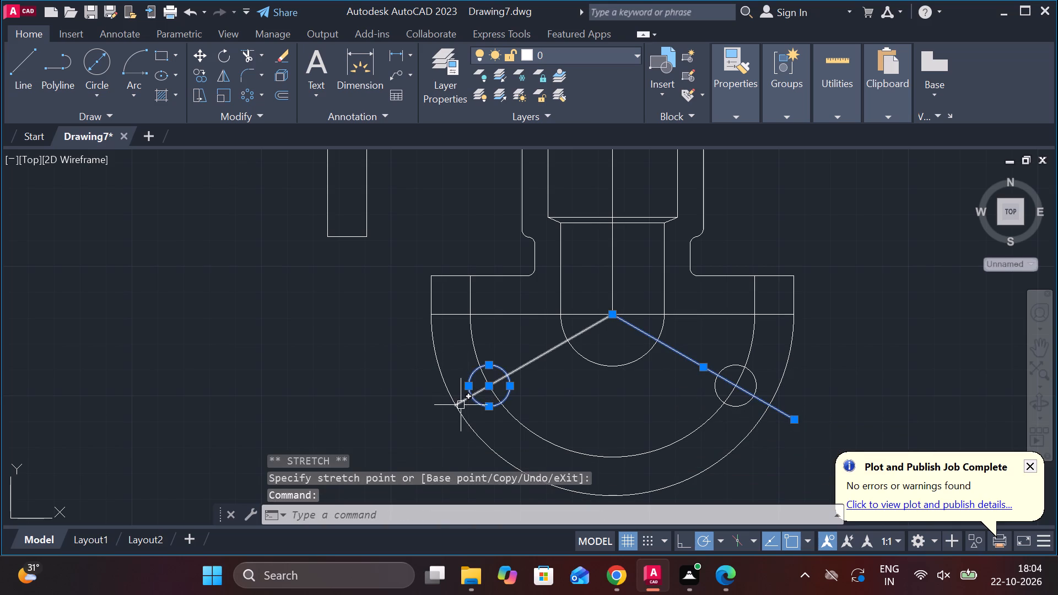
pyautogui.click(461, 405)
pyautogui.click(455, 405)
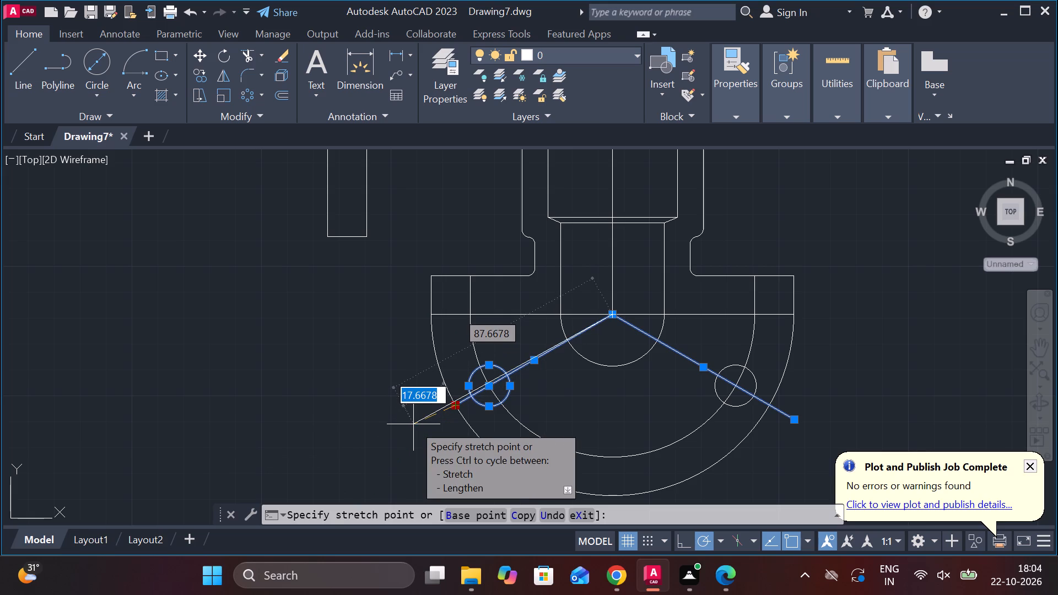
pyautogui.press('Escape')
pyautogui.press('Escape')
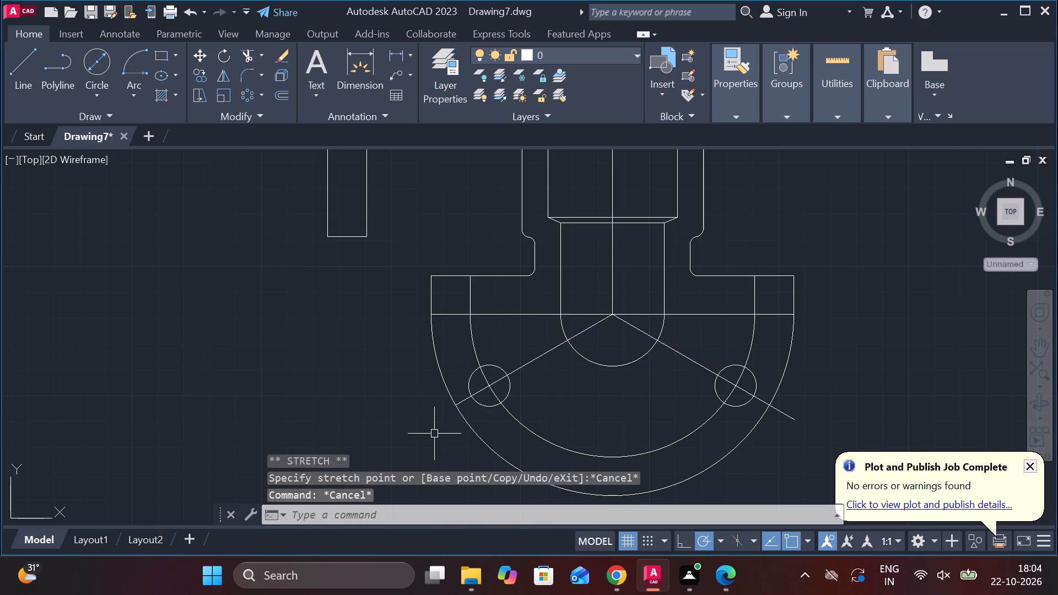
# Stretch the left angled centre line's lower end outward past the flange's outer arc, to a length of about 79.
pyautogui.click(533, 364)
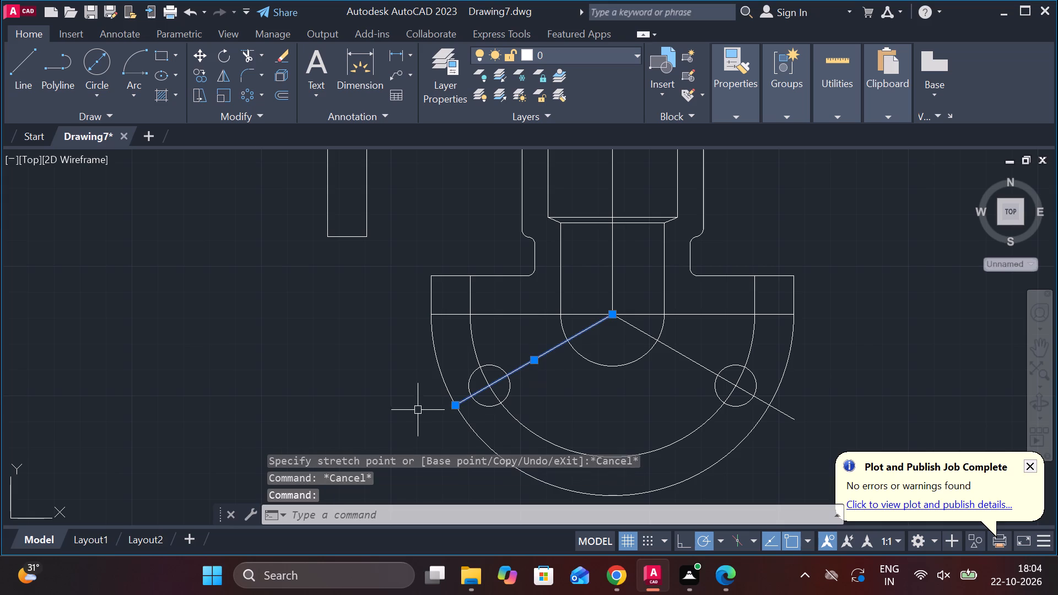
pyautogui.click(458, 407)
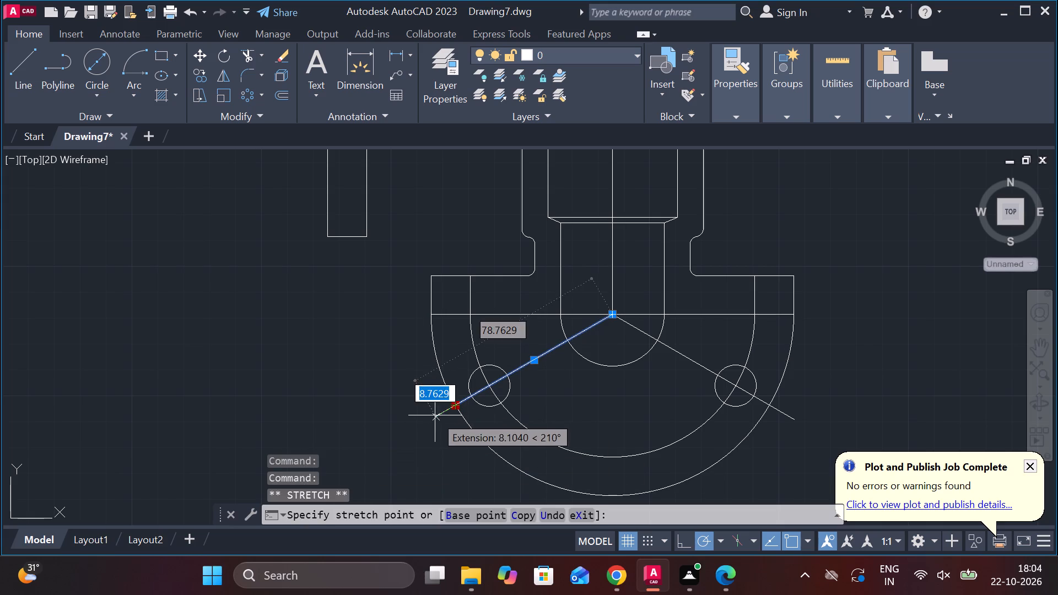
pyautogui.click(435, 415)
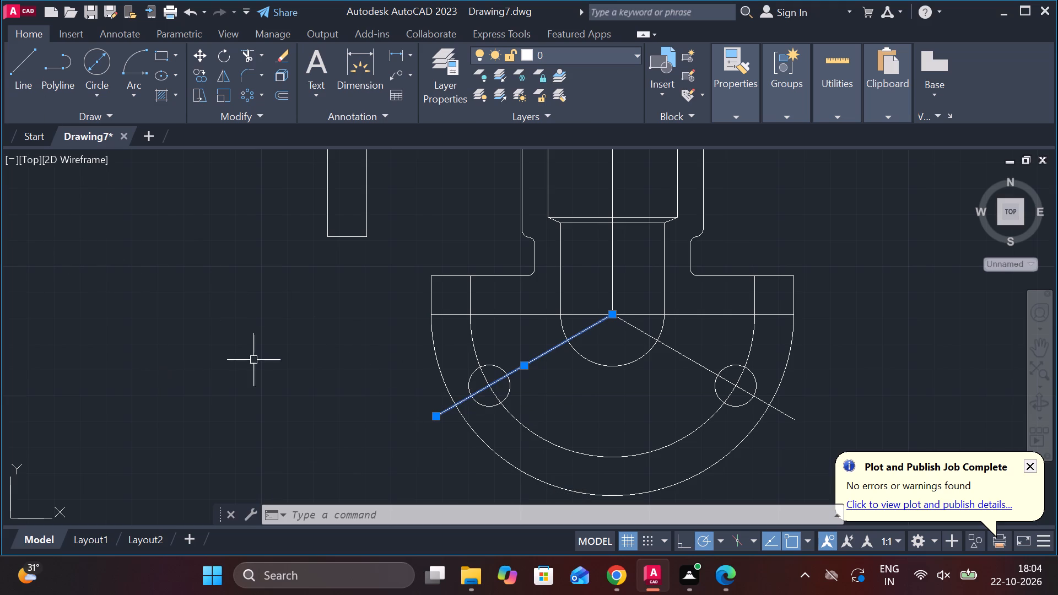
pyautogui.click(245, 53)
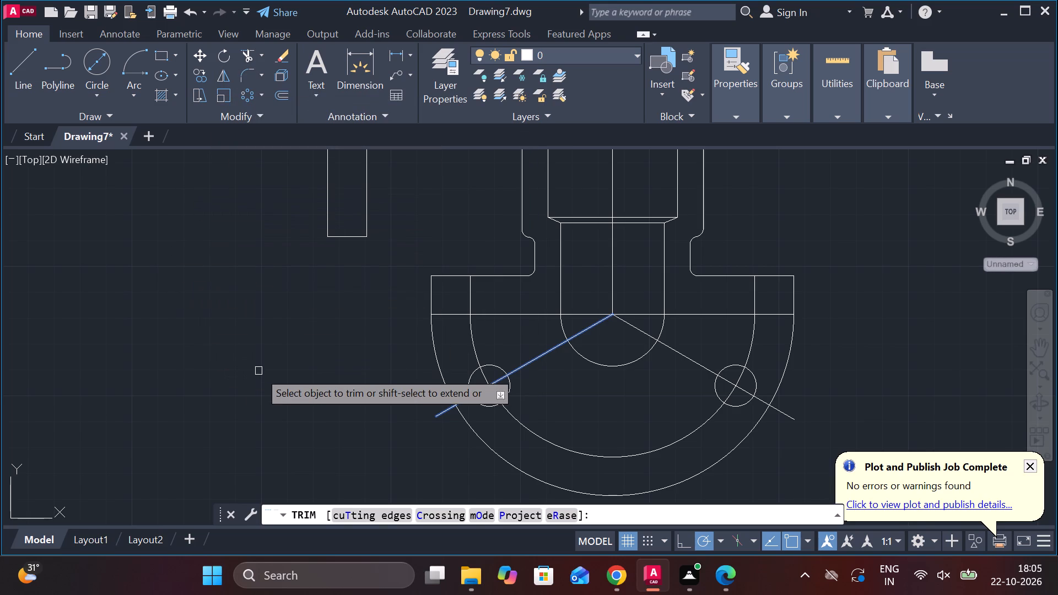
pyautogui.press('Escape')
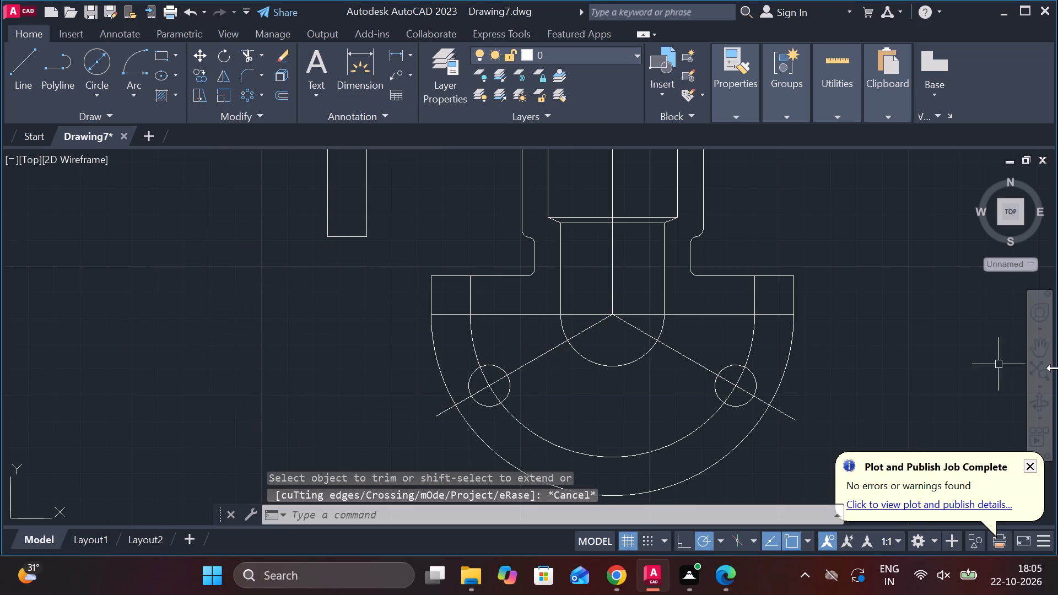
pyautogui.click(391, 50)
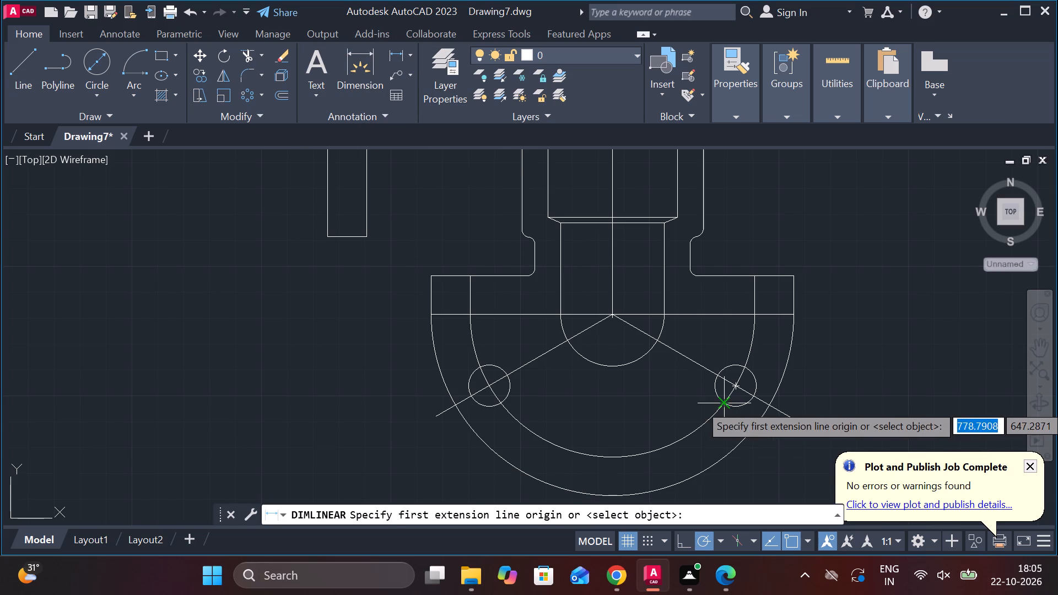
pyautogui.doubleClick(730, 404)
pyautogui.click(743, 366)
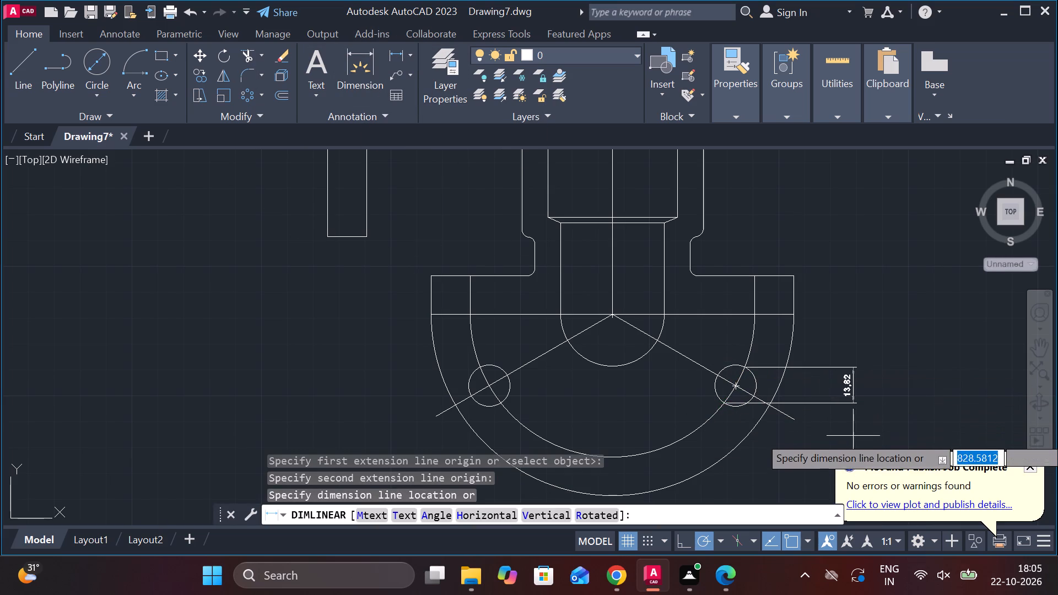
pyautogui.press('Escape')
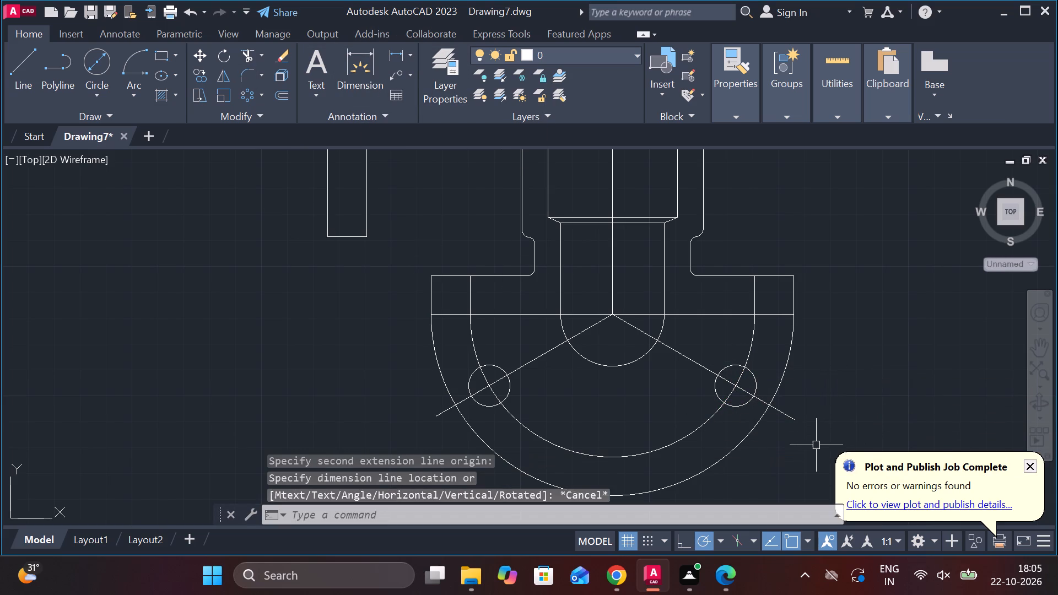
# Measure across the right bolt hole where the 110-diameter arc crosses it, using a temporary aligned dimension.
pyautogui.scroll(-1, 811, 445)
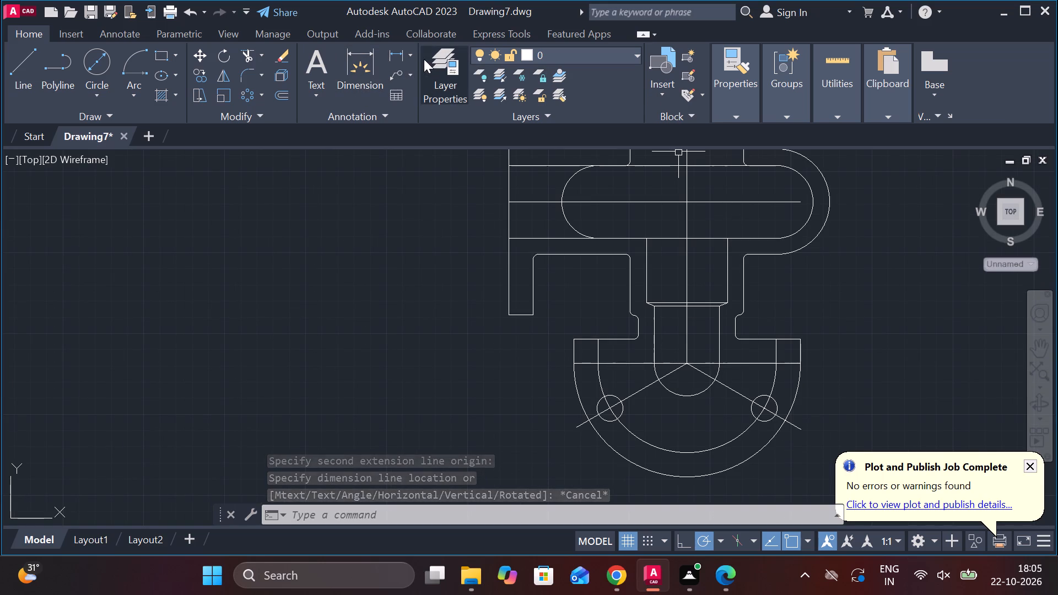
pyautogui.click(412, 56)
pyautogui.click(428, 116)
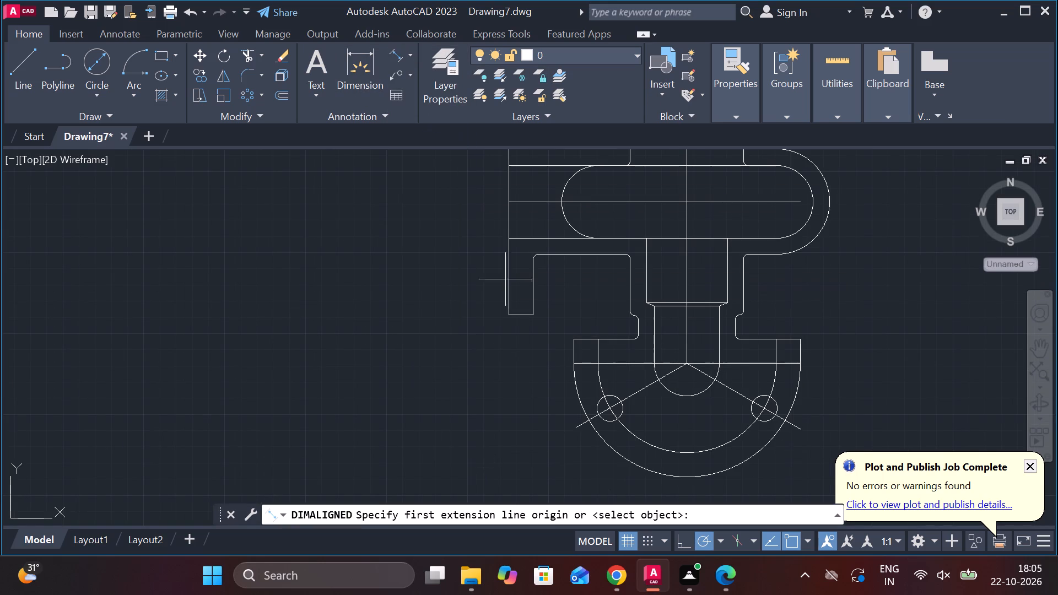
pyautogui.click(758, 417)
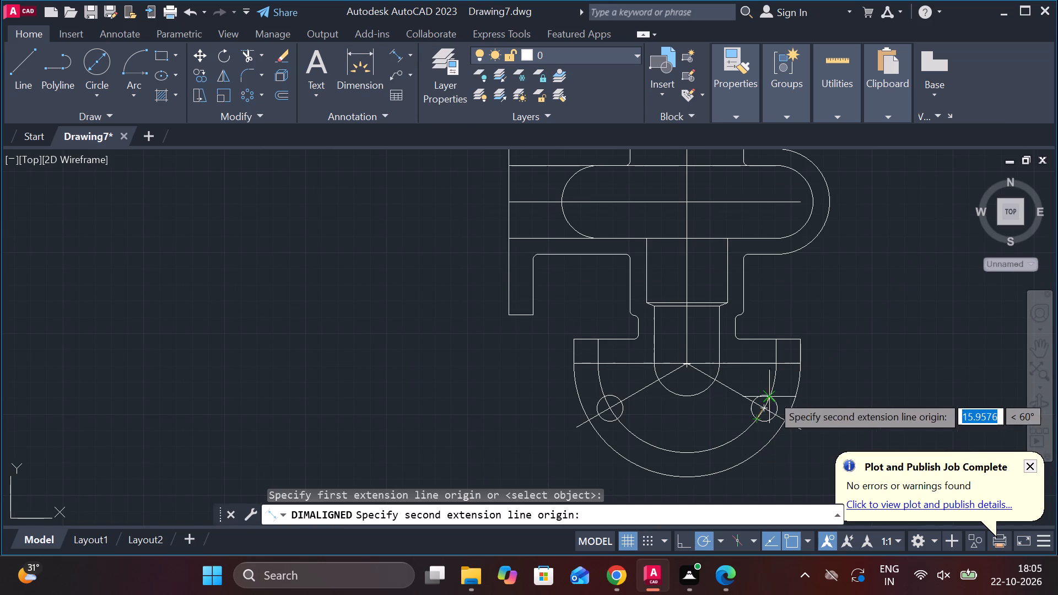
pyautogui.click(771, 393)
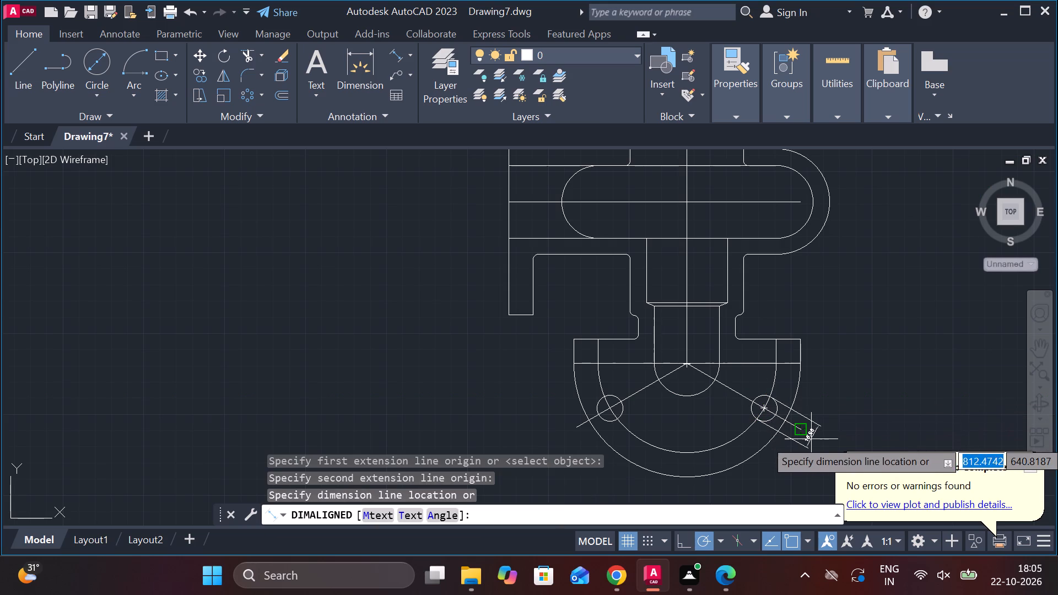
pyautogui.scroll(5, 811, 439)
pyautogui.scroll(-1, 807, 434)
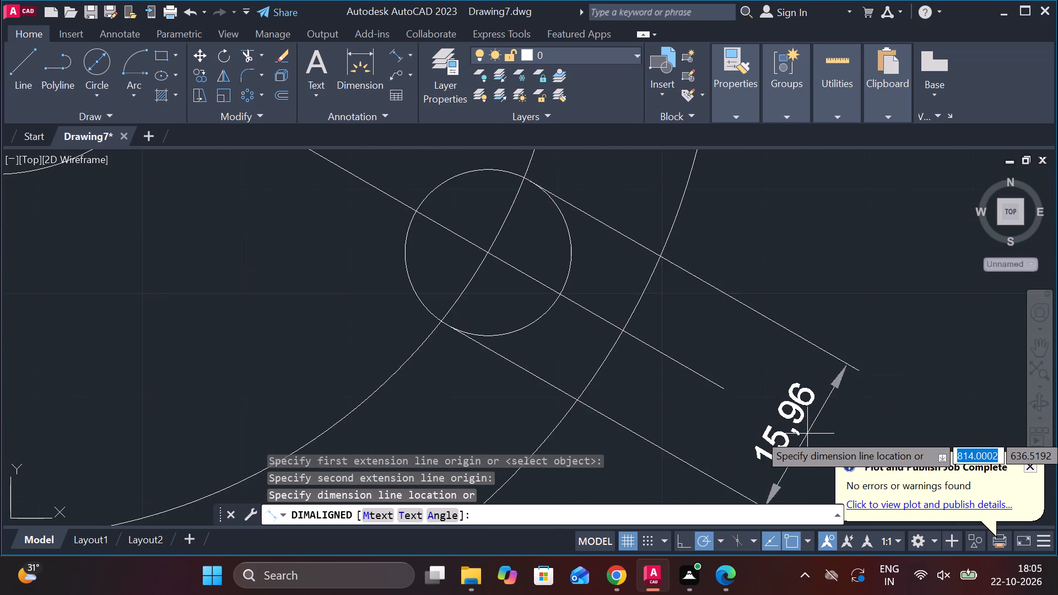
pyautogui.scroll(-1, 807, 434)
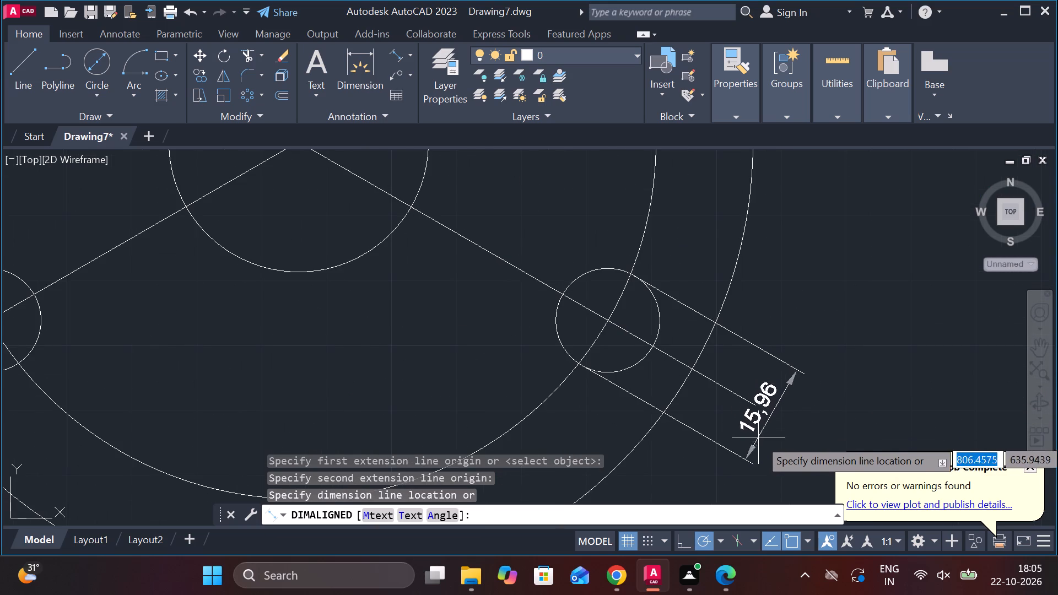
pyautogui.press('Escape')
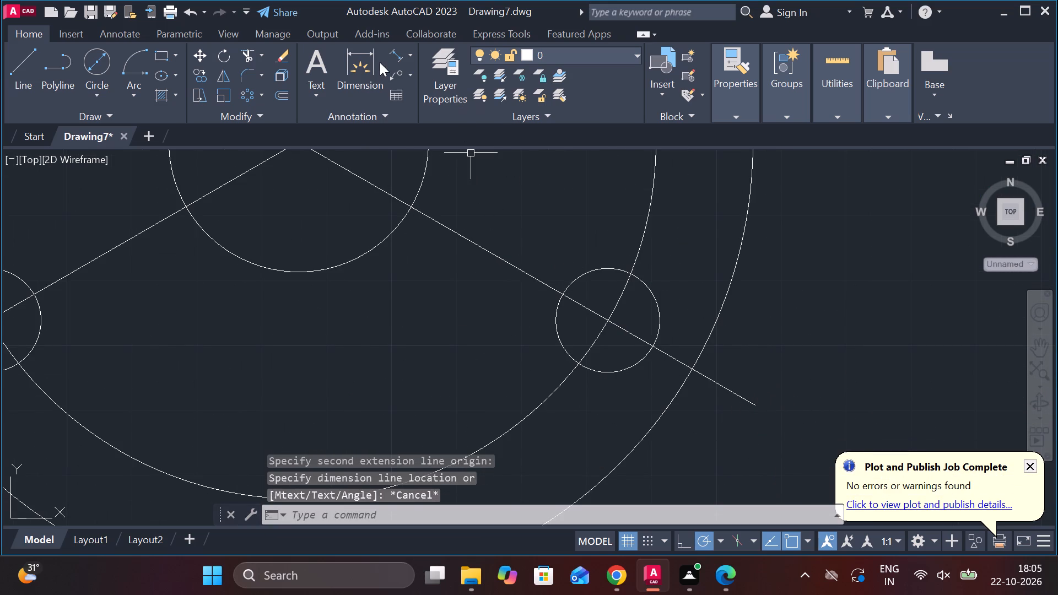
# Measure across the right bolt hole again between its crossings with the 110-diameter arc, using a temporary aligned dimension.
pyautogui.click(392, 58)
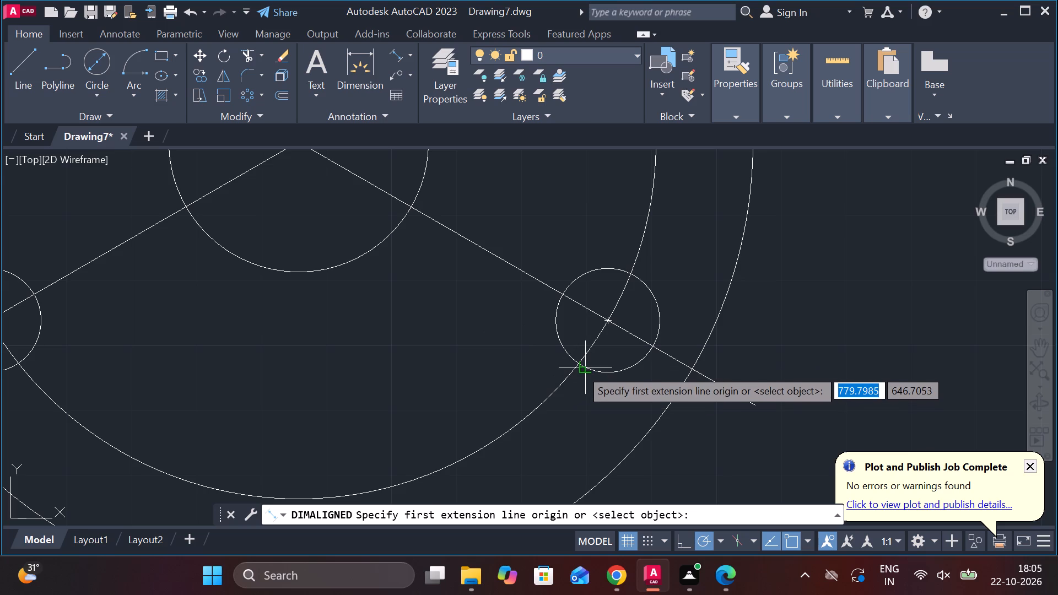
pyautogui.scroll(2, 580, 367)
pyautogui.click(576, 362)
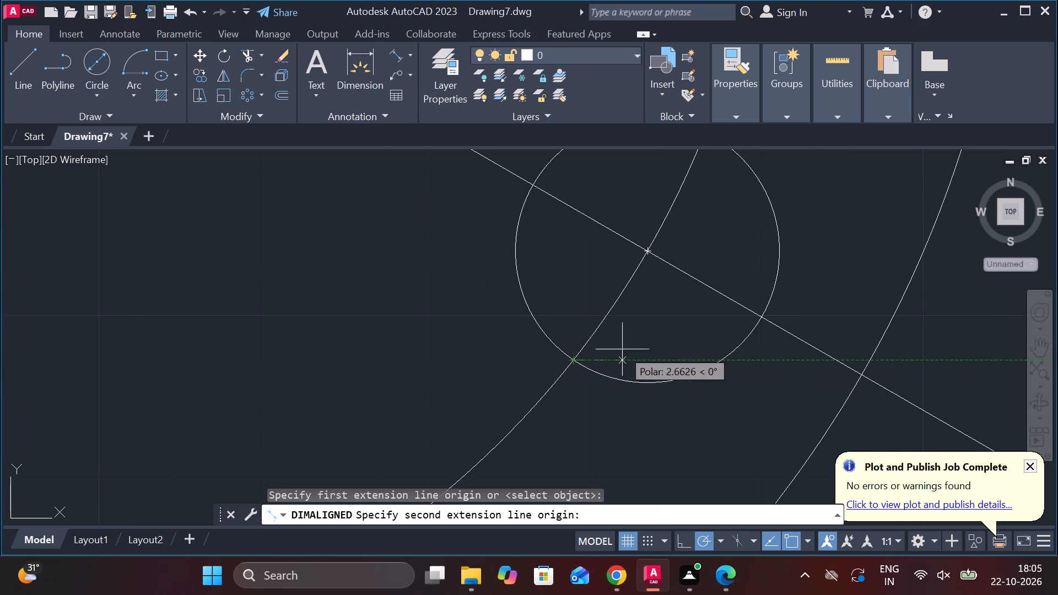
pyautogui.scroll(-2, 641, 301)
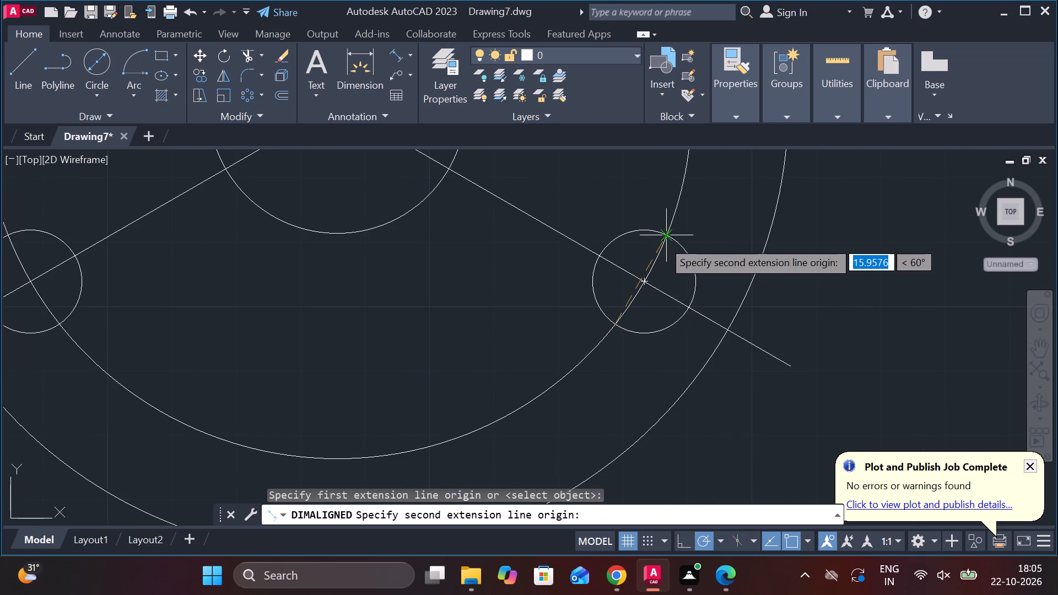
pyautogui.scroll(3, 662, 240)
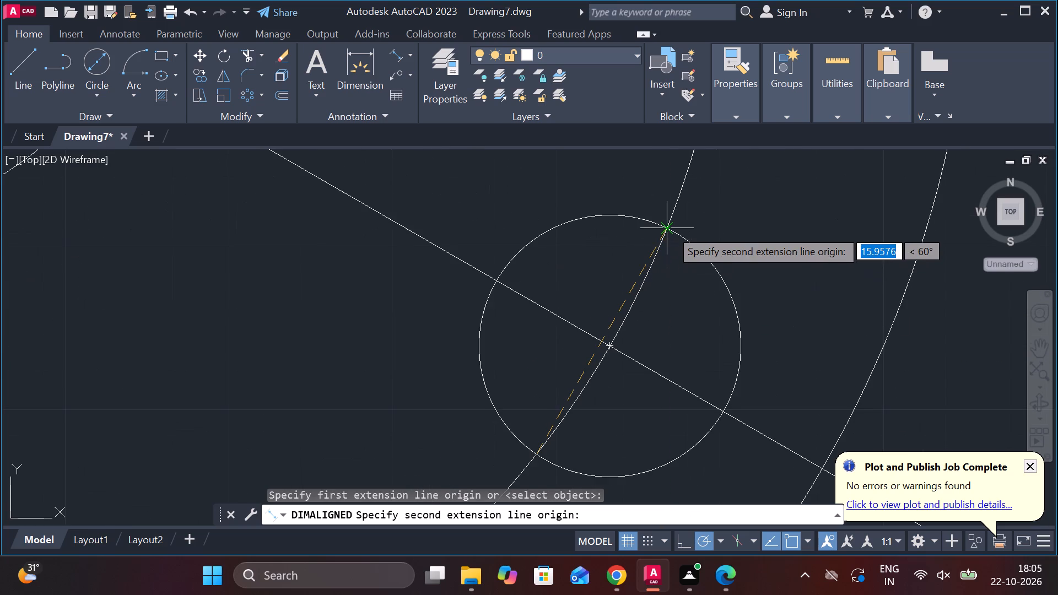
pyautogui.click(670, 229)
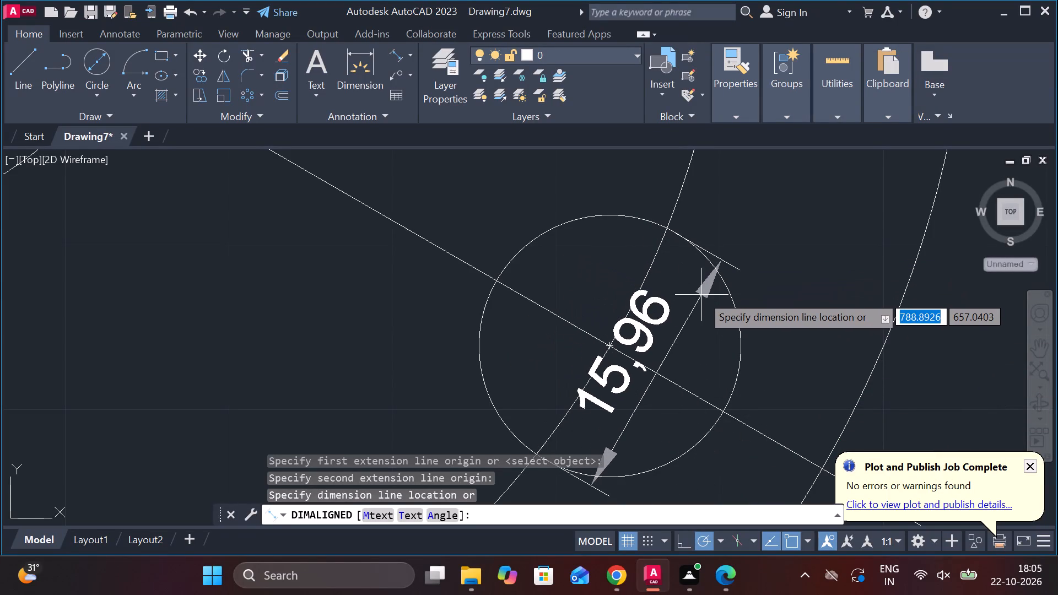
pyautogui.press('Escape')
# Replace the right bolt hole with a new 16-diameter circle centred where the right angled centre line crosses the 110-diameter arc.
pyautogui.click(692, 445)
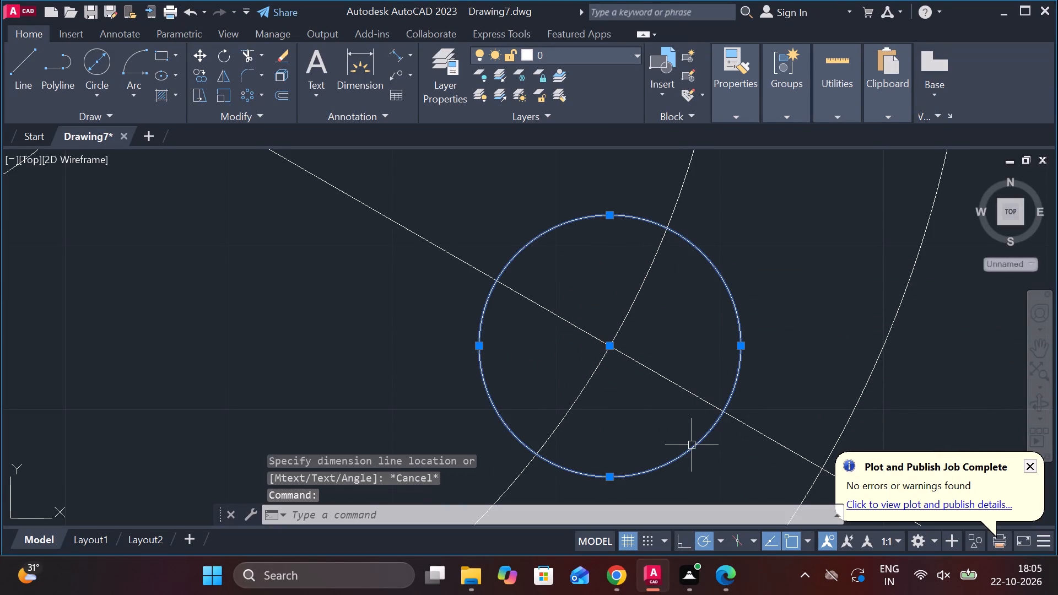
pyautogui.press('Delete')
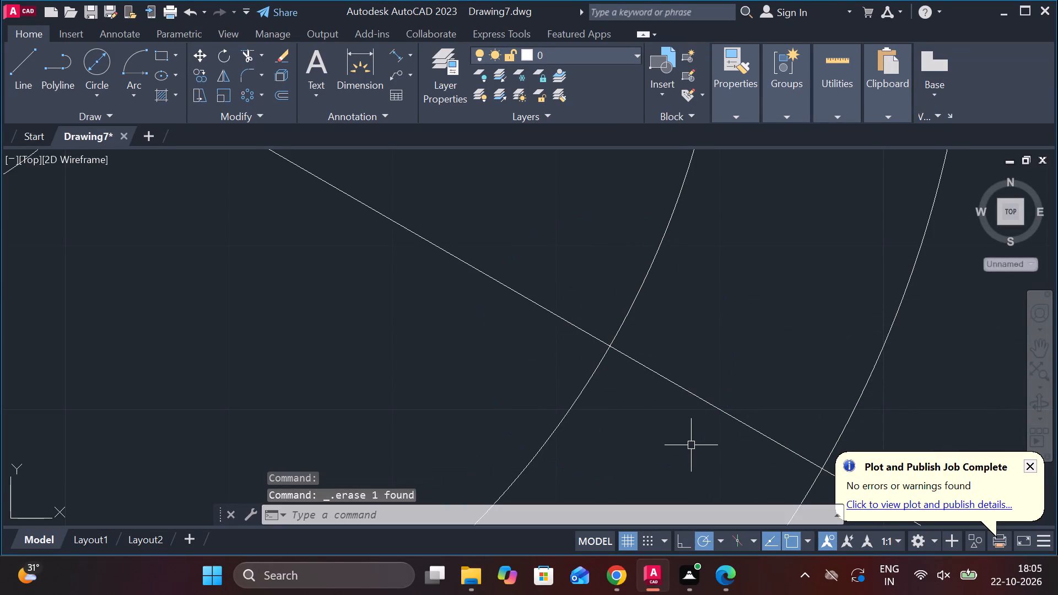
pyautogui.click(94, 58)
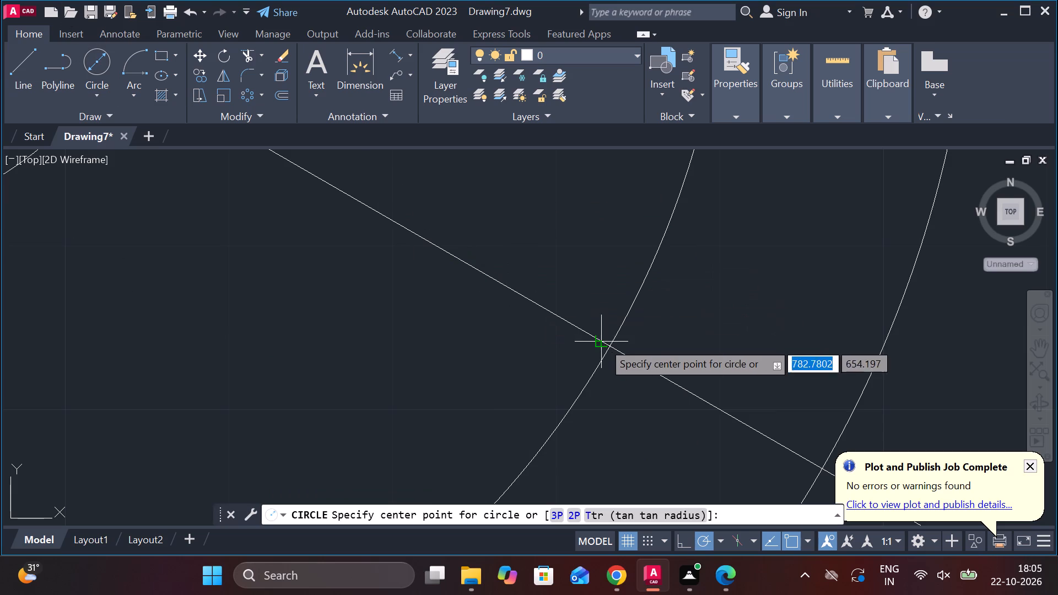
pyautogui.click(613, 344)
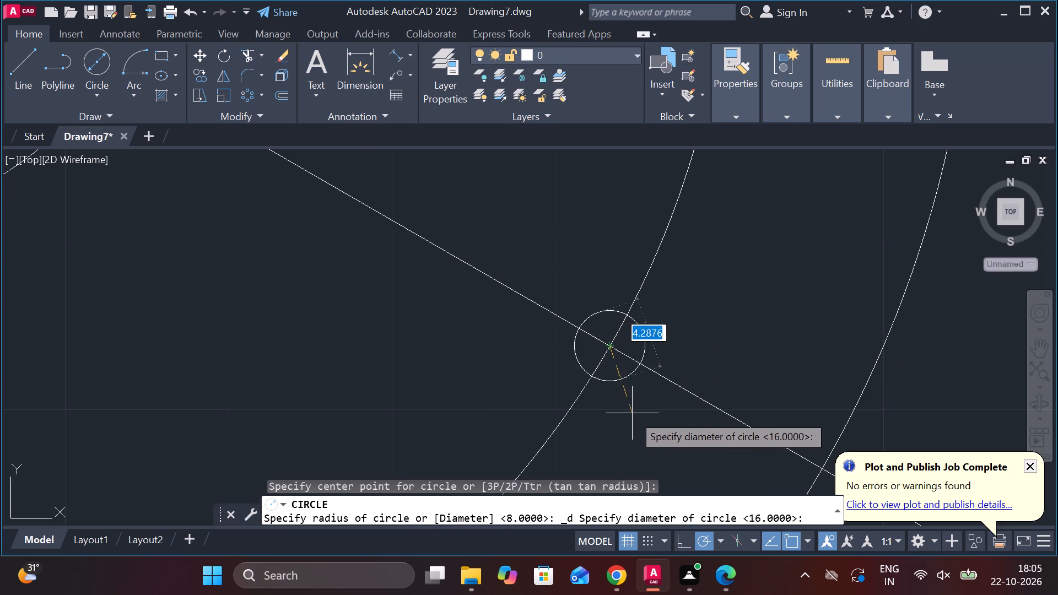
pyautogui.write('16')
pyautogui.press('Return')
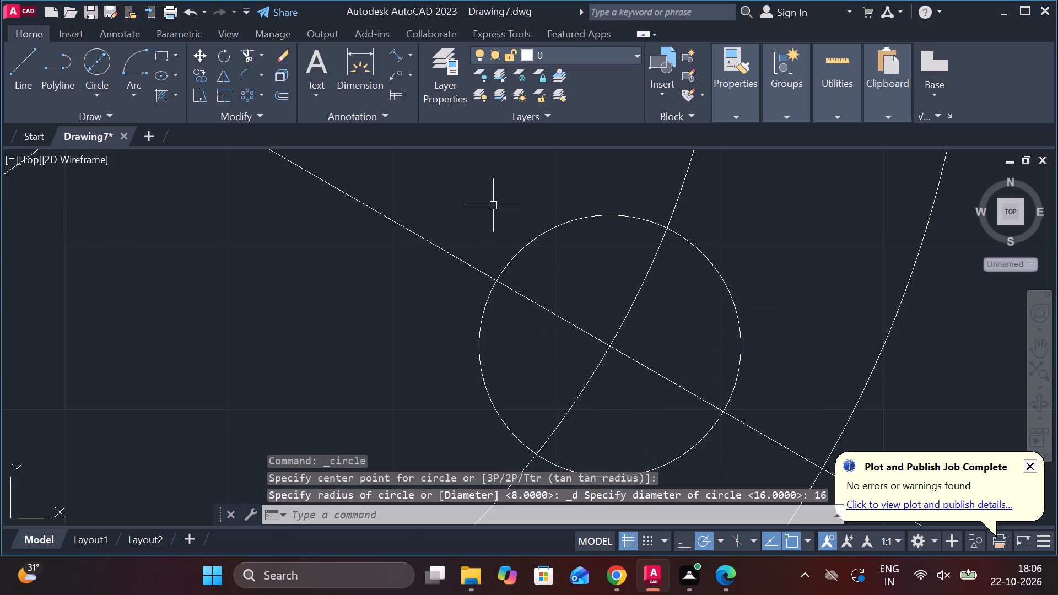
# Measure twice across the redrawn right bolt hole between its crossings with the 110-diameter arc, using temporary aligned dimensions.
pyautogui.click(400, 58)
pyautogui.click(541, 457)
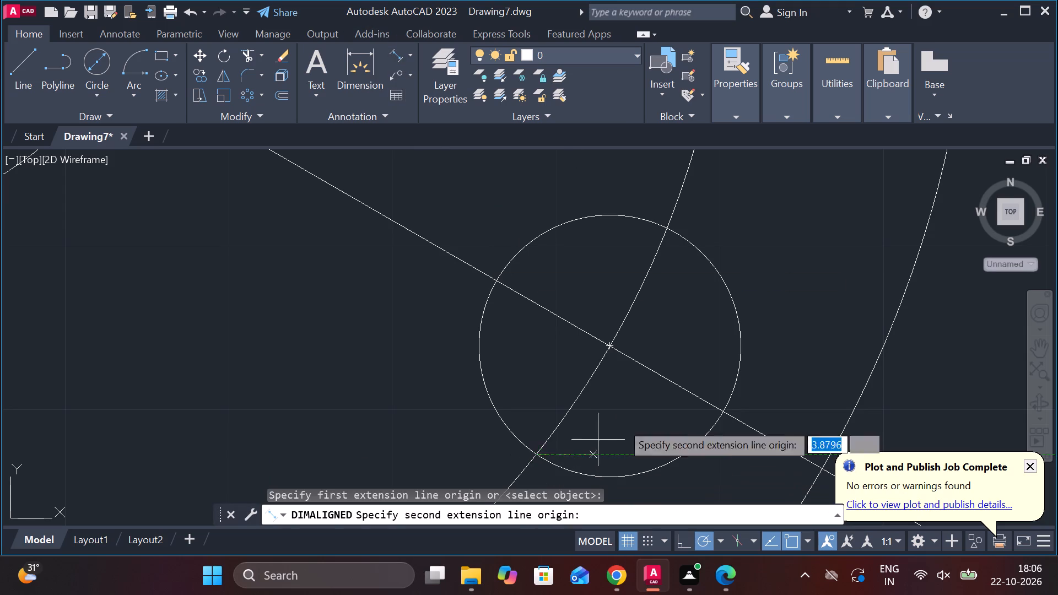
pyautogui.click(669, 233)
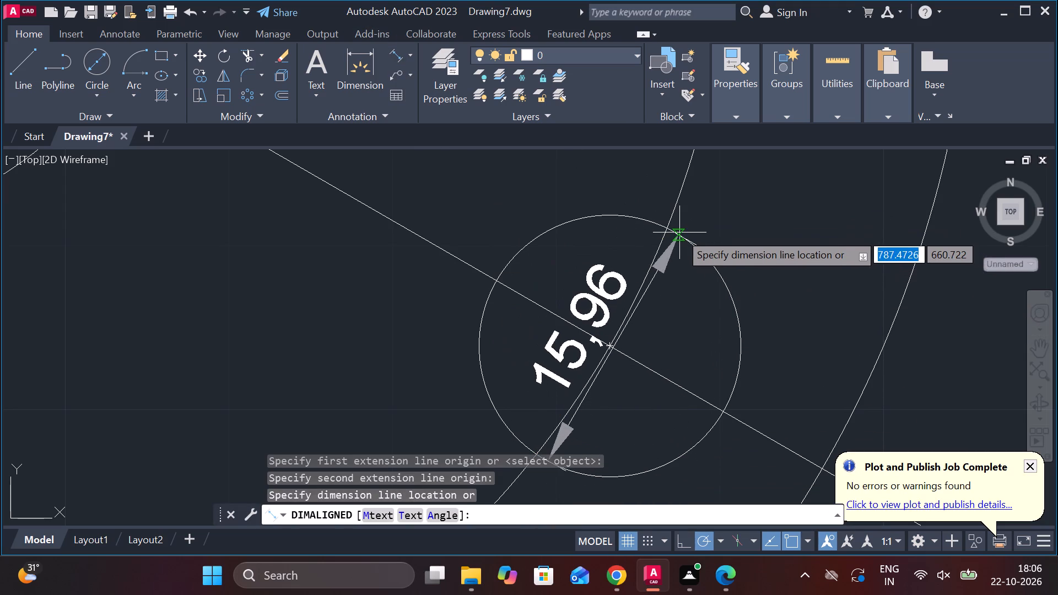
pyautogui.press('Escape')
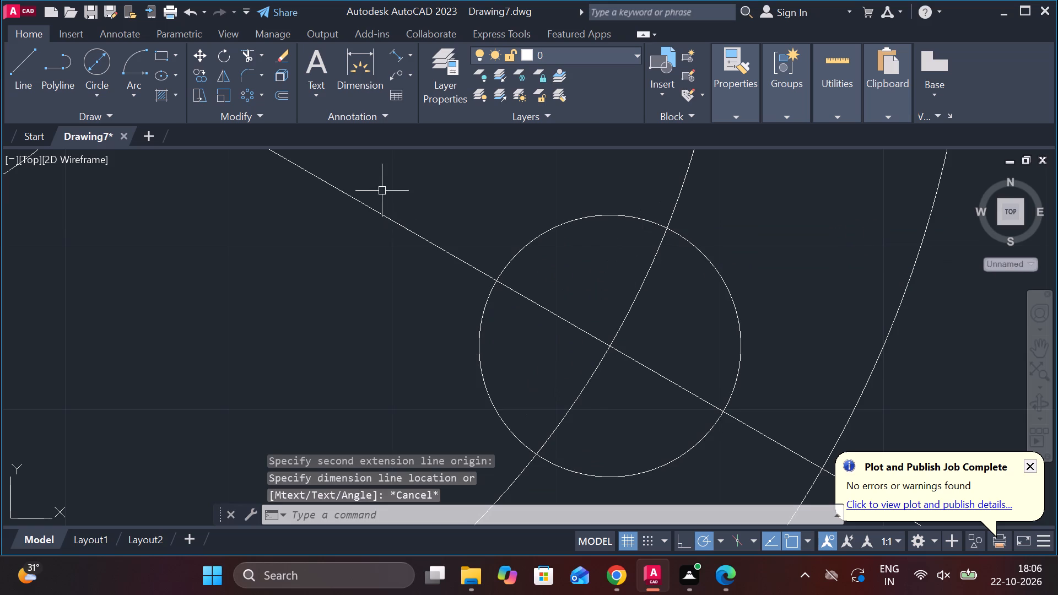
pyautogui.click(401, 56)
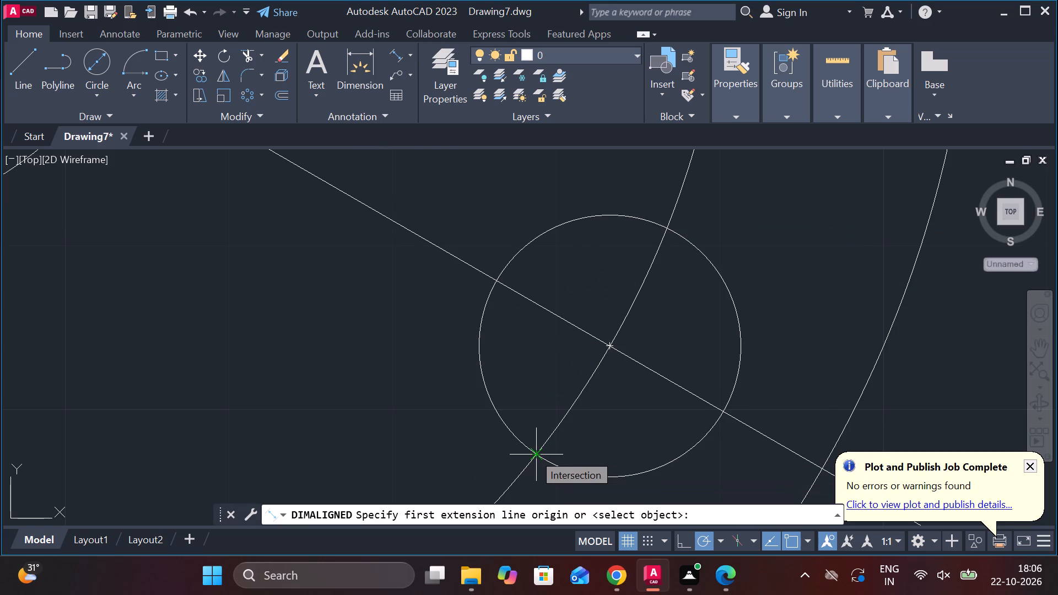
pyautogui.scroll(3, 533, 453)
pyautogui.click(540, 462)
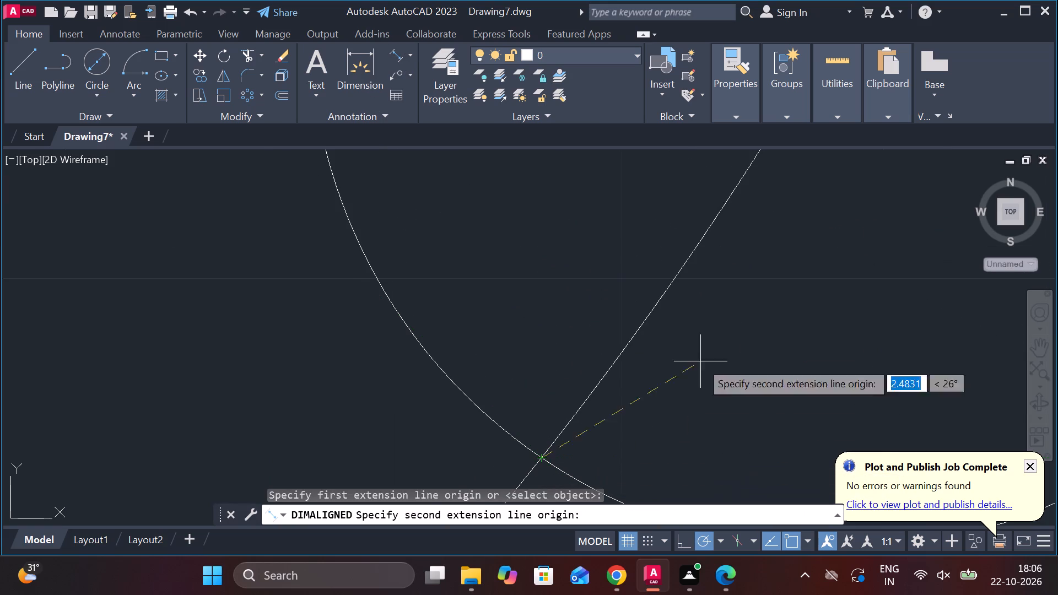
pyautogui.scroll(-3, 715, 323)
pyautogui.scroll(-3, 863, 170)
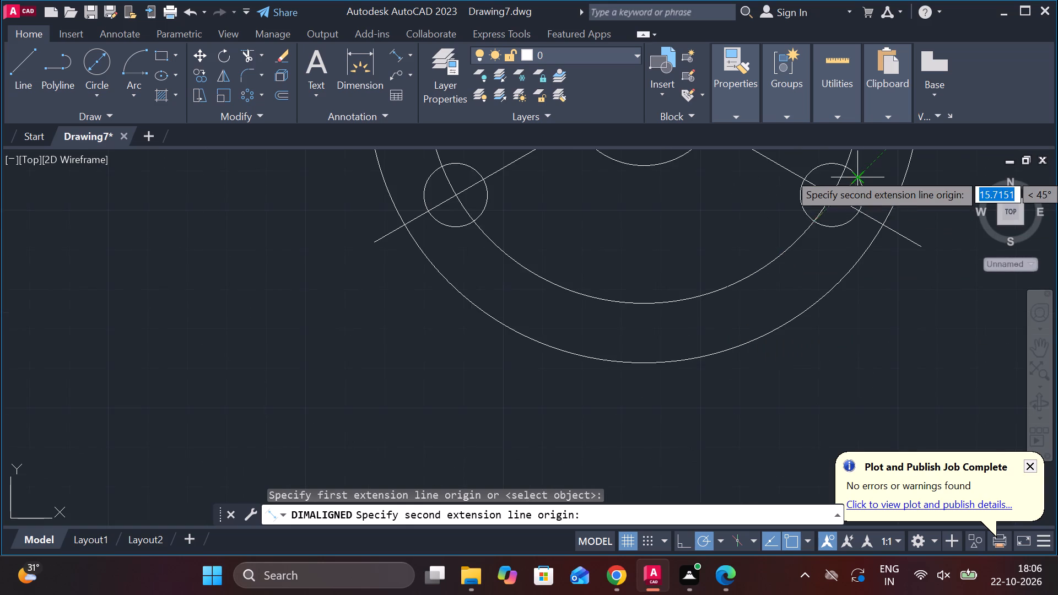
pyautogui.scroll(4, 862, 172)
pyautogui.scroll(-2, 843, 174)
pyautogui.scroll(2, 817, 156)
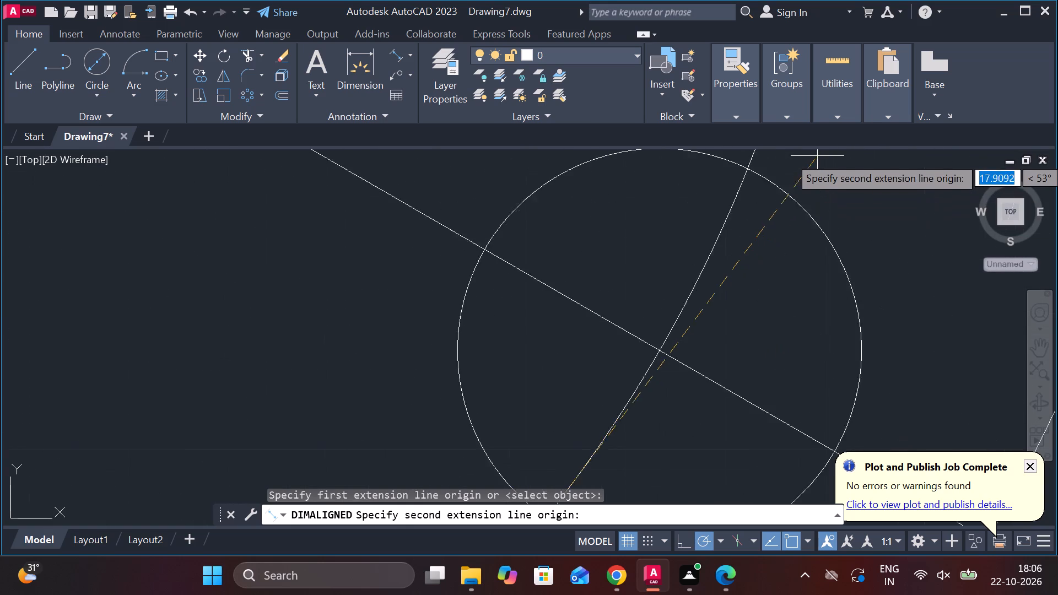
pyautogui.scroll(1, 817, 156)
pyautogui.scroll(3, 754, 176)
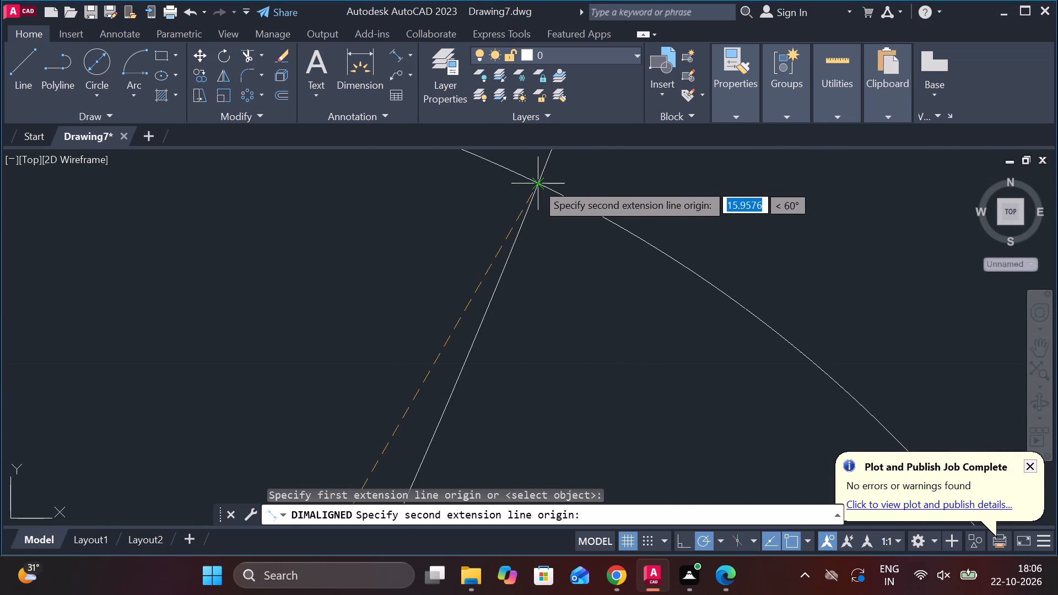
pyautogui.click(536, 181)
pyautogui.scroll(-5, 869, 339)
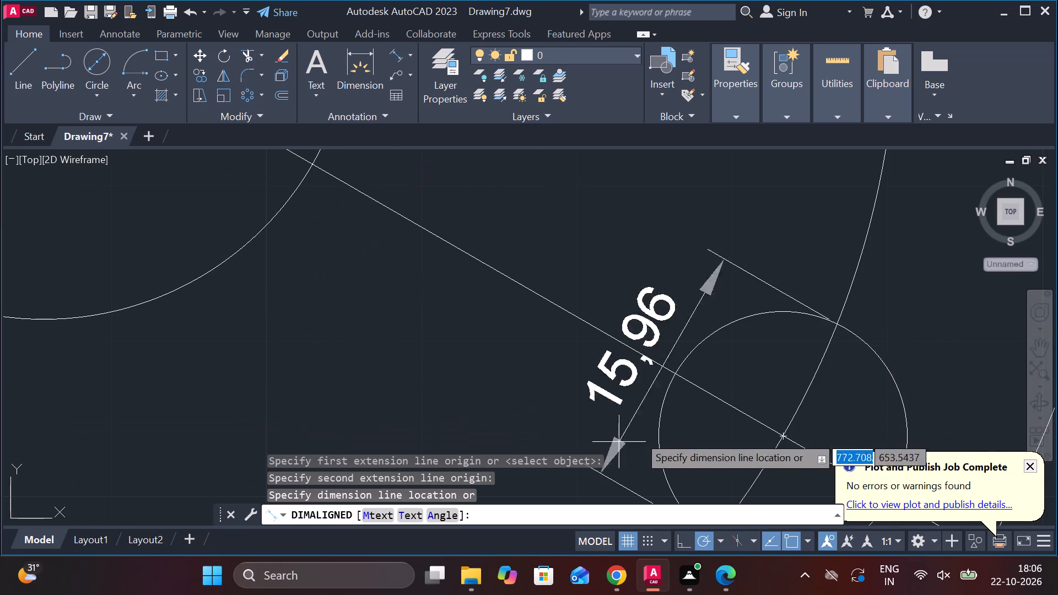
pyautogui.press('Escape')
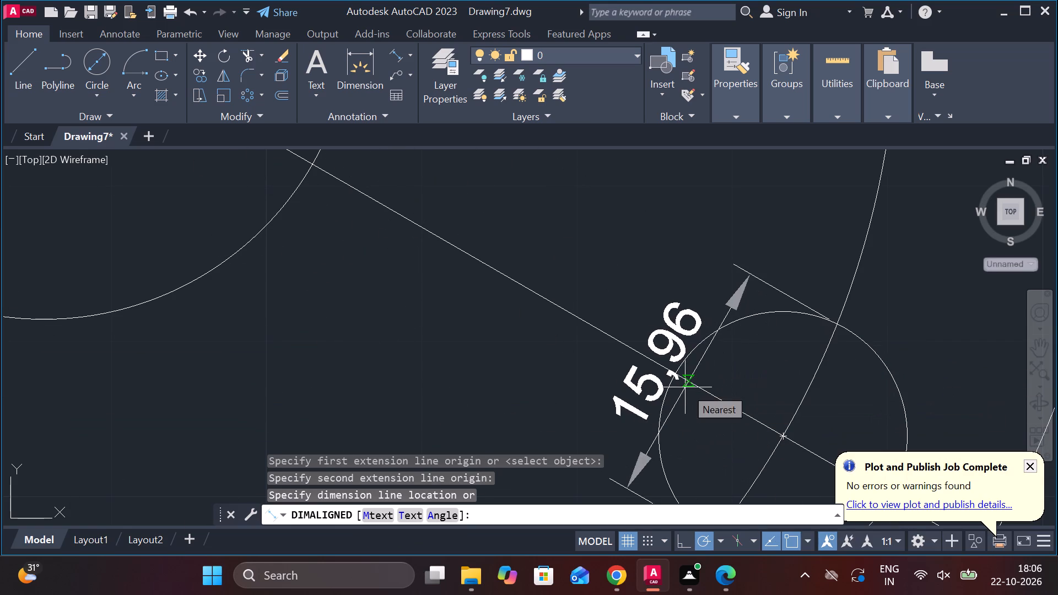
pyautogui.press('`')
pyautogui.press('Escape')
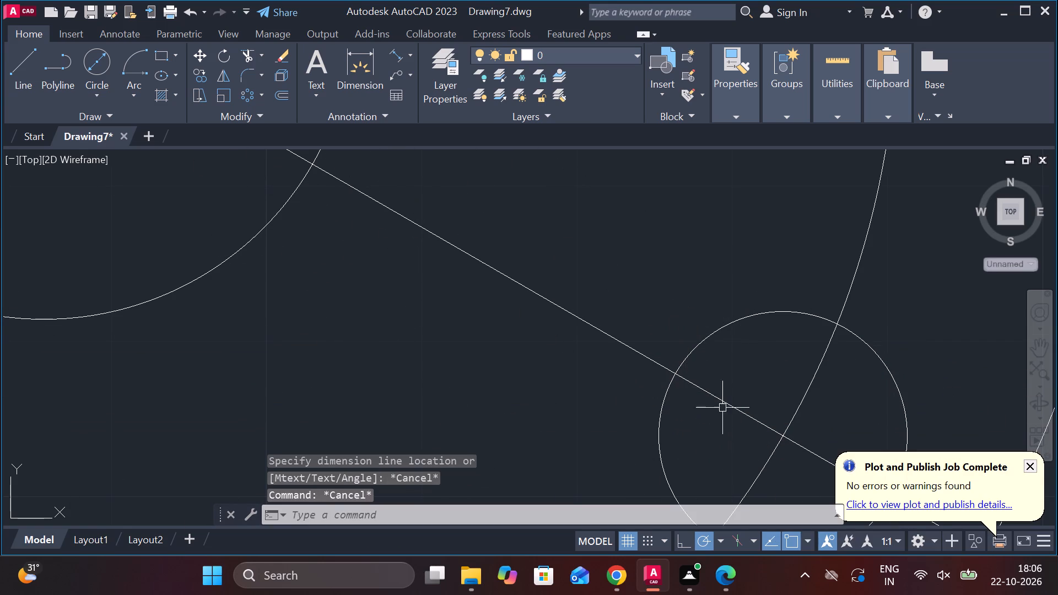
# Add an aligned dimension for the right bolt hole's diameter along the angled centre line, placed outside the hole on its upper side.
pyautogui.click(399, 57)
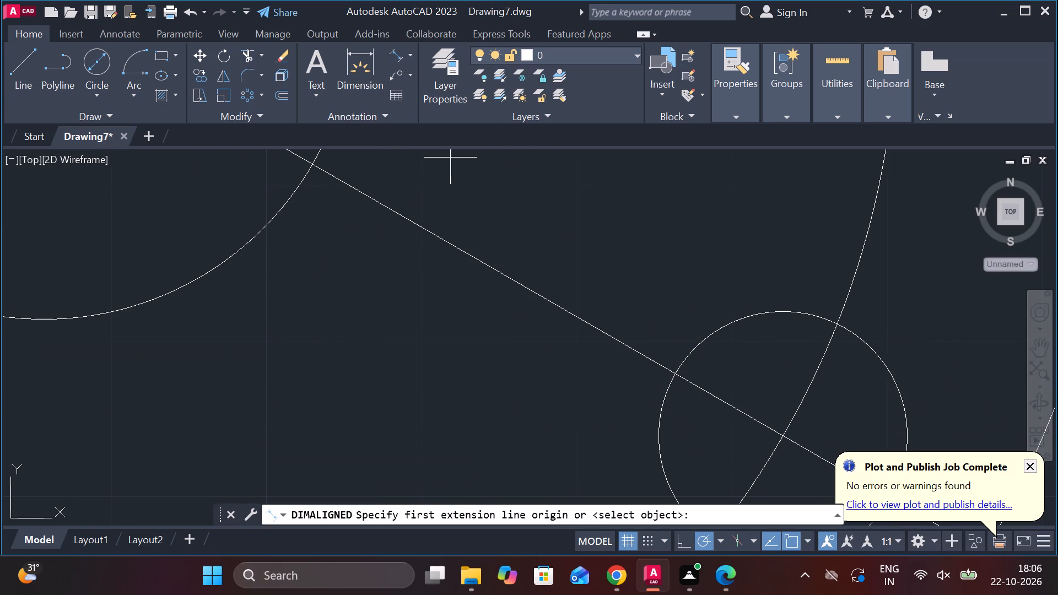
pyautogui.scroll(-2, 781, 456)
pyautogui.scroll(4, 775, 495)
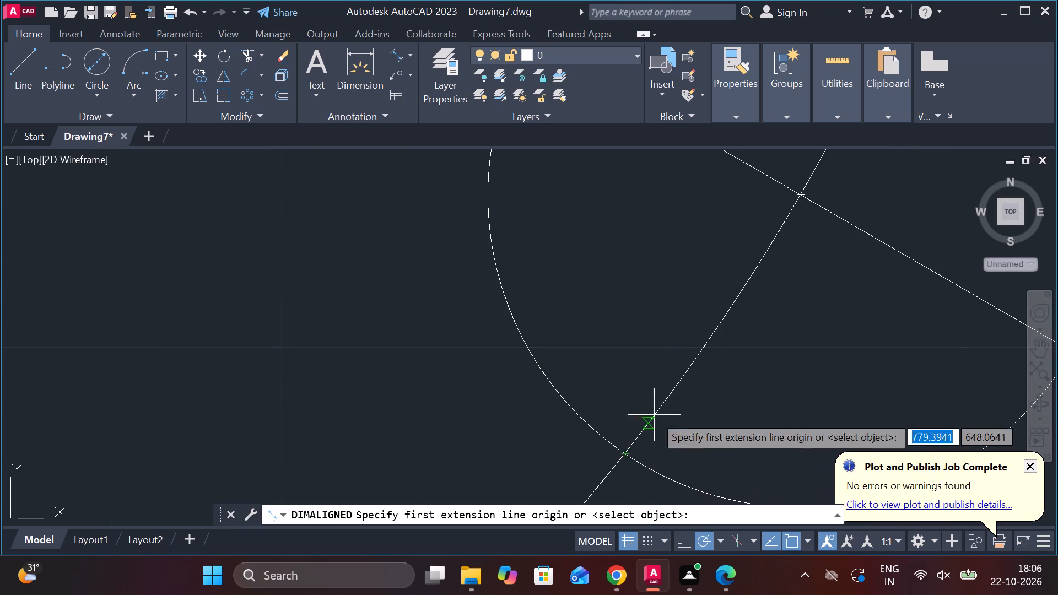
pyautogui.scroll(-3, 656, 403)
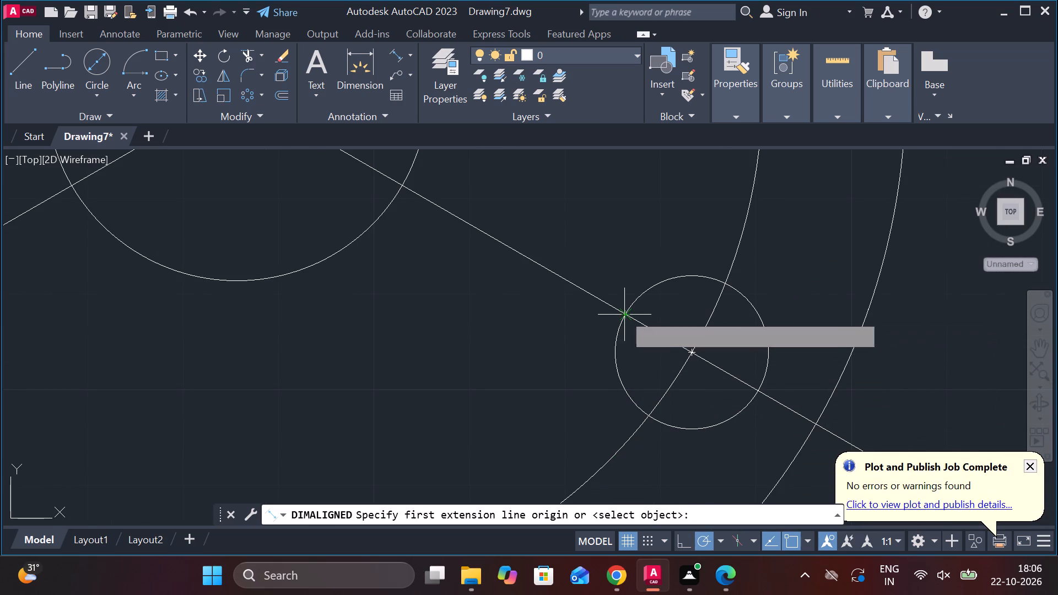
pyautogui.click(623, 313)
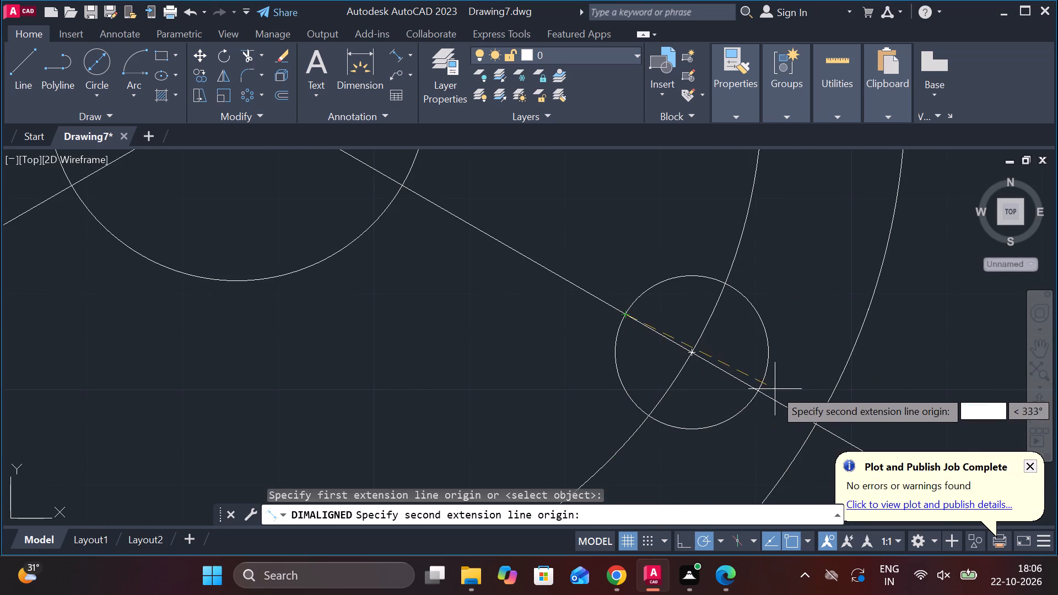
pyautogui.click(763, 394)
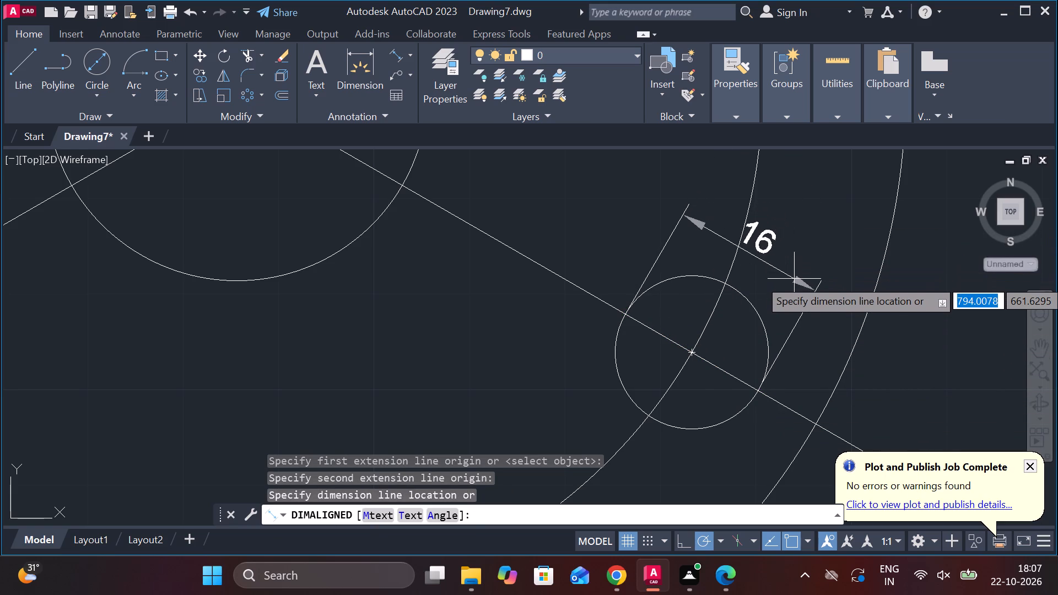
pyautogui.click(811, 259)
# Measure vertically from the bottom flange's centre point to the lowest point of the bore's semicircle, using a temporary linear dimension.
pyautogui.scroll(-3, 647, 360)
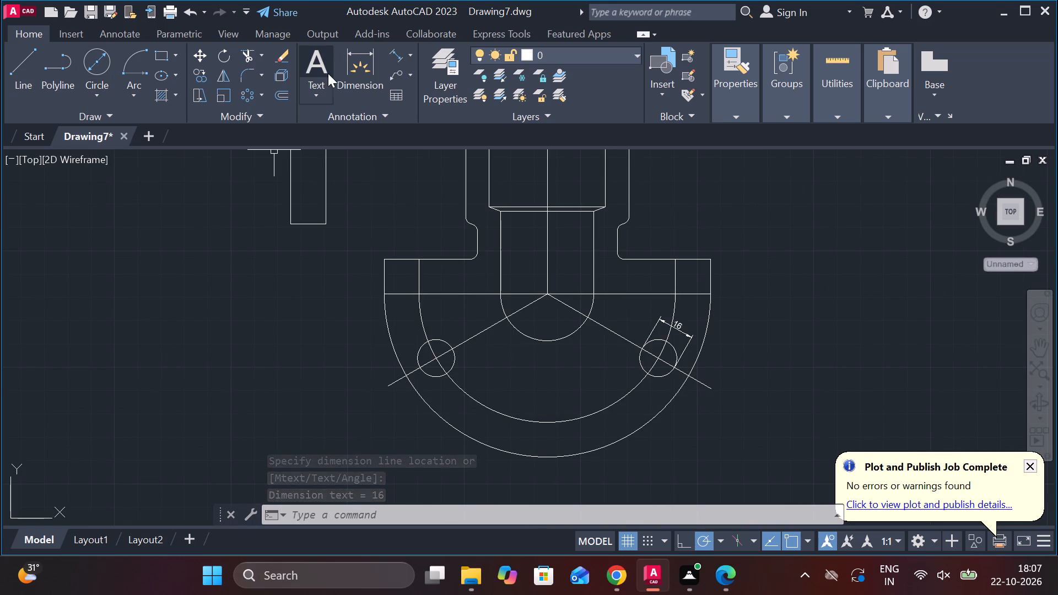
pyautogui.click(412, 57)
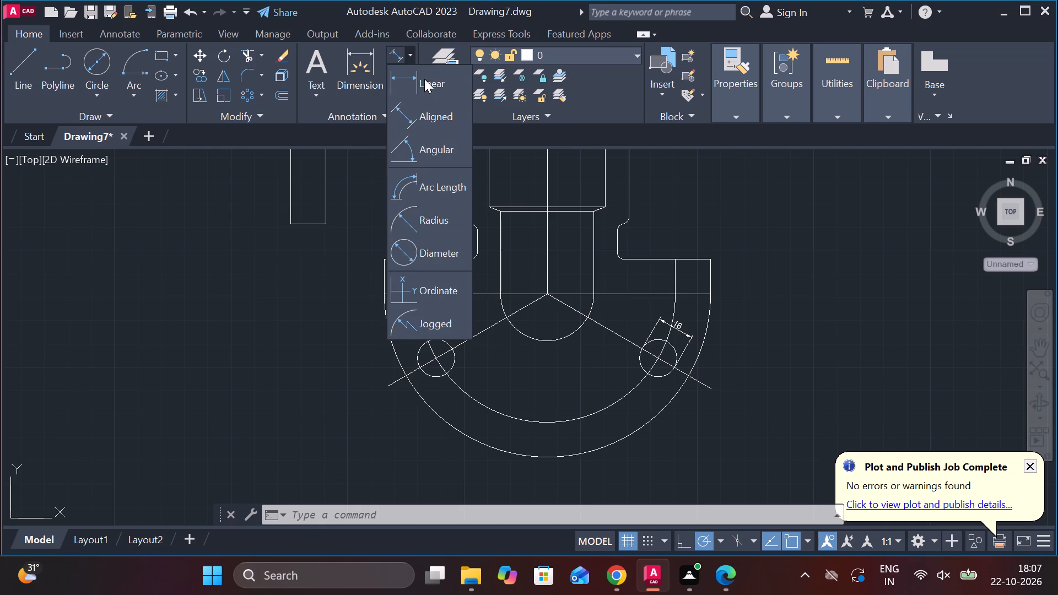
pyautogui.click(424, 79)
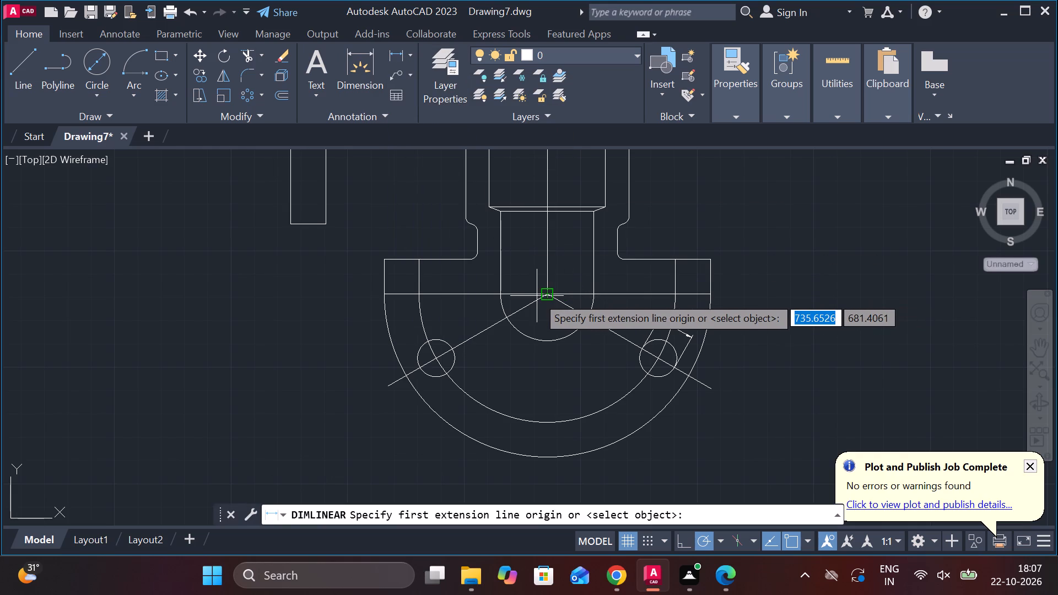
pyautogui.click(546, 295)
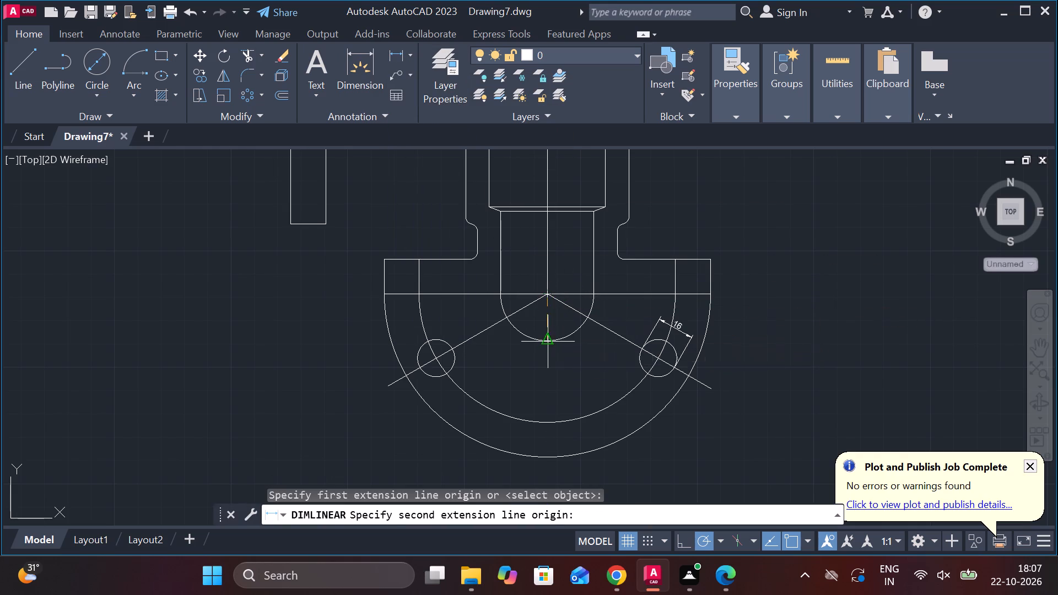
pyautogui.click(548, 342)
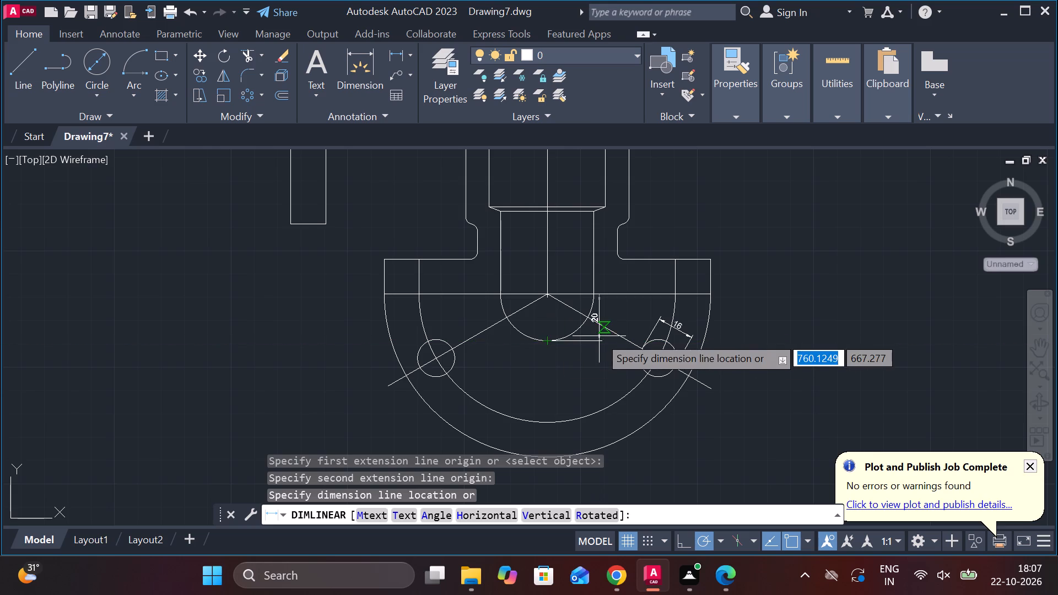
pyautogui.scroll(2, 577, 337)
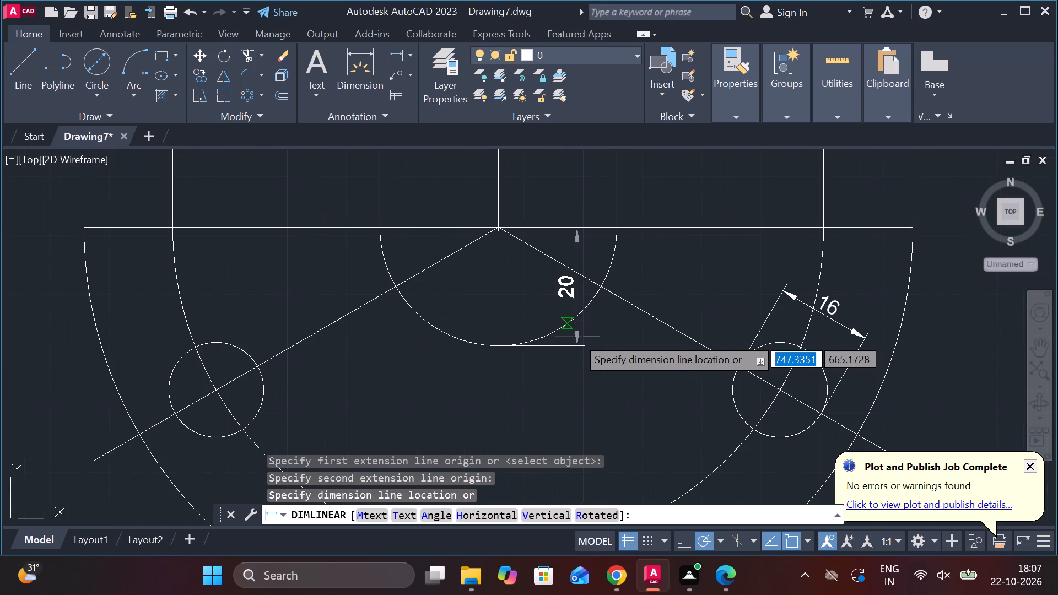
pyautogui.scroll(-2, 577, 337)
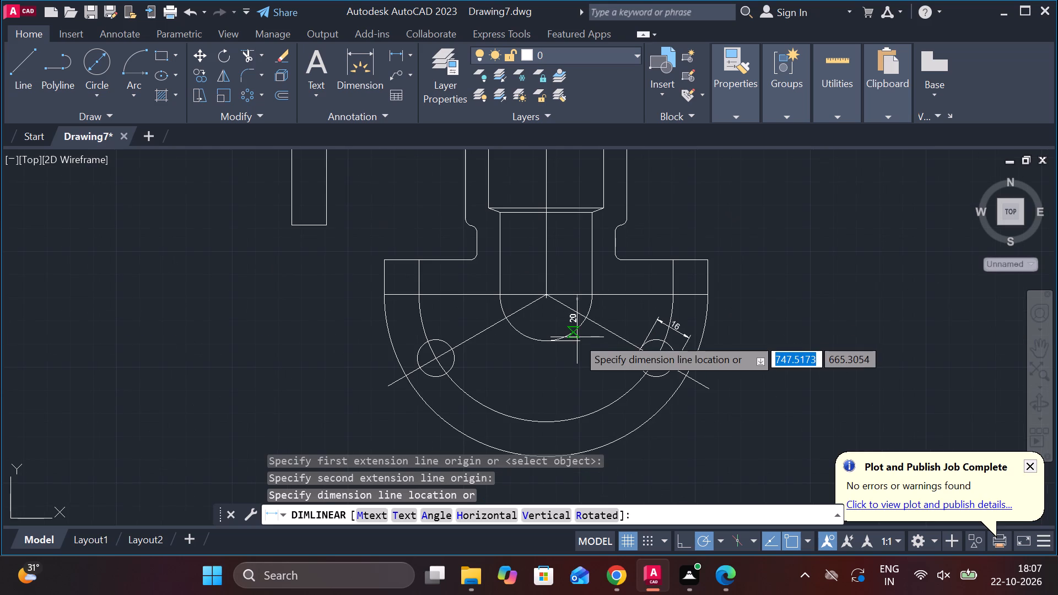
pyautogui.press('Escape')
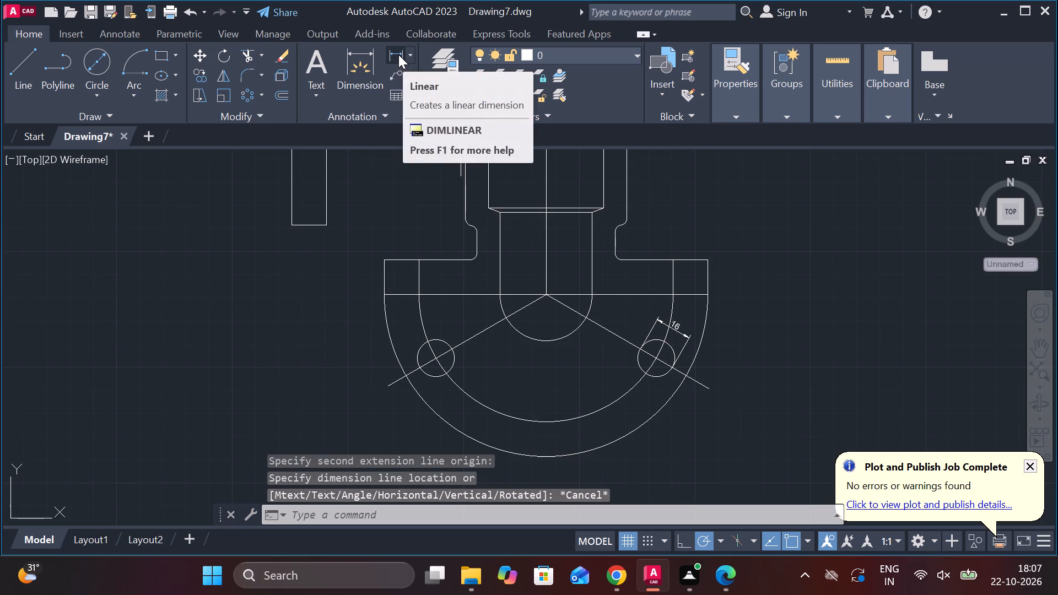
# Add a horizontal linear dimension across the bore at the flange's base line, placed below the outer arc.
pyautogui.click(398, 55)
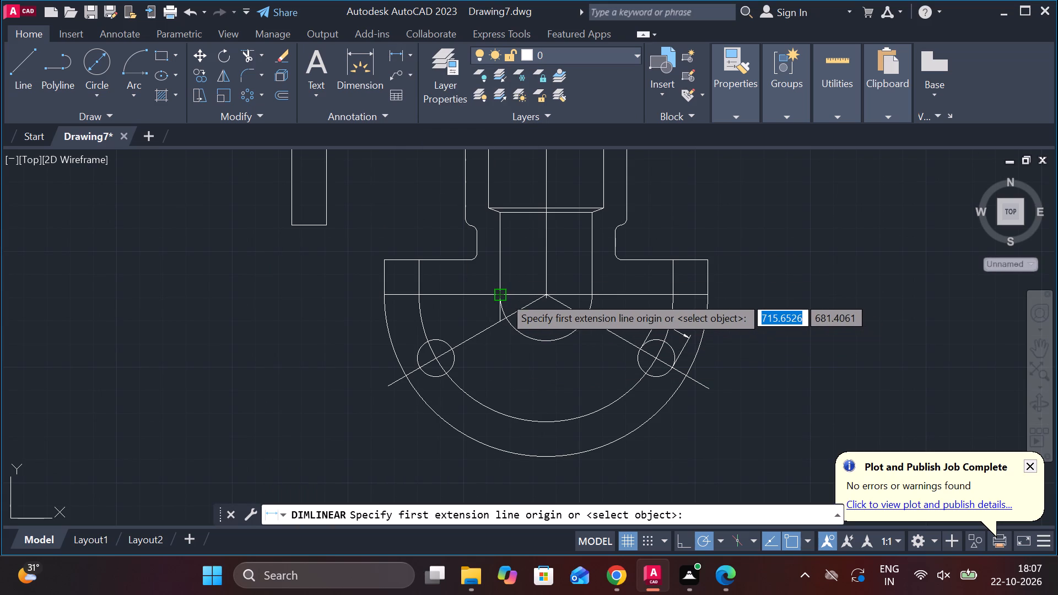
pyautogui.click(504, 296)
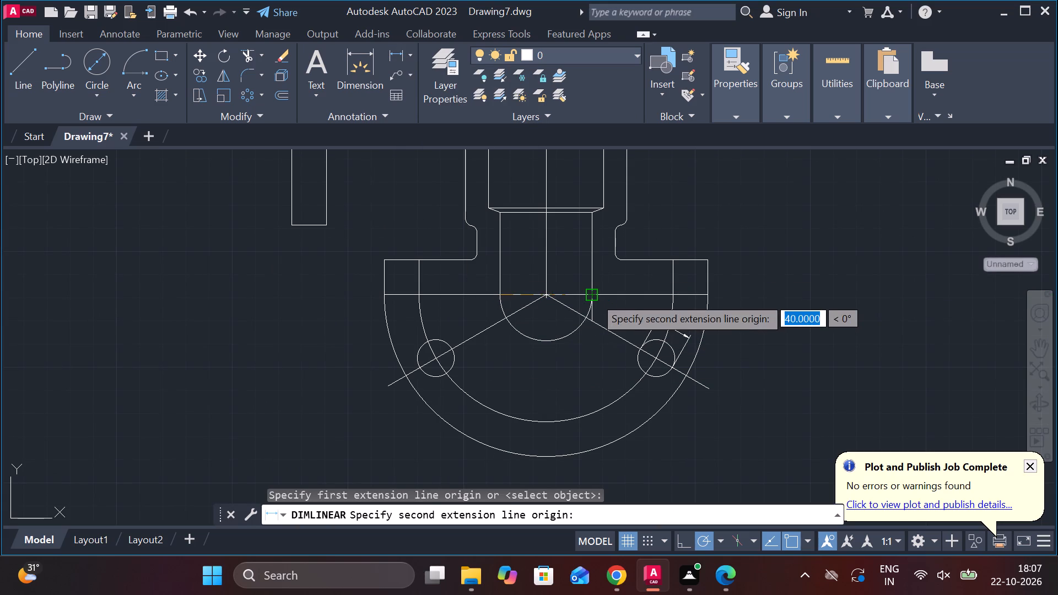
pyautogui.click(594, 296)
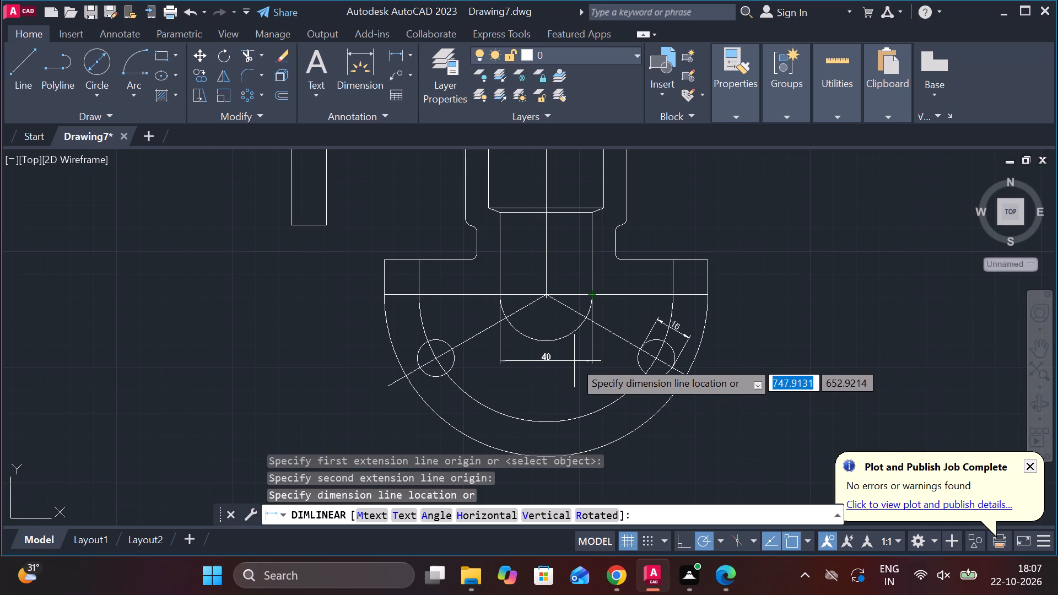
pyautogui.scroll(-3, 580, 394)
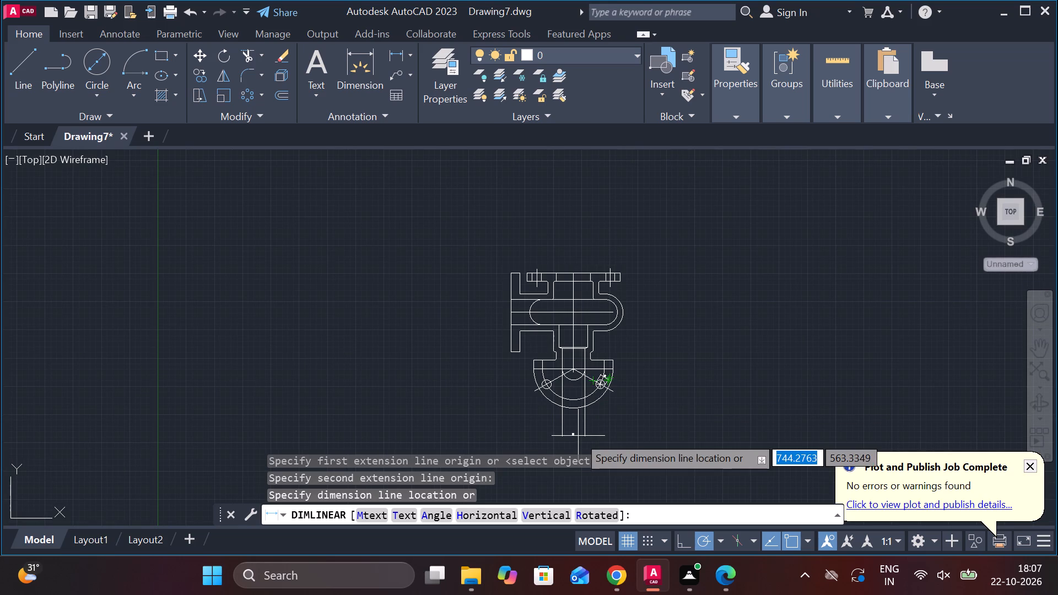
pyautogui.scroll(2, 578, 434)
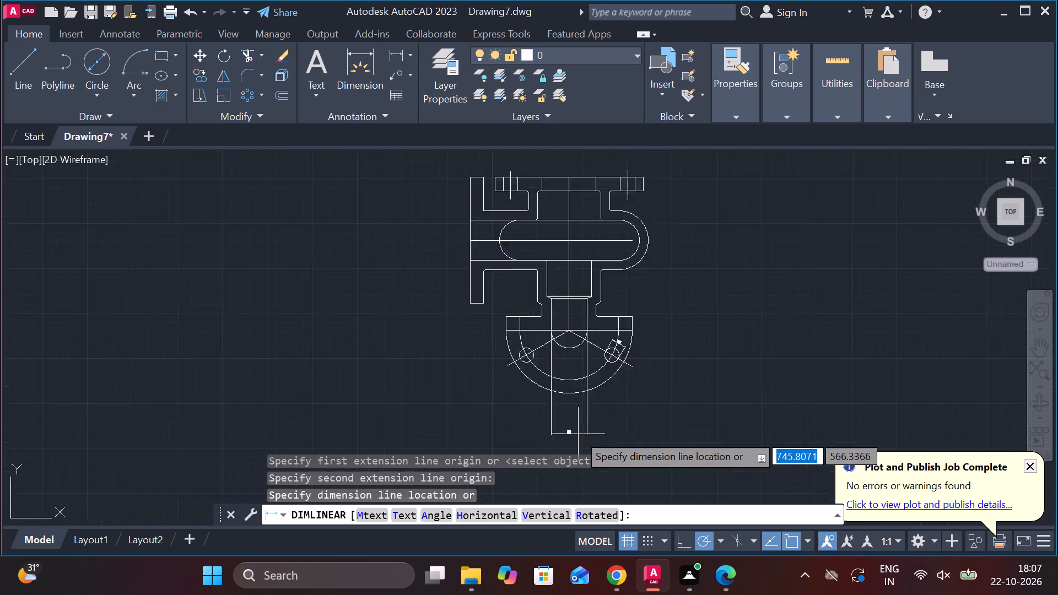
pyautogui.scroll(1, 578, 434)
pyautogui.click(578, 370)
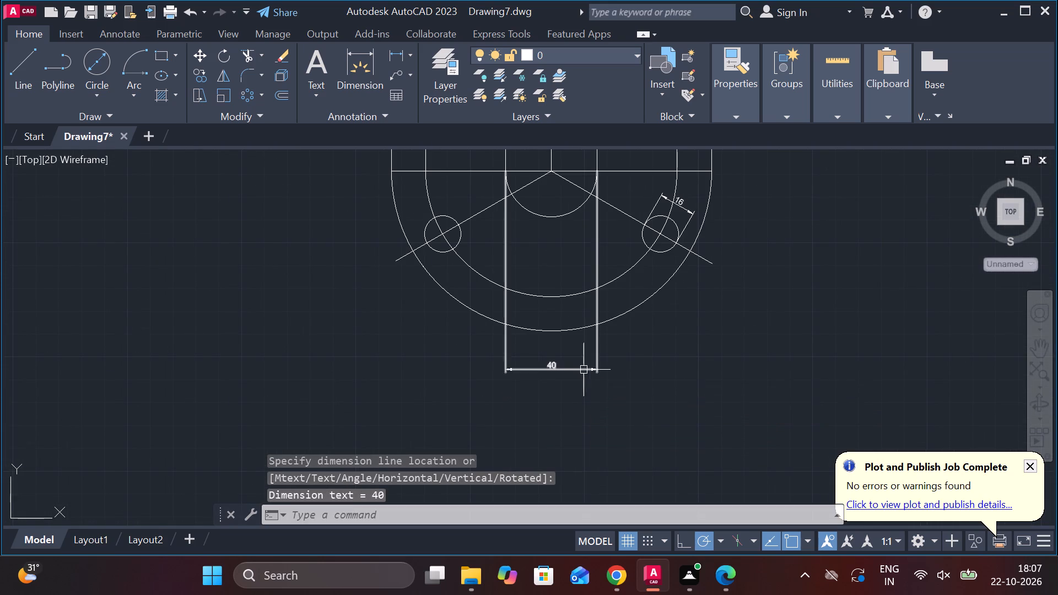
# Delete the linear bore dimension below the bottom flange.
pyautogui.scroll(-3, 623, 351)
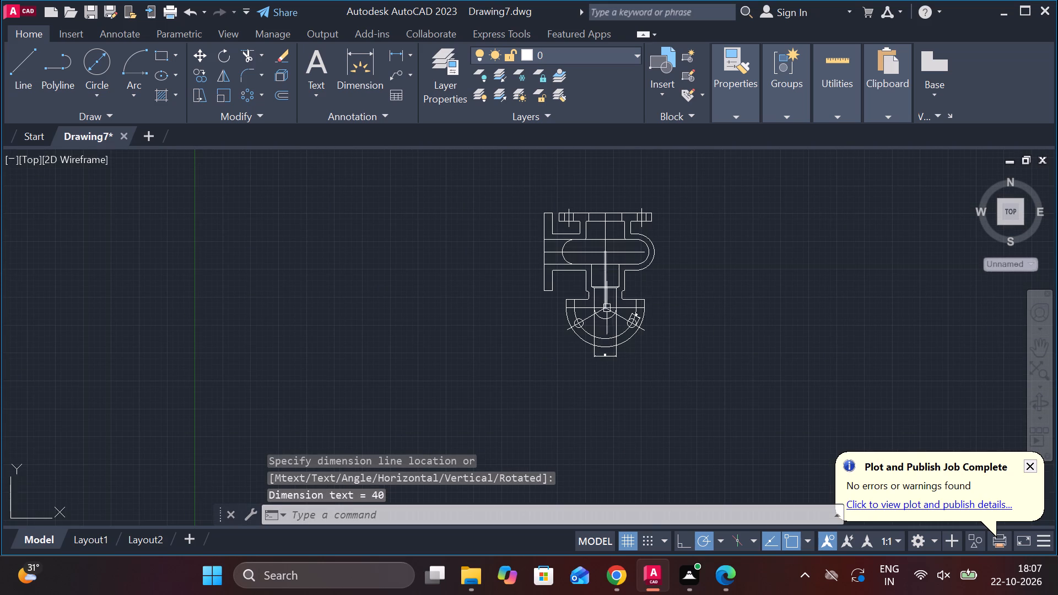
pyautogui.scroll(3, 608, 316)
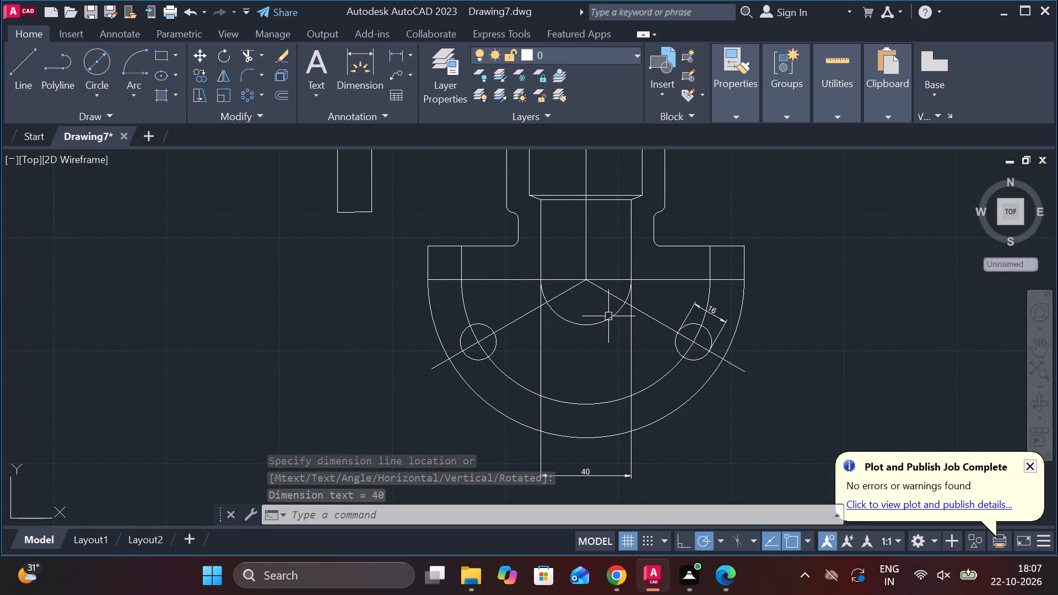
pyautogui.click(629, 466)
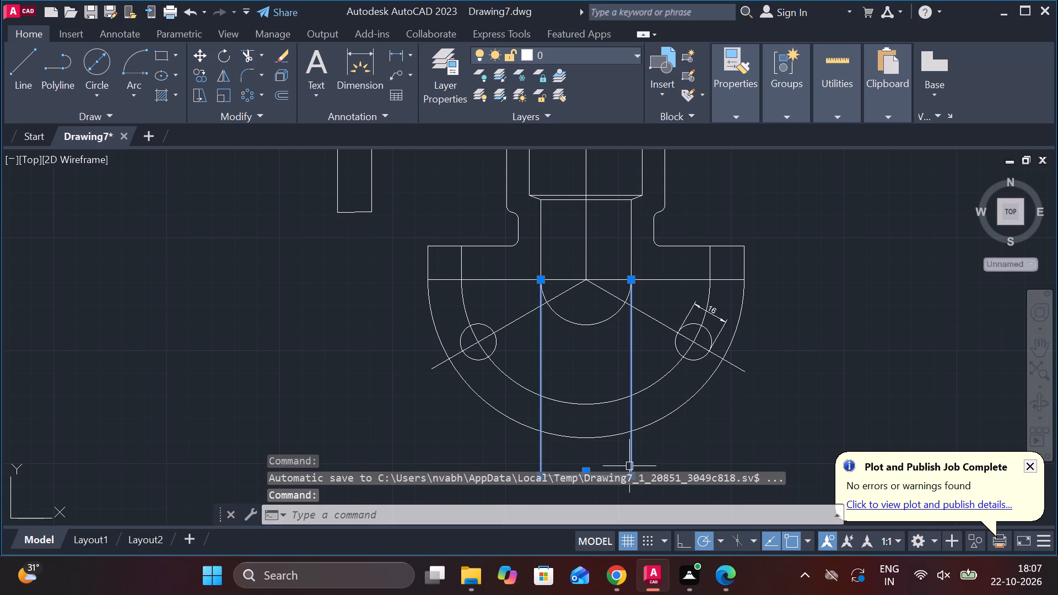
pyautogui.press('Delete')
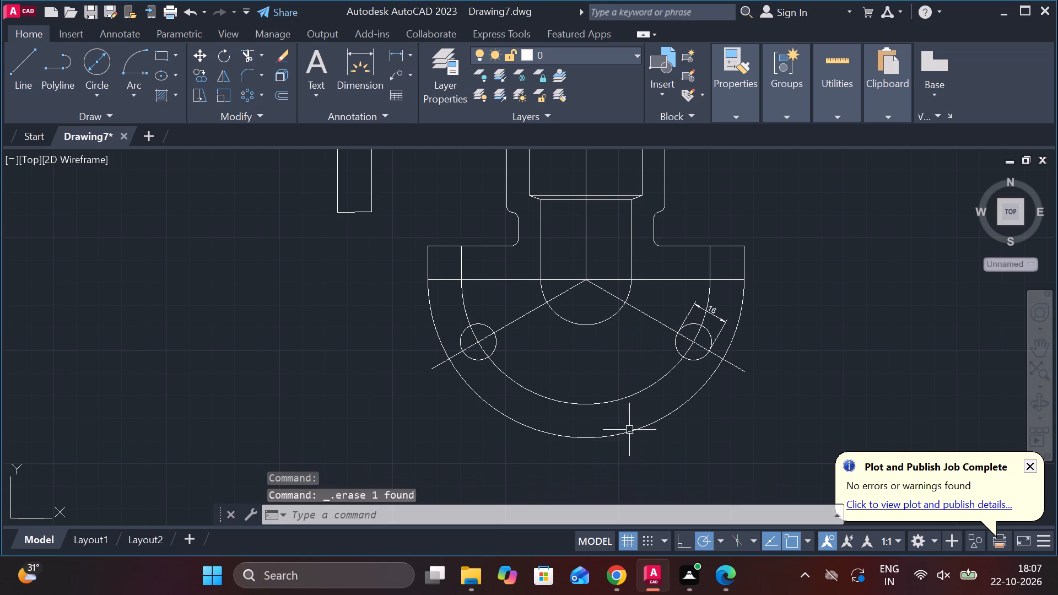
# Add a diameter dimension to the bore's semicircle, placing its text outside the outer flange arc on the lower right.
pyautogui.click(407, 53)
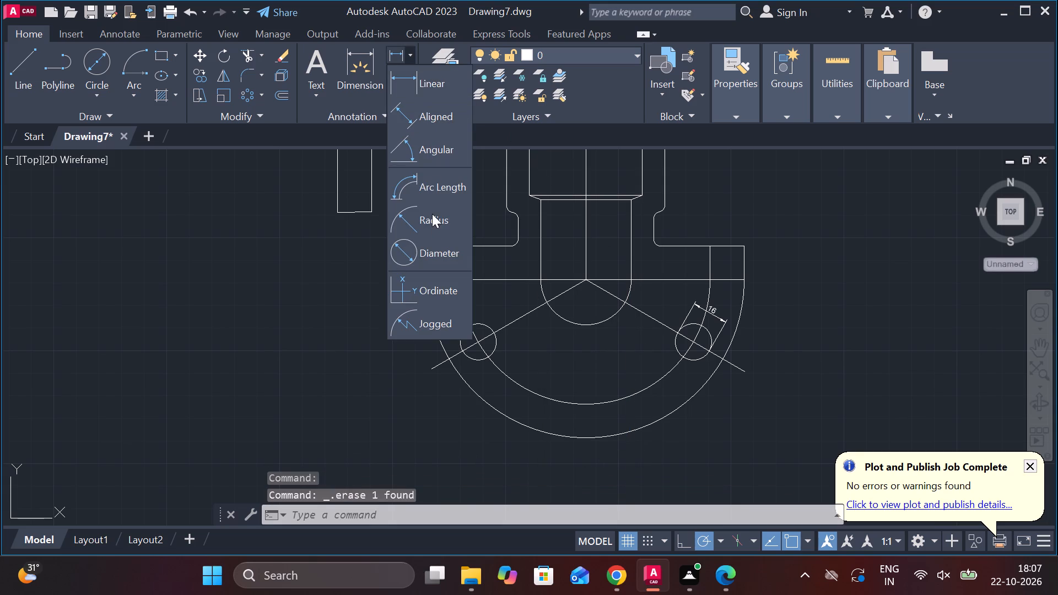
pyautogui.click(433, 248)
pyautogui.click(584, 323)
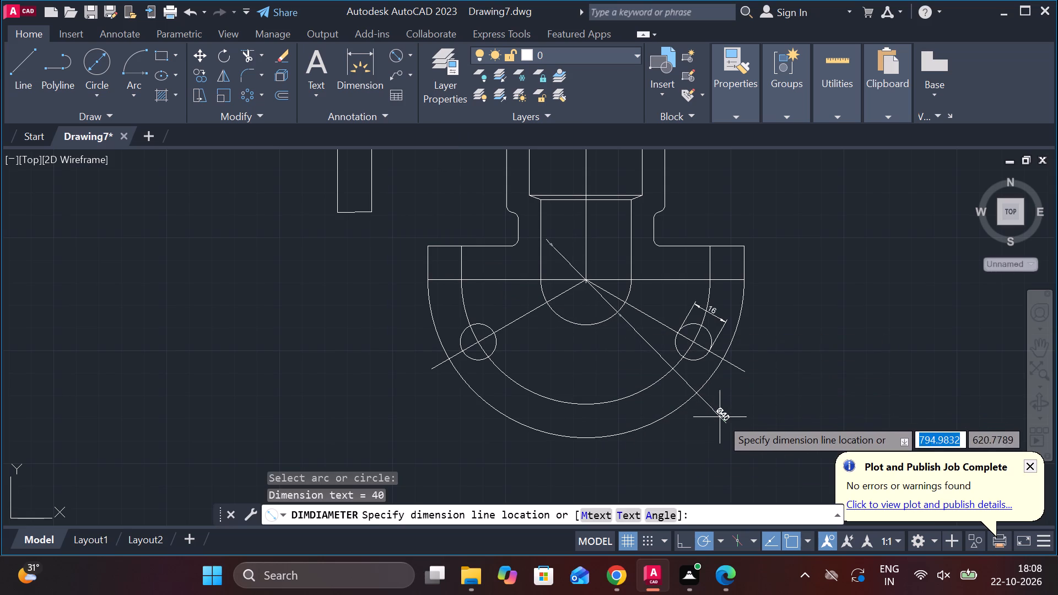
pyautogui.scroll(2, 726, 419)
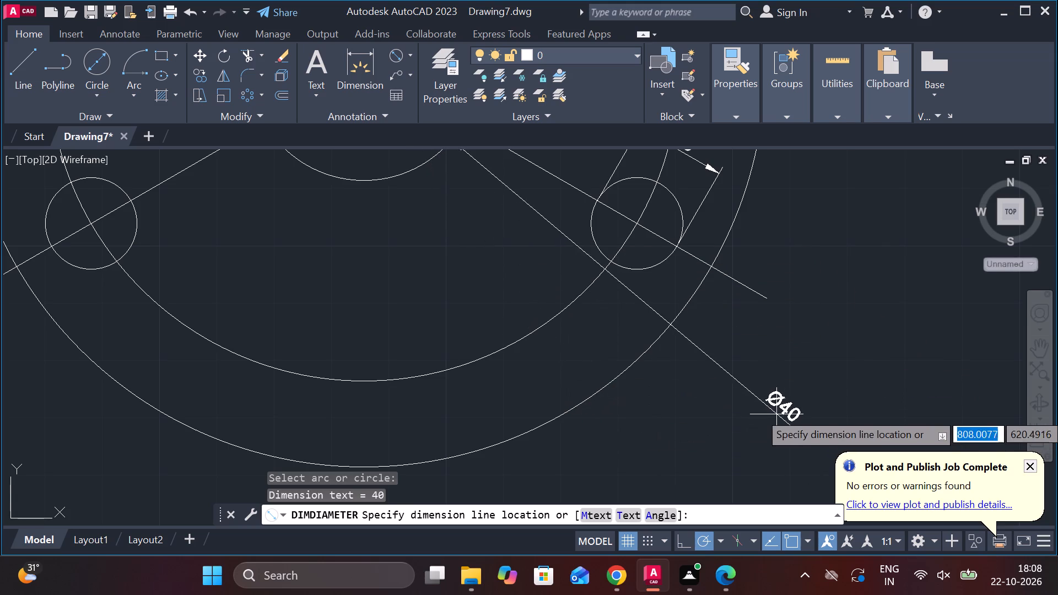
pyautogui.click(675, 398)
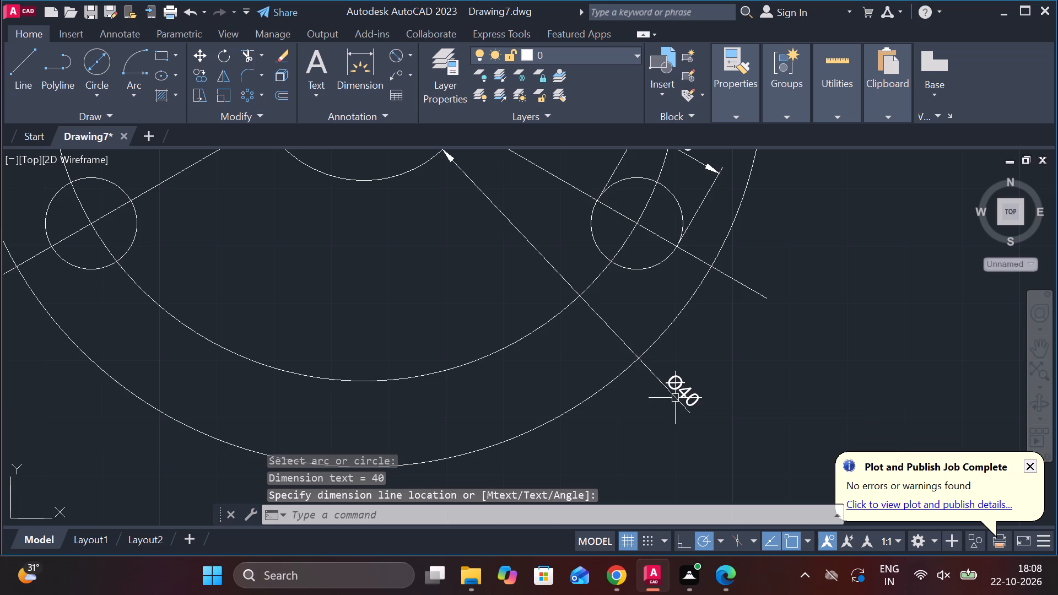
# Add a diameter dimension to the bottom flange's outer arc, placing its text inside the half view near the left bolt hole.
pyautogui.click(394, 55)
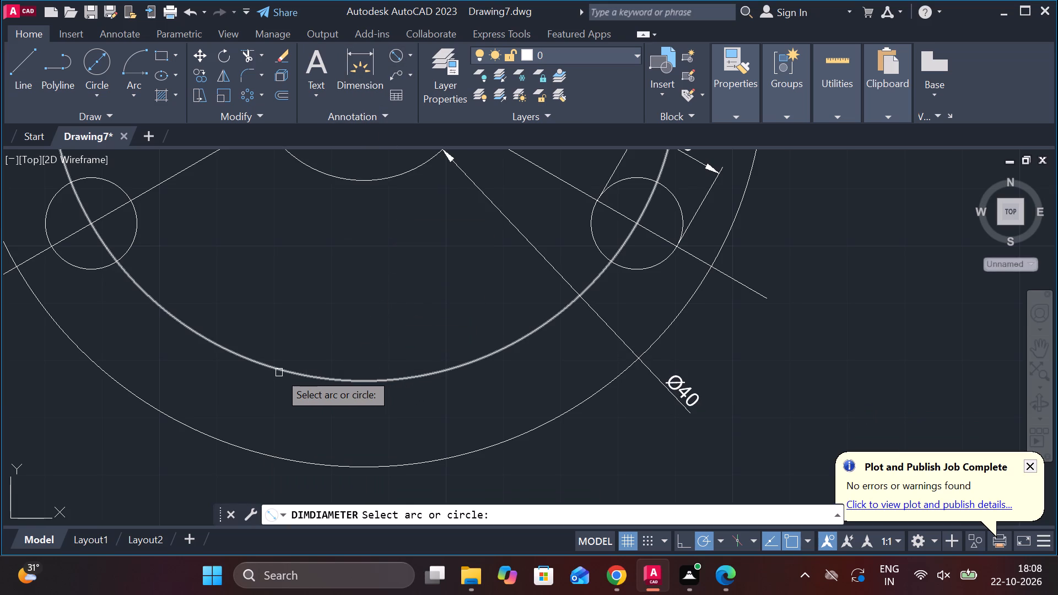
pyautogui.click(117, 380)
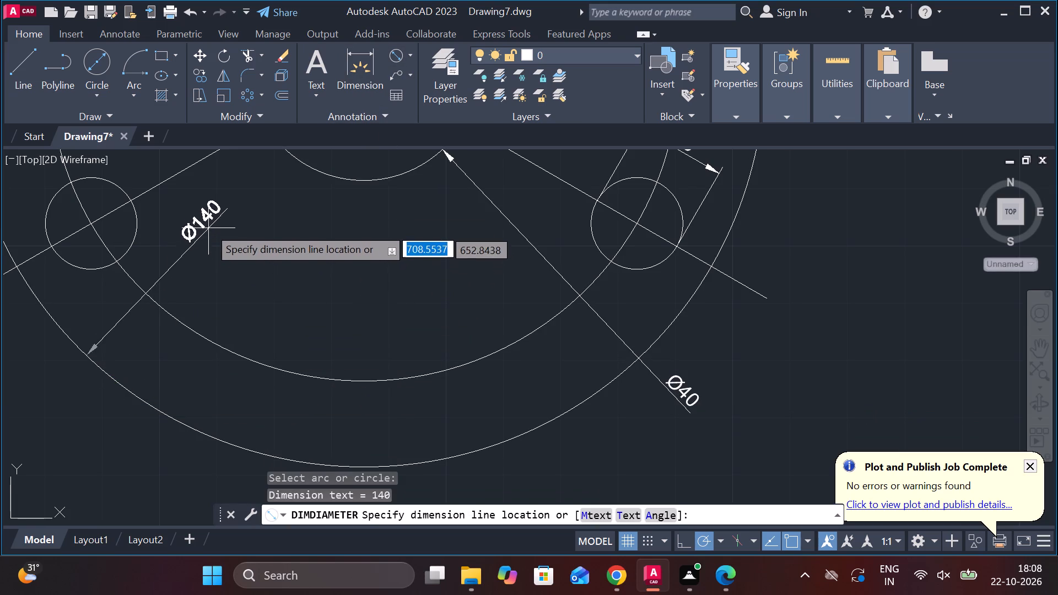
pyautogui.click(224, 251)
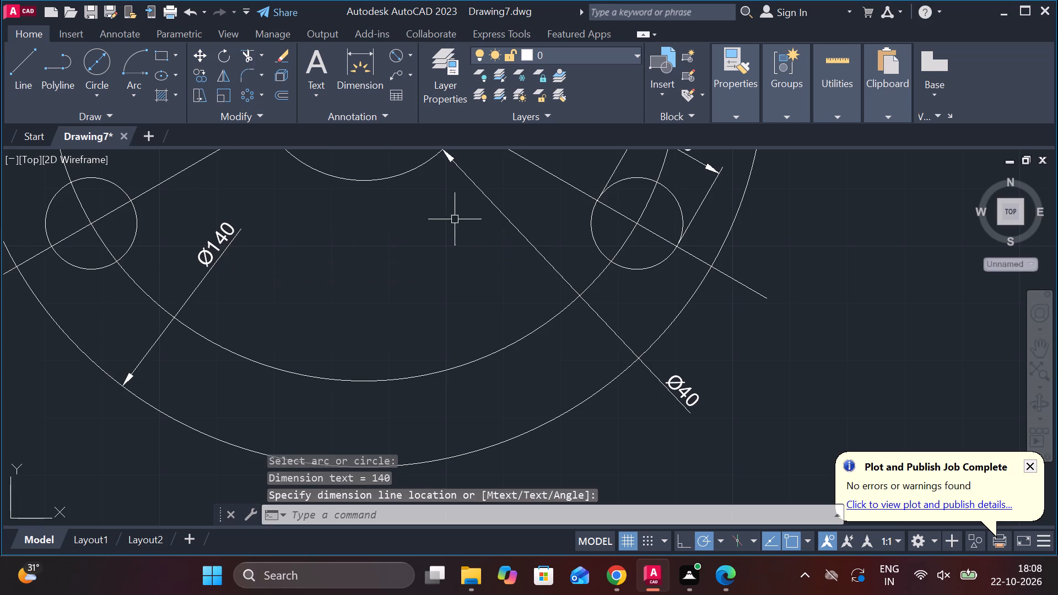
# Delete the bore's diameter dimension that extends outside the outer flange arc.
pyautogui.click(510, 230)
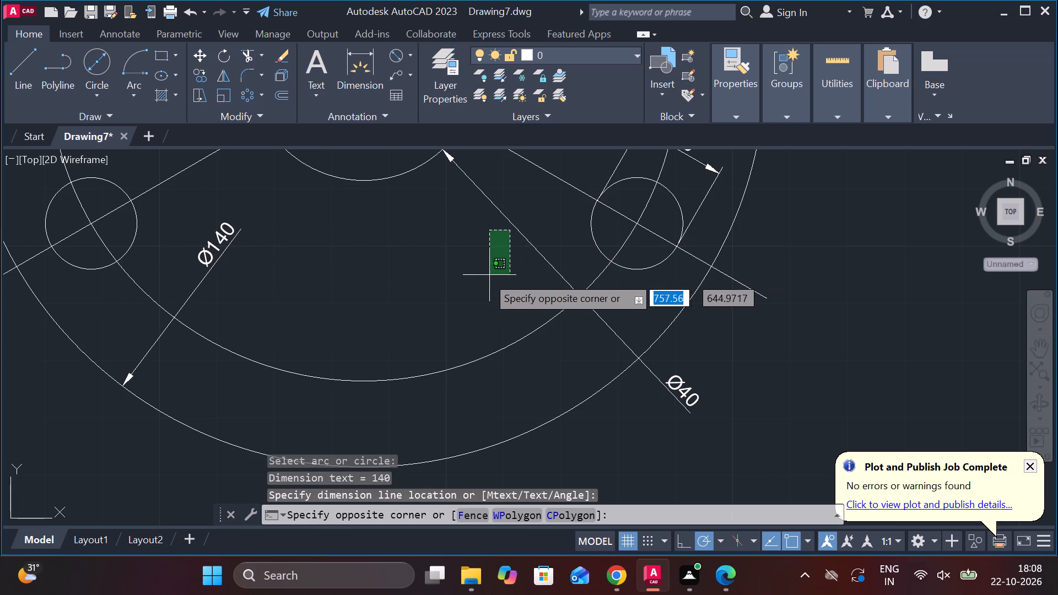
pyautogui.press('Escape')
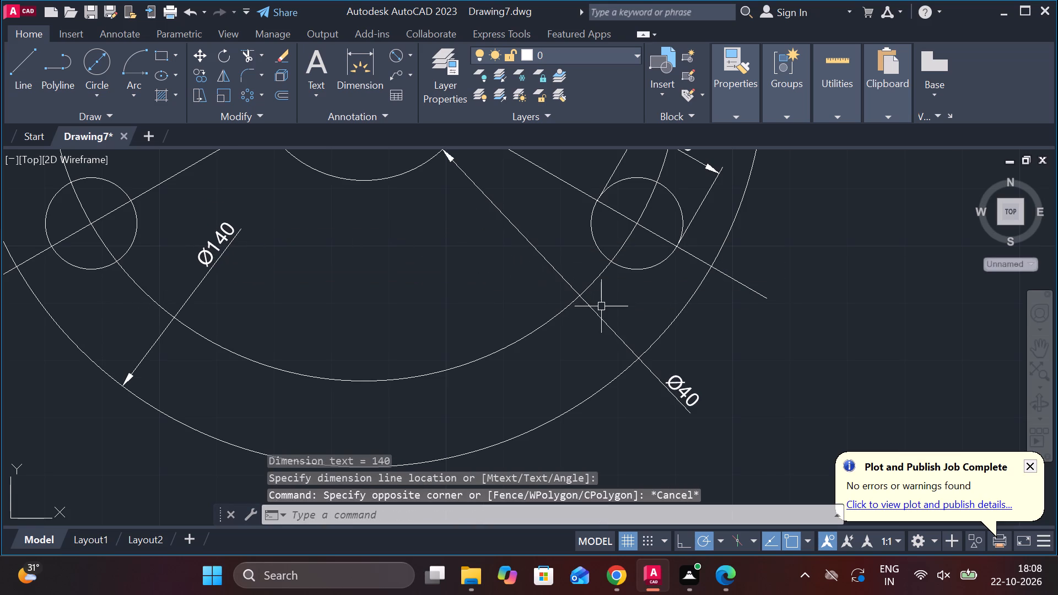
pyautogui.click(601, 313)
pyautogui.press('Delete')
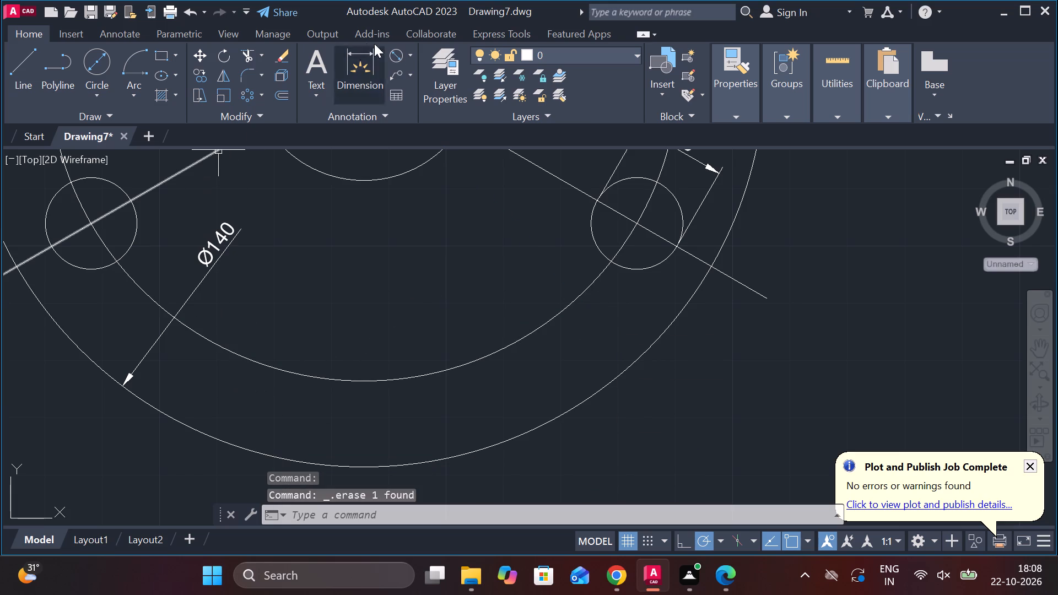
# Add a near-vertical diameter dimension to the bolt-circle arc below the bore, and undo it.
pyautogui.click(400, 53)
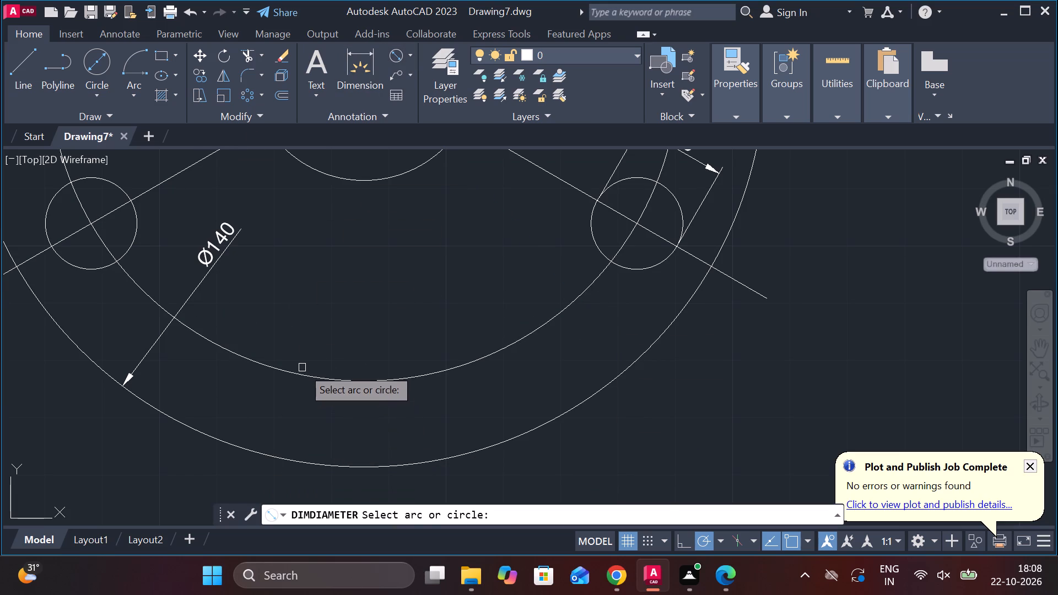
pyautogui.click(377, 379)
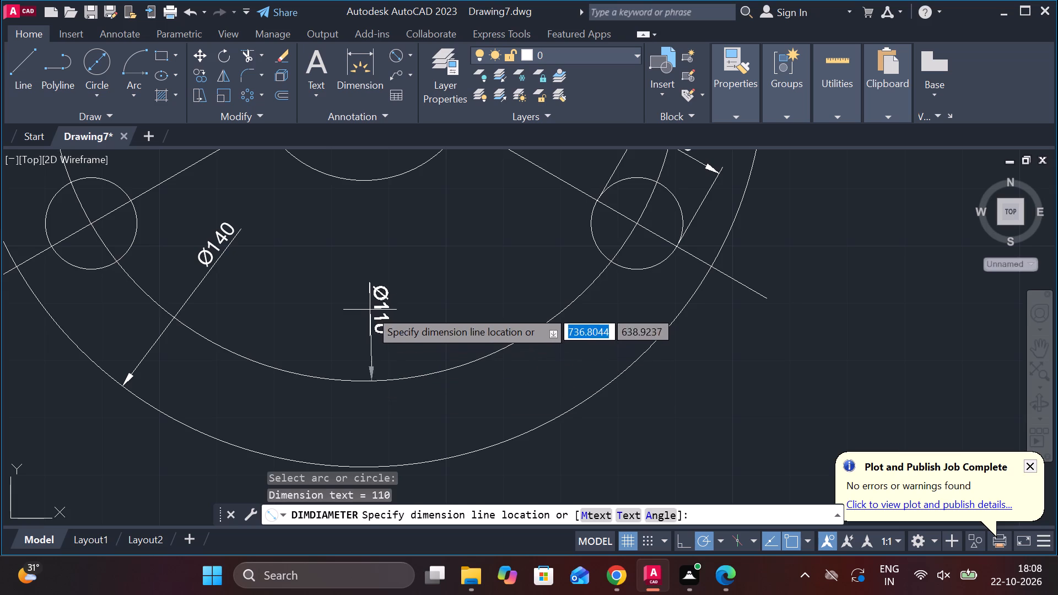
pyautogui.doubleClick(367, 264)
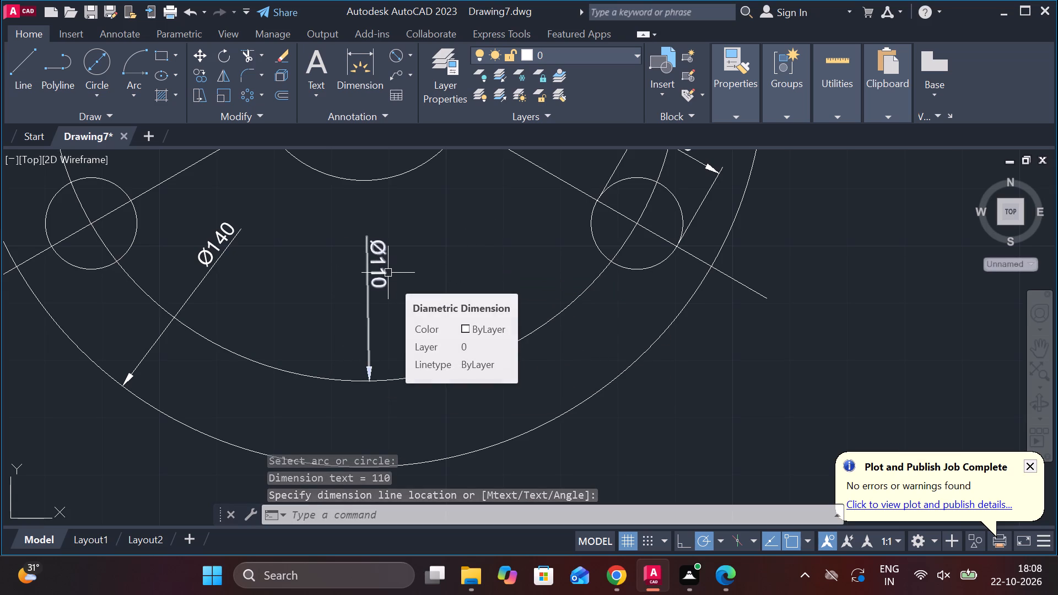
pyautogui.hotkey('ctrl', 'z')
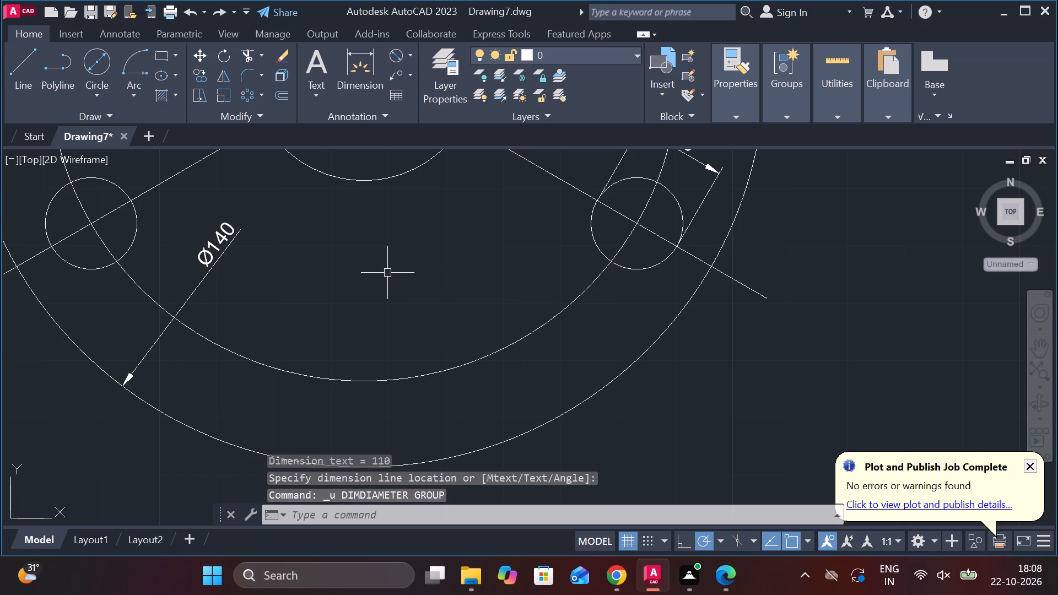
# Add a diameter dimension to the bolt-circle arc, placing its text inside the arc beside the outer arc's diameter dimension.
pyautogui.click(398, 50)
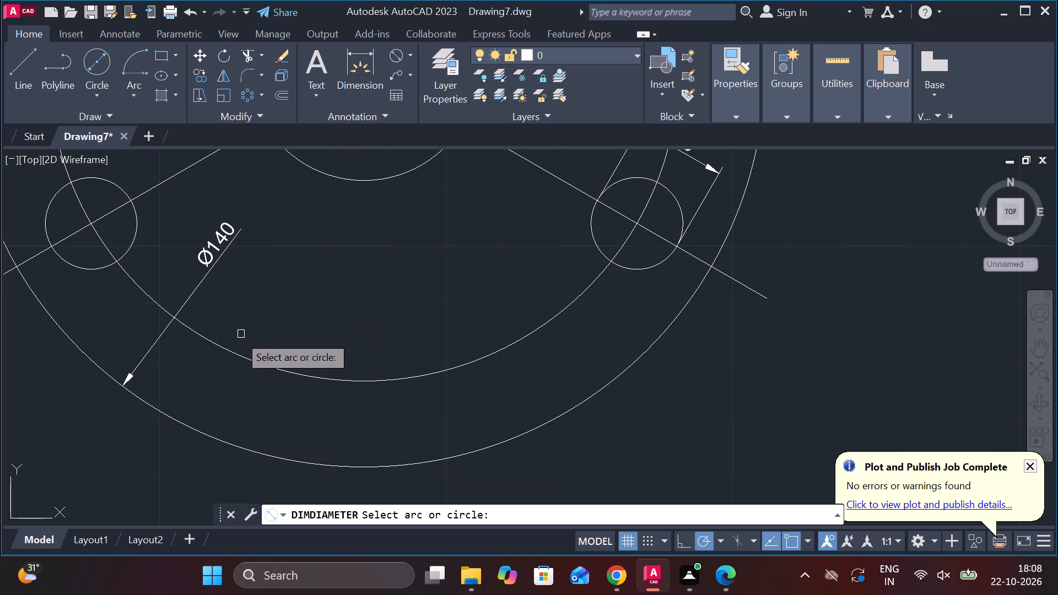
pyautogui.click(218, 347)
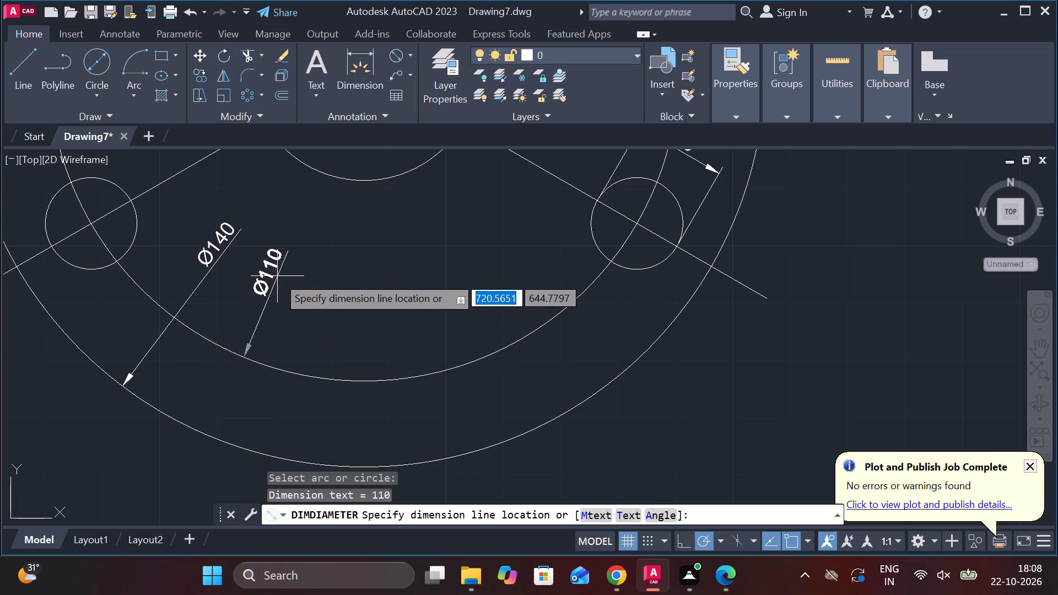
pyautogui.click(279, 274)
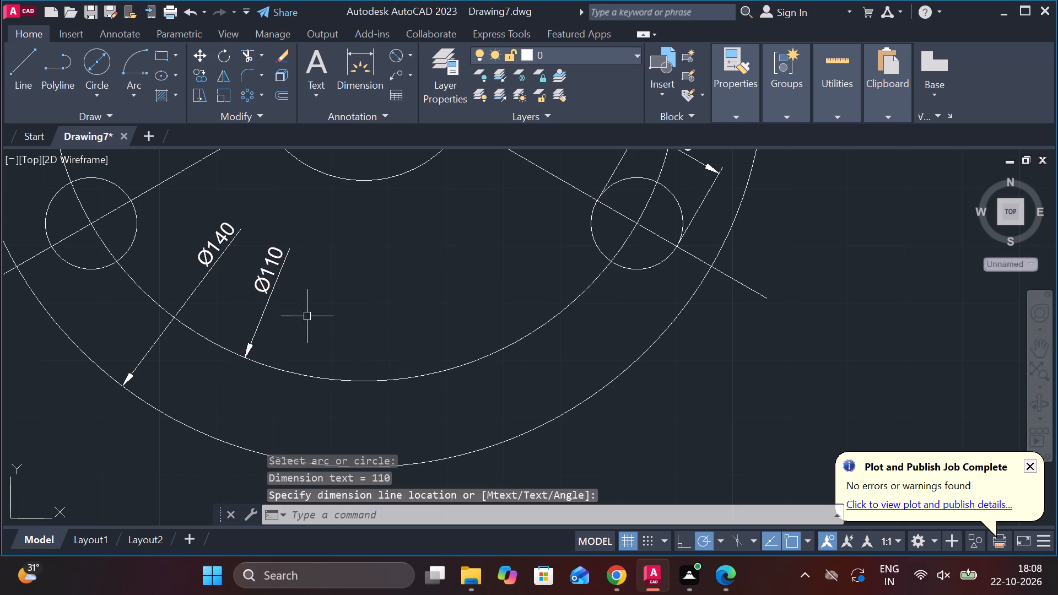
# Add a diameter dimension to the bore's semicircle, placing its text inside the bore just below the flange's centre point.
pyautogui.scroll(-3, 362, 204)
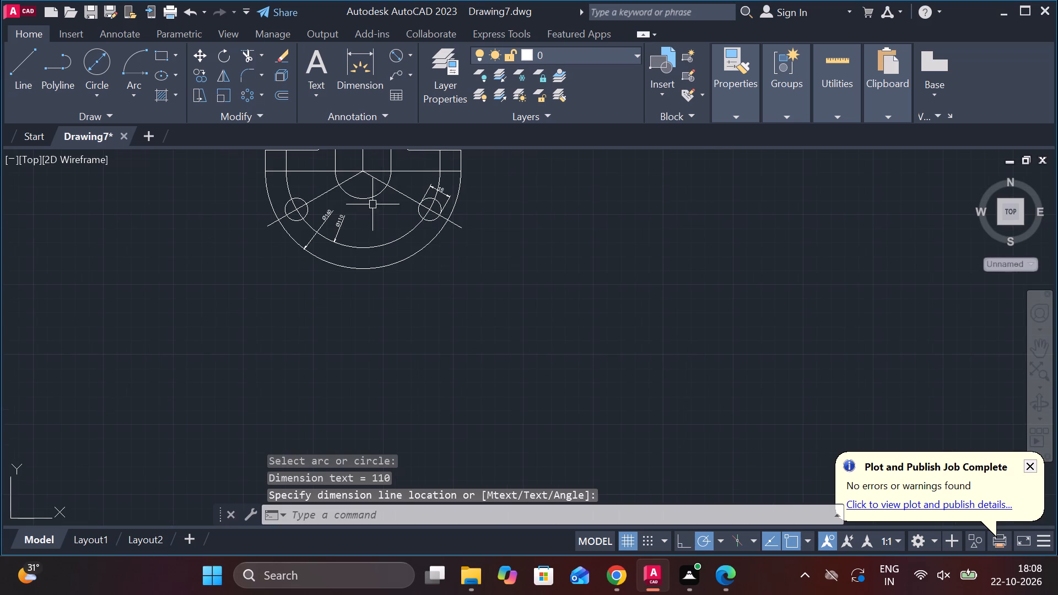
pyautogui.click(398, 48)
pyautogui.scroll(3, 364, 171)
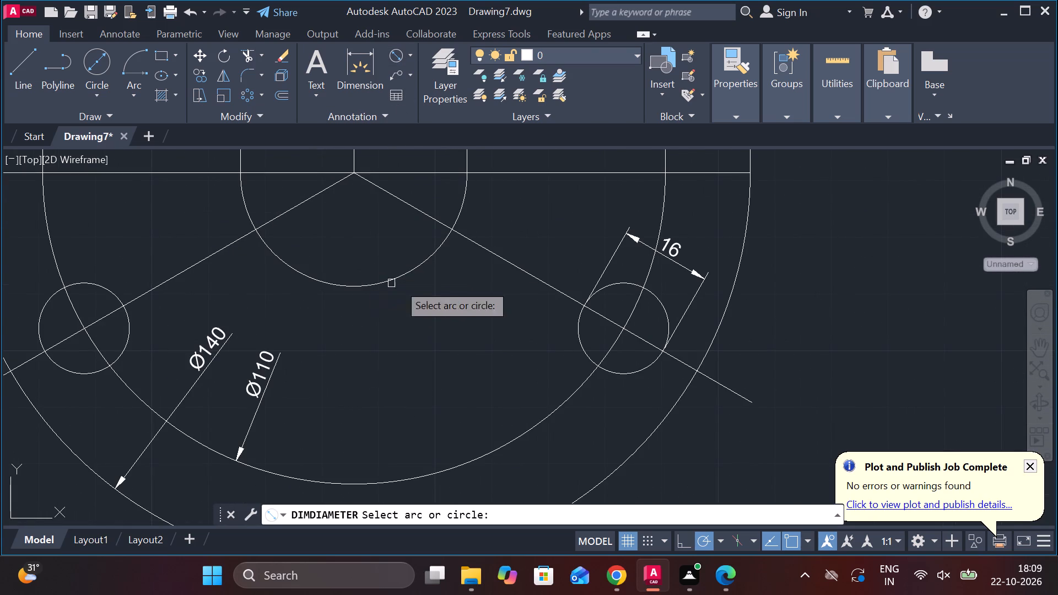
pyautogui.click(426, 256)
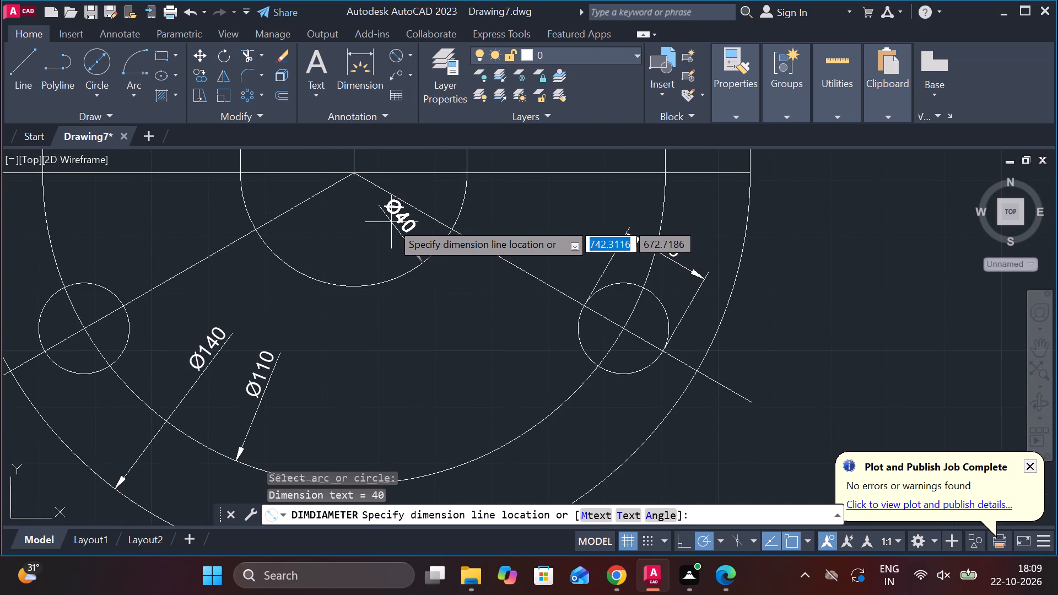
pyautogui.click(381, 221)
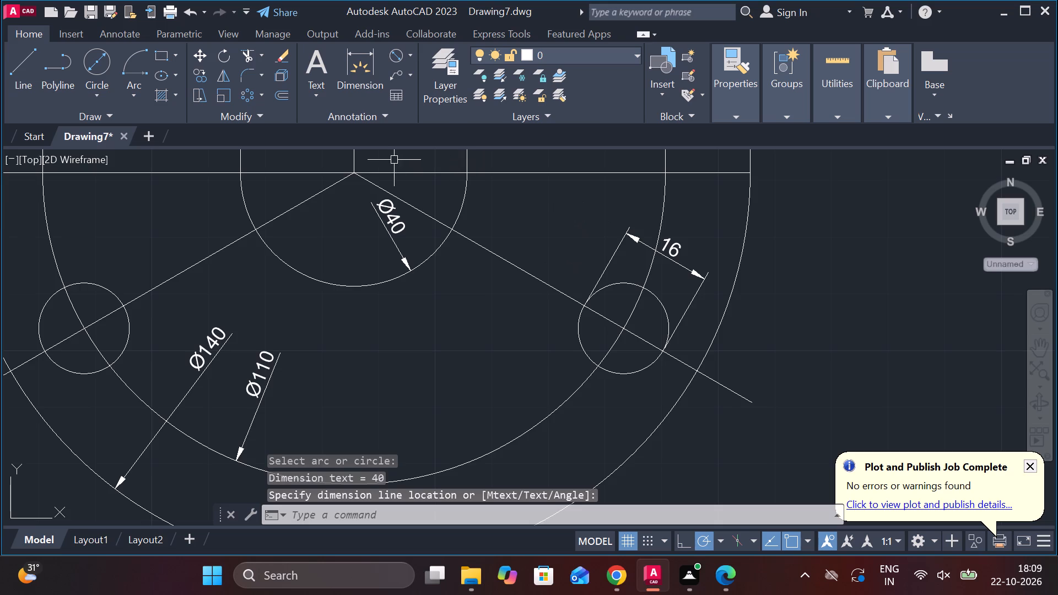
# Delete the aligned dimension above the right bolt hole.
pyautogui.scroll(-2, 393, 170)
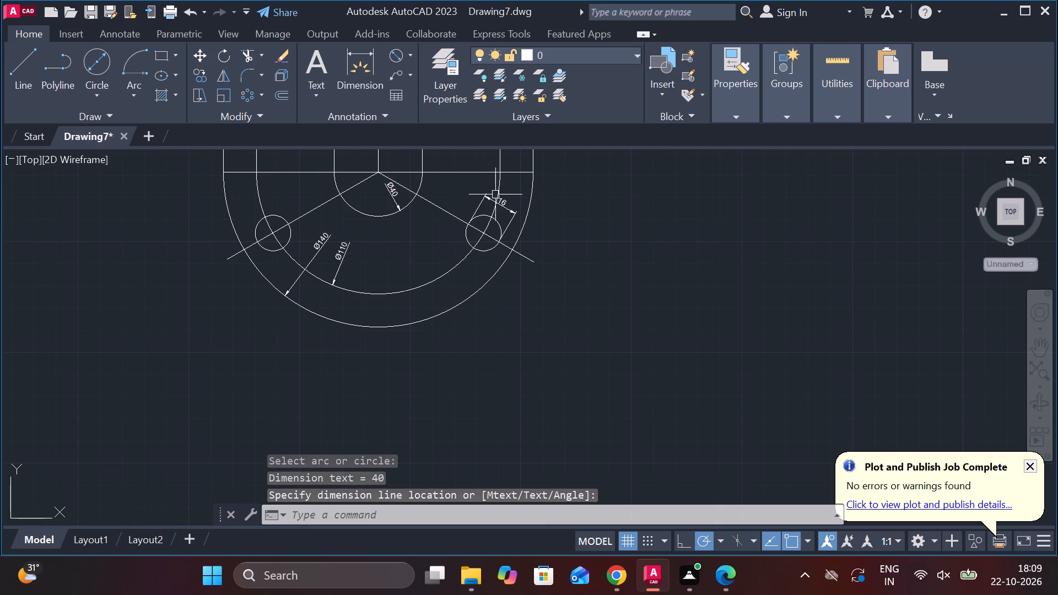
pyautogui.click(507, 209)
pyautogui.press('Delete')
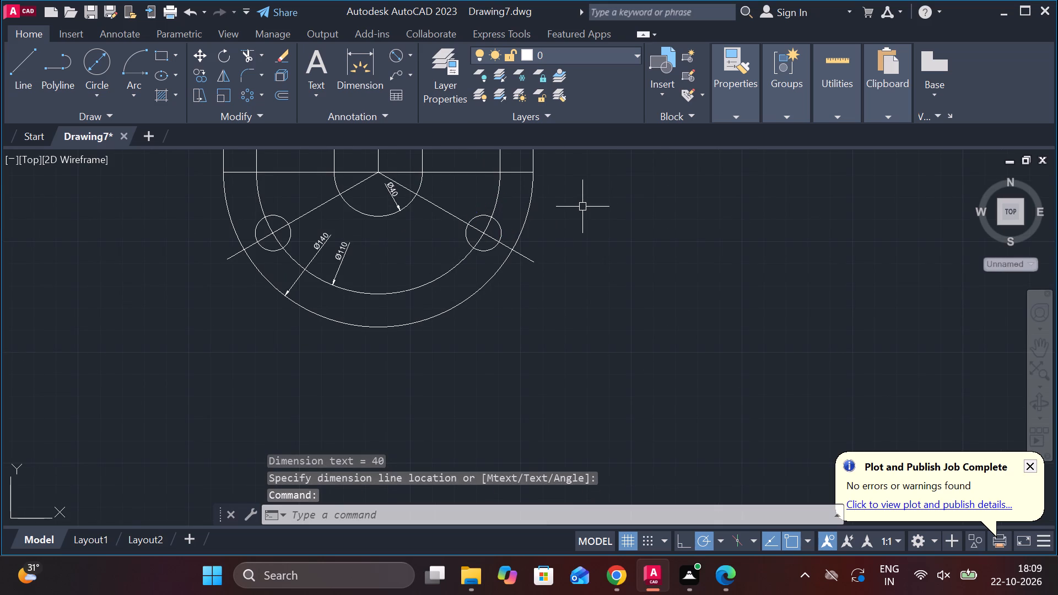
# Add a diameter dimension to the right bolt hole, placing its text just outside the flange's outer arc.
pyautogui.click(393, 54)
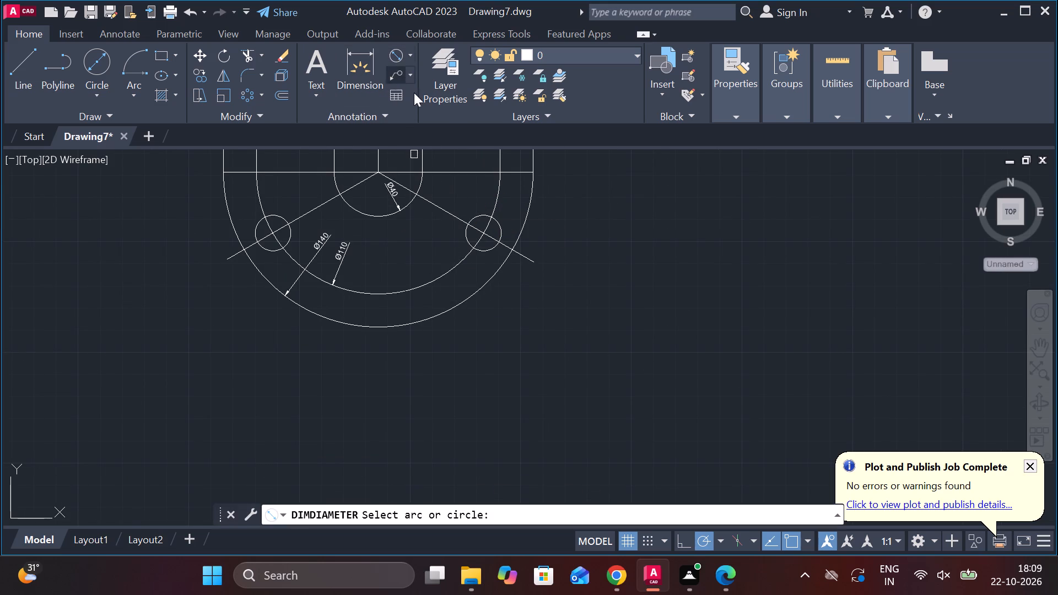
pyautogui.click(487, 252)
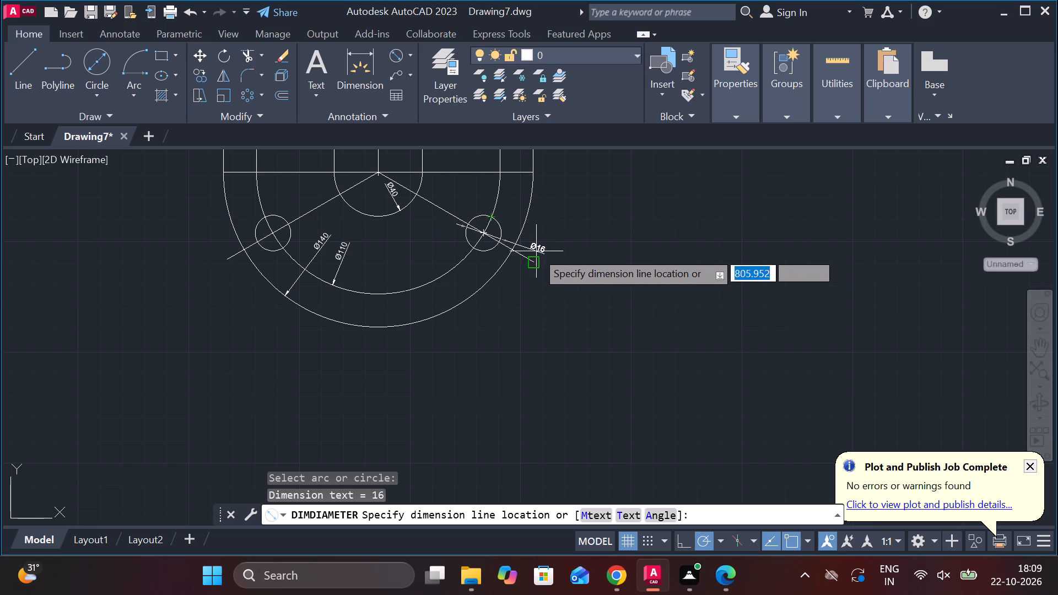
pyautogui.click(550, 247)
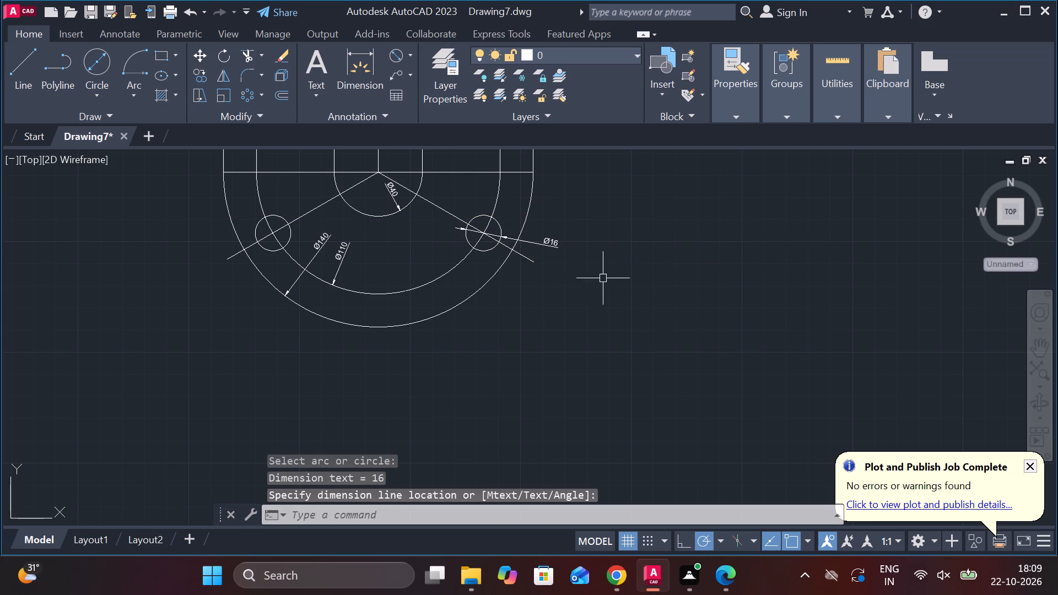
# Add a horizontal linear dimension across the bore's width, placing it just above the flange's centre point.
pyautogui.scroll(2, 542, 218)
pyautogui.scroll(-3, 542, 218)
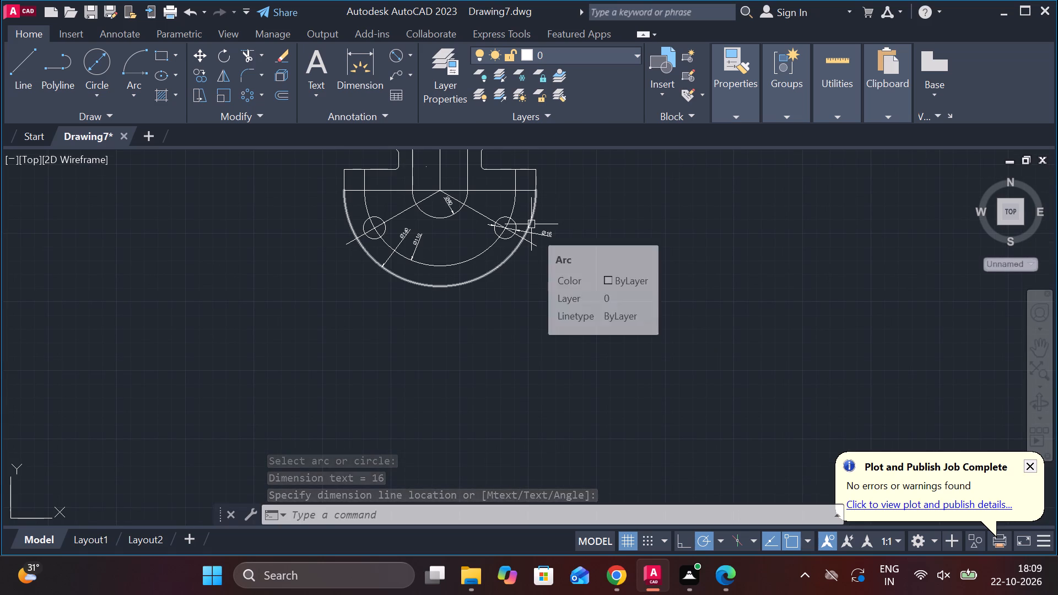
pyautogui.scroll(-3, 428, 190)
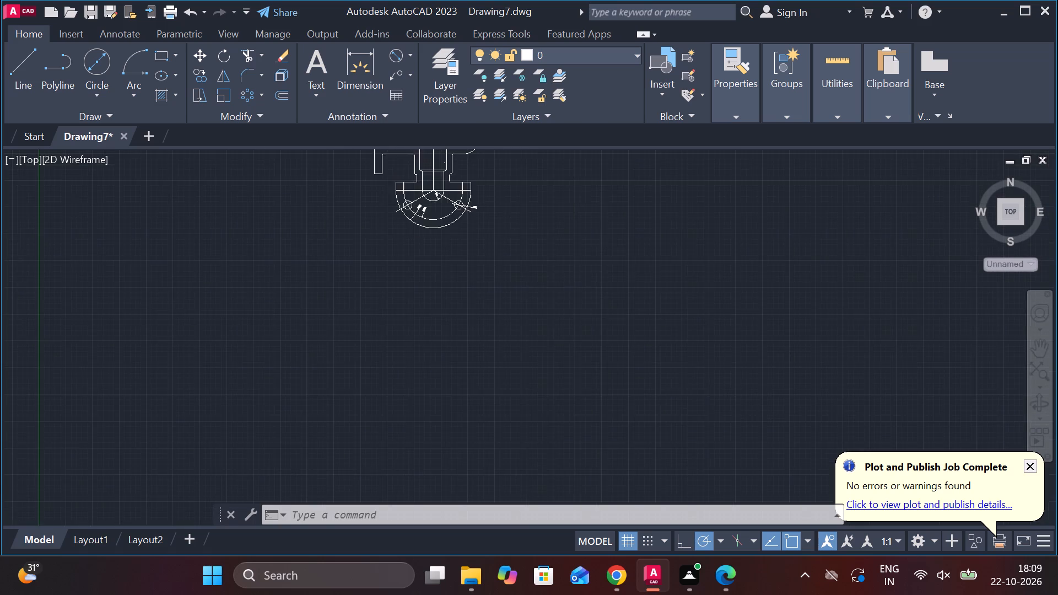
pyautogui.scroll(4, 431, 158)
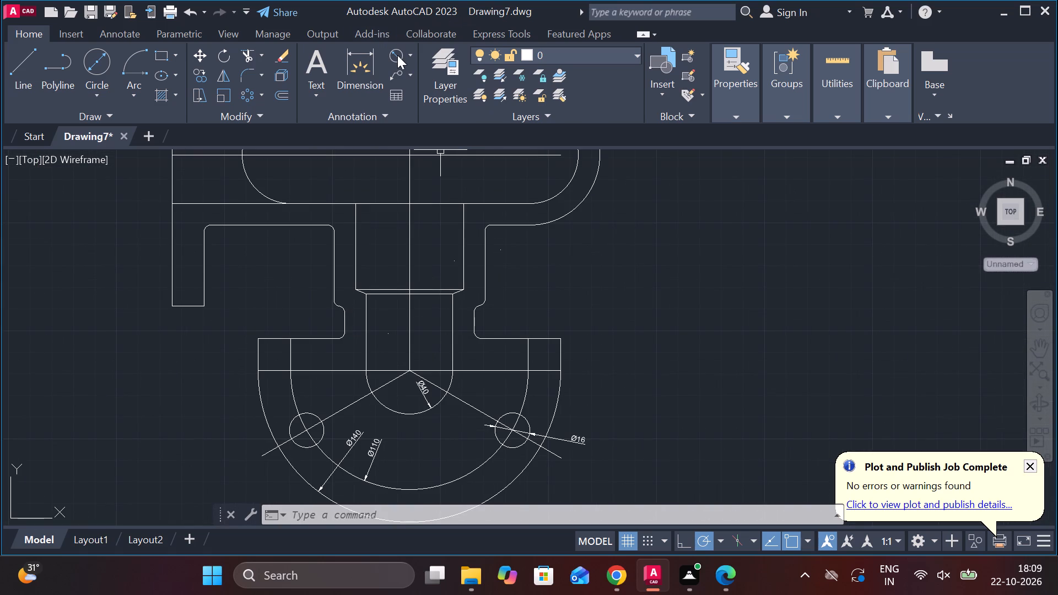
pyautogui.click(411, 55)
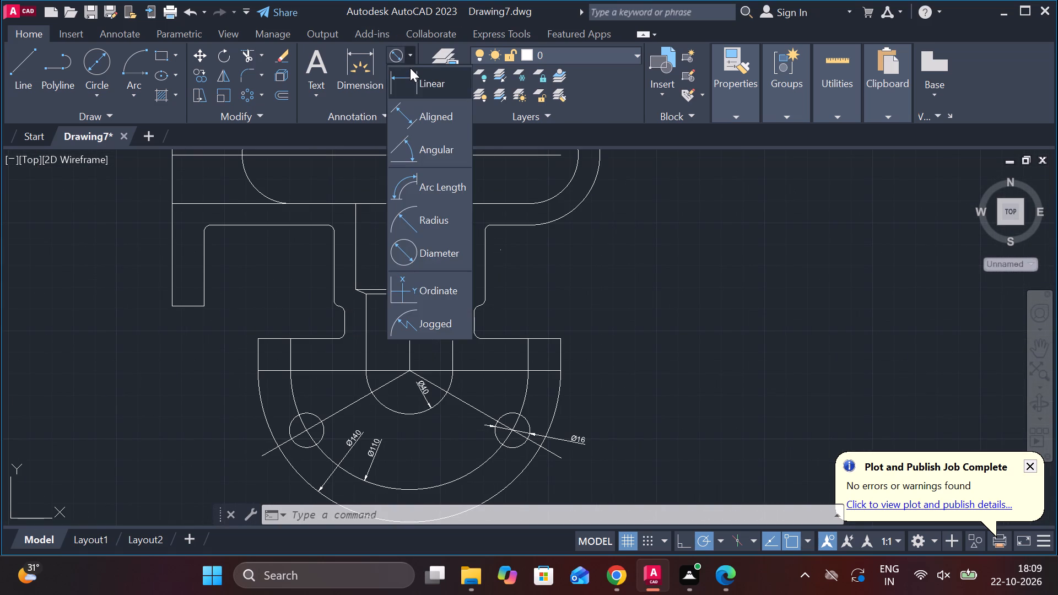
pyautogui.click(410, 76)
pyautogui.click(365, 347)
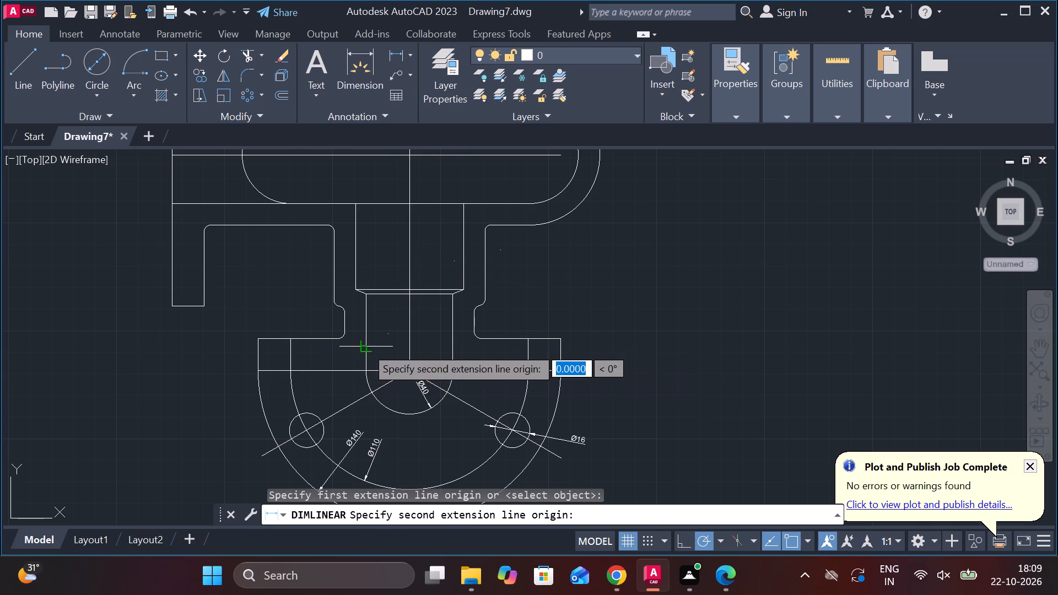
pyautogui.click(455, 351)
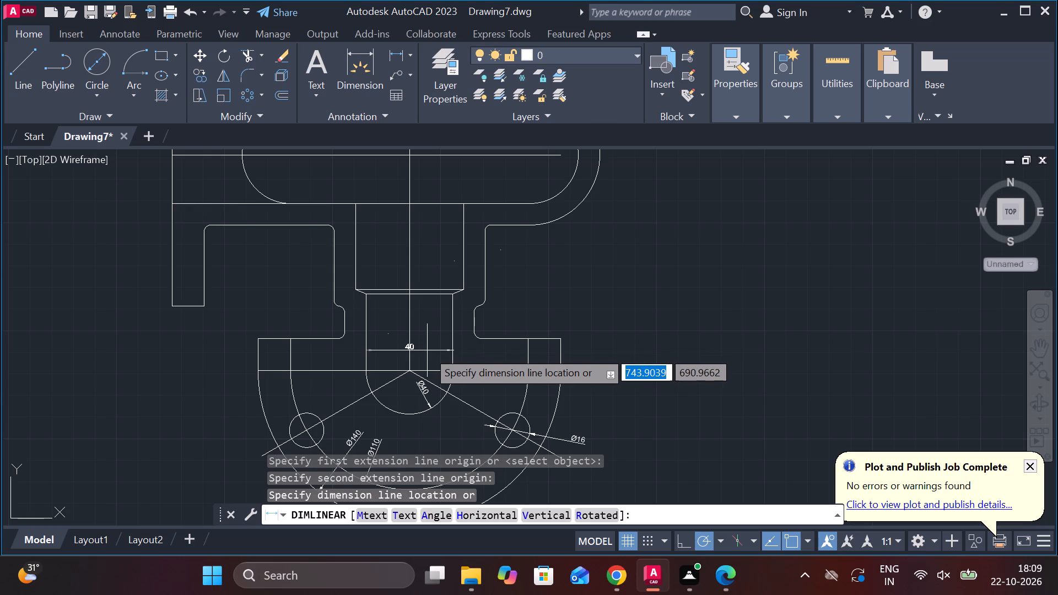
pyautogui.click(427, 356)
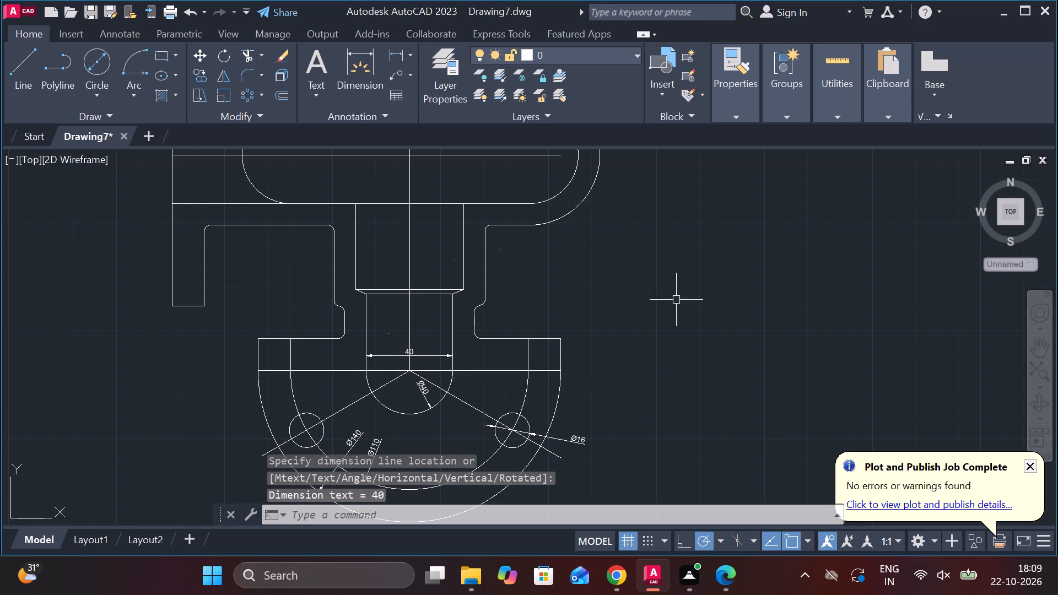
pyautogui.press('Escape')
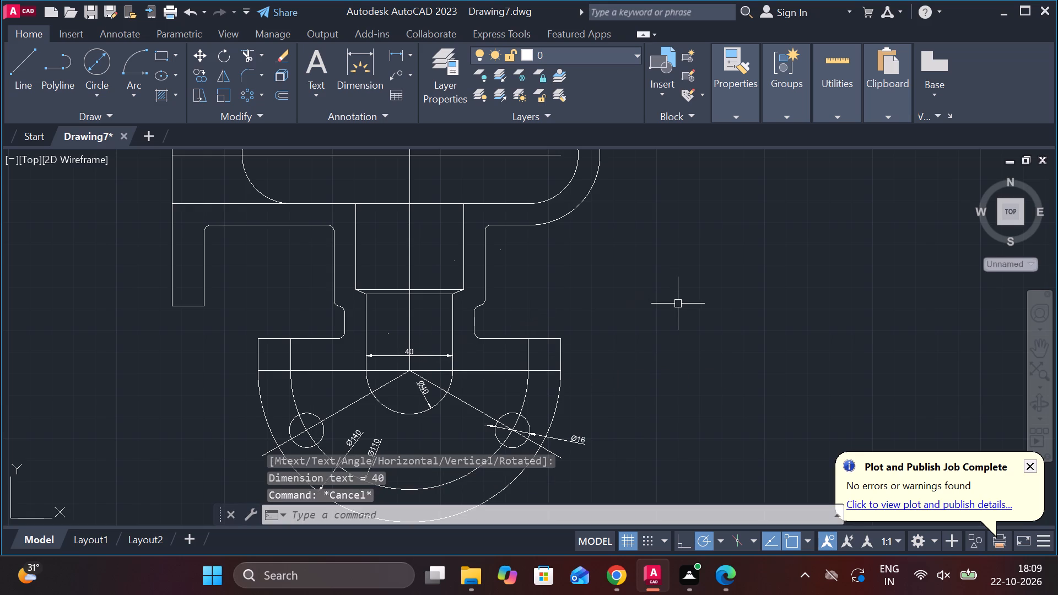
# Modify the ISO-25 dimension style to a text height of 6 with ISO standard text alignment.
pyautogui.press('d')
pyautogui.press('Return')
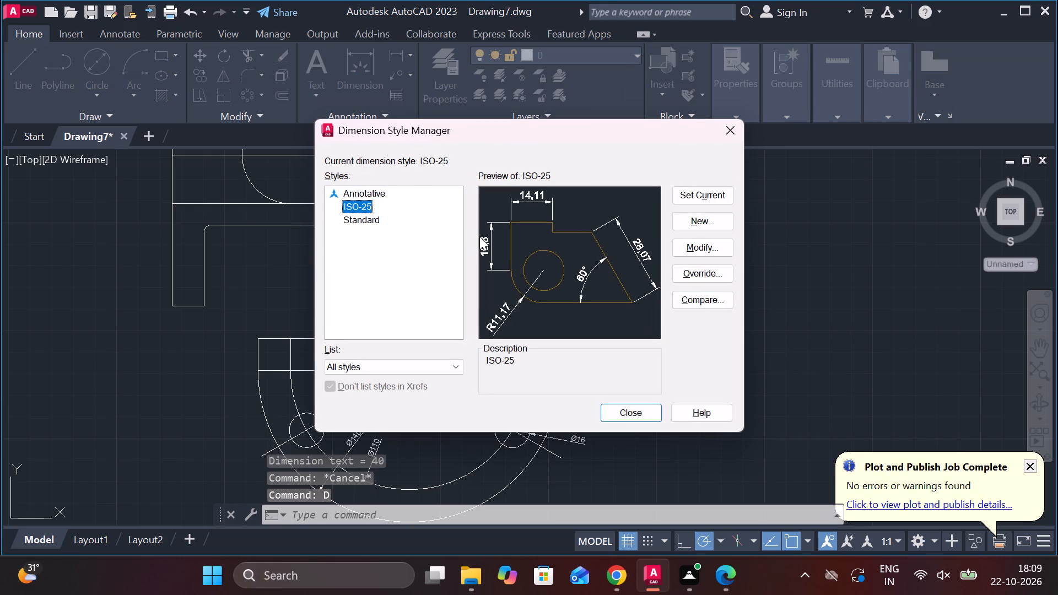
pyautogui.click(698, 250)
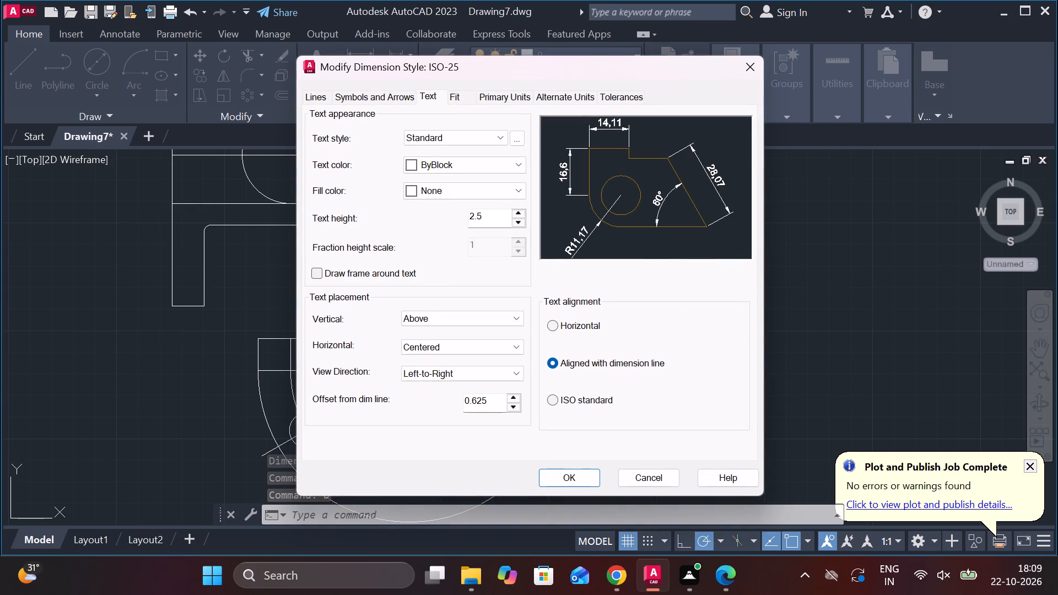
pyautogui.moveTo(496, 212); pyautogui.dragTo(436, 215)
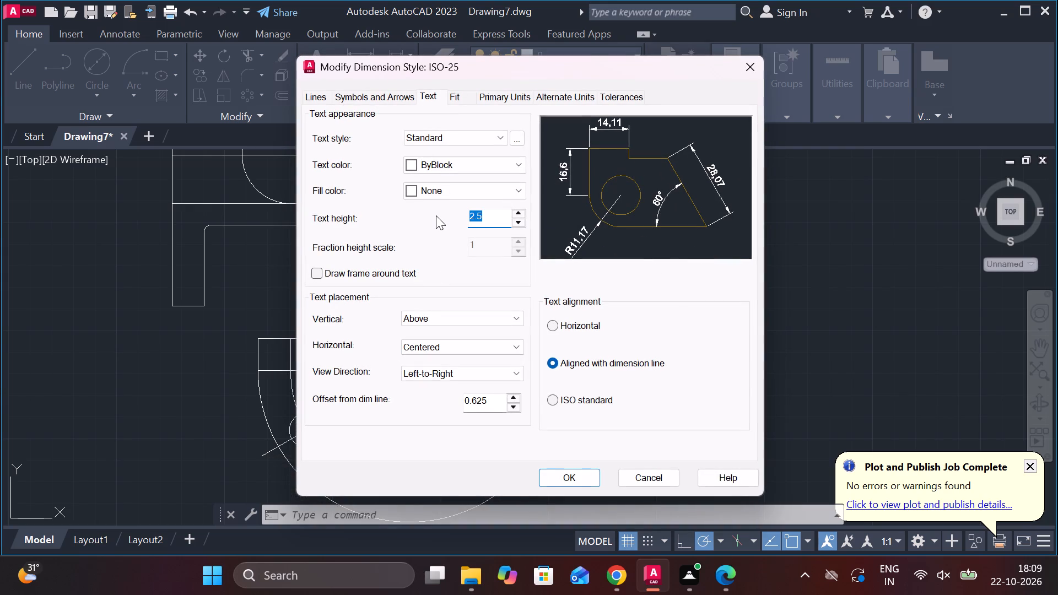
pyautogui.press('BackSpace')
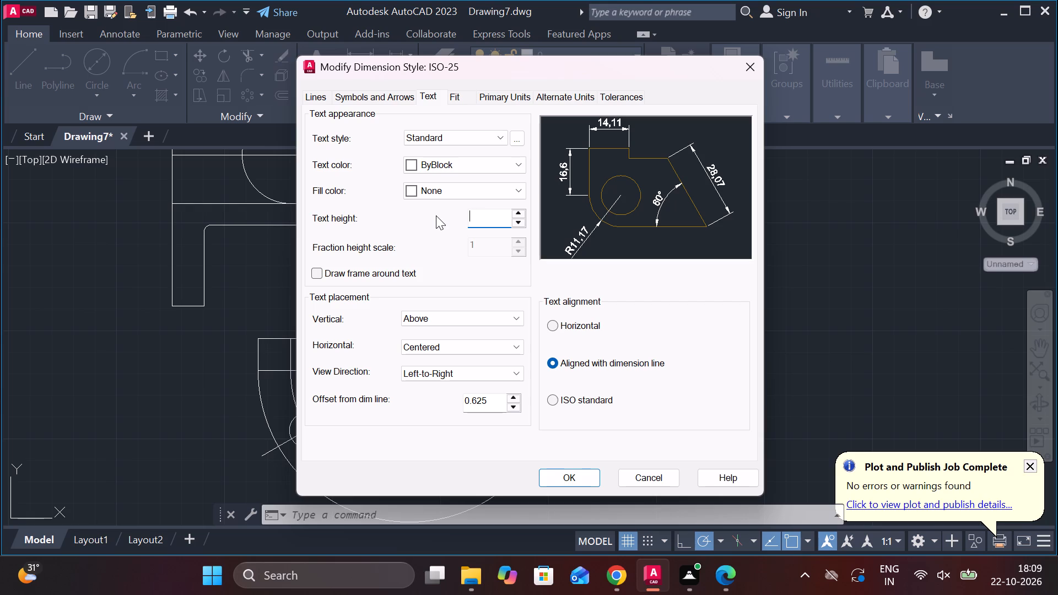
pyautogui.press('6')
pyautogui.press('Return')
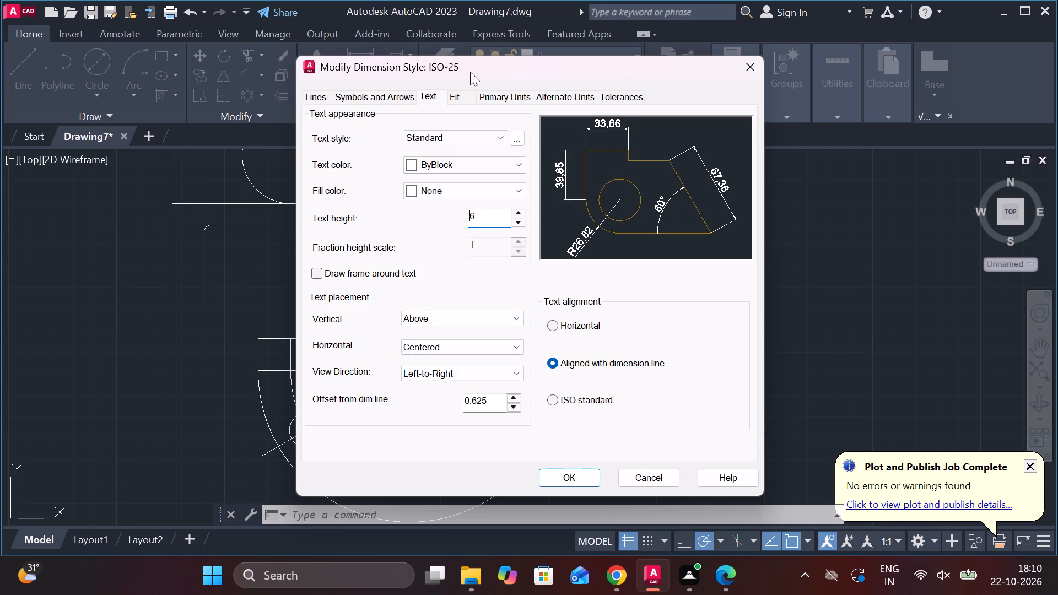
pyautogui.click(555, 402)
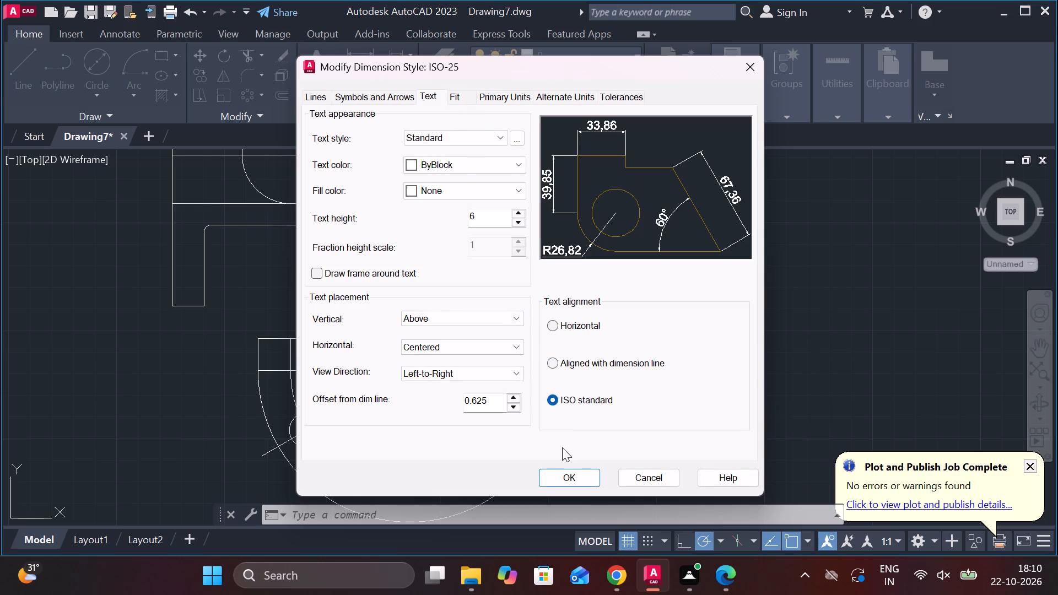
# Set the ISO-25 style's arrow size to 4.
pyautogui.click(436, 98)
pyautogui.click(428, 91)
pyautogui.click(451, 97)
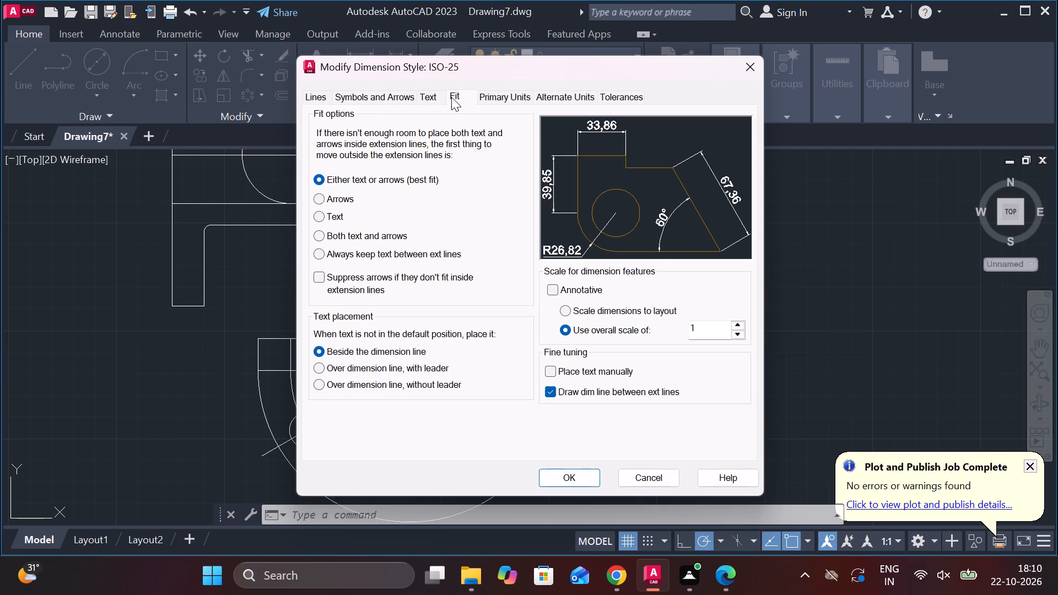
pyautogui.click(409, 94)
pyautogui.moveTo(337, 261); pyautogui.dragTo(332, 262)
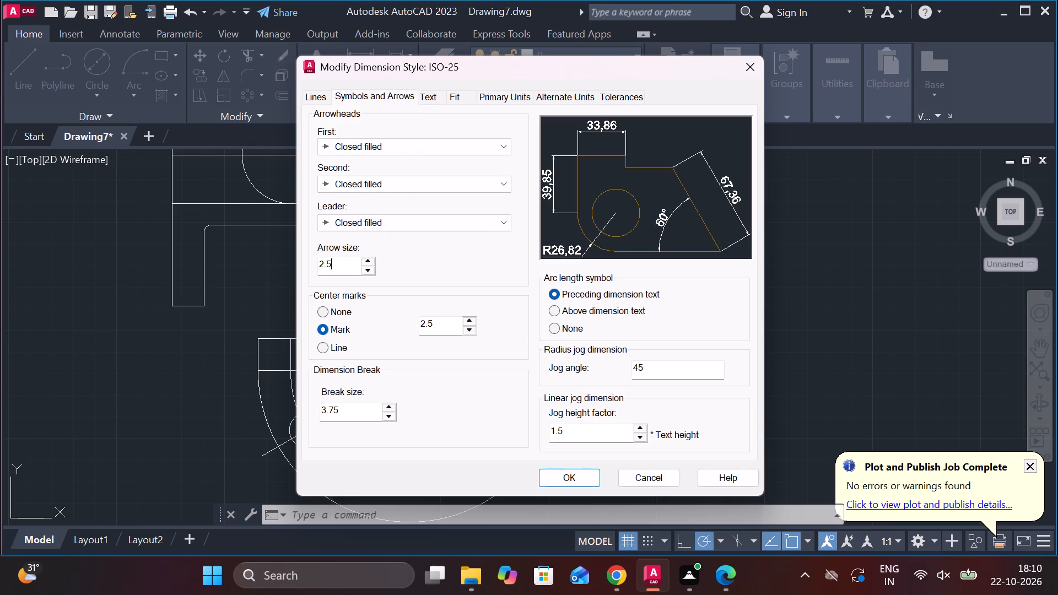
pyautogui.moveTo(332, 262); pyautogui.dragTo(309, 262)
pyautogui.press('4')
pyautogui.press('Return')
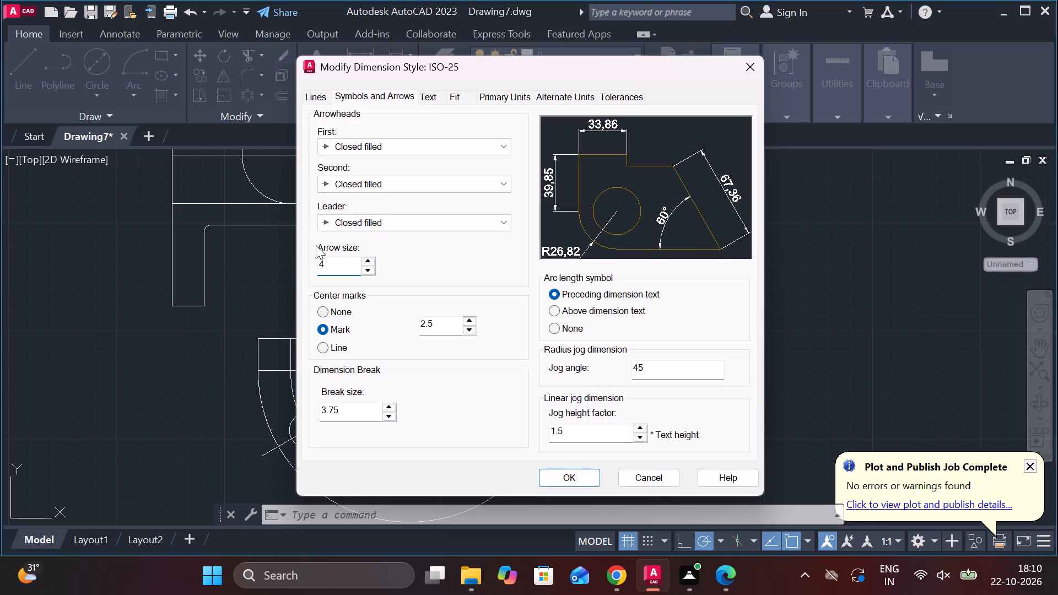
# Turn on the display of alternate units in the ISO-25 style.
pyautogui.click(495, 101)
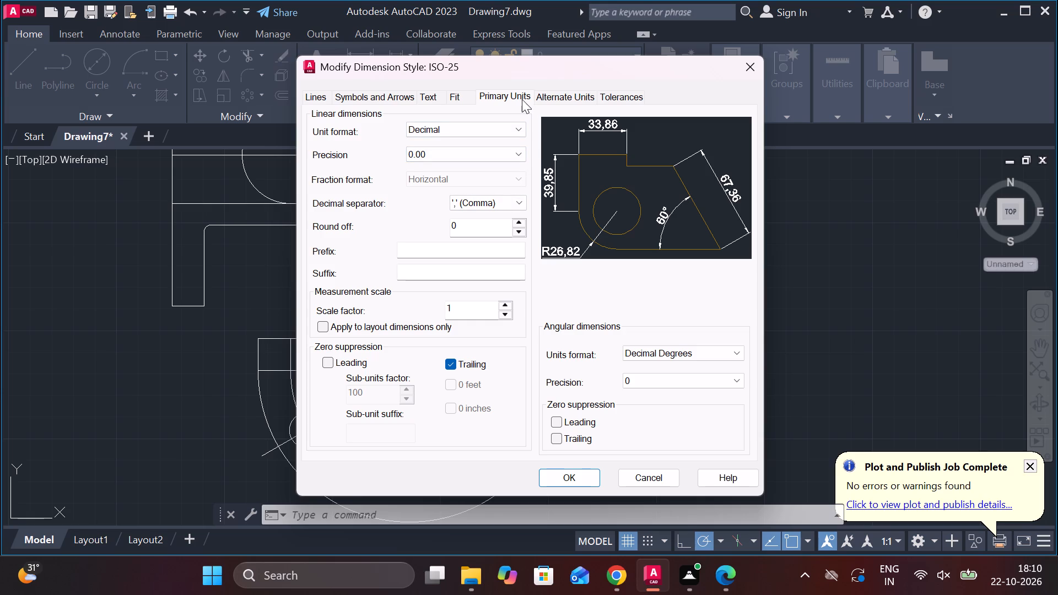
pyautogui.click(522, 99)
pyautogui.click(553, 99)
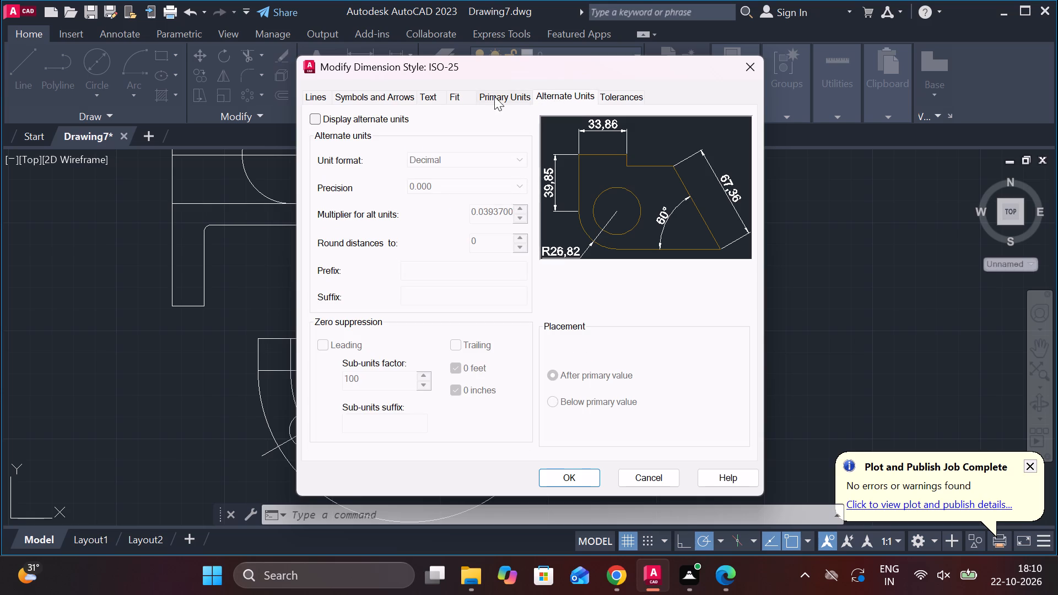
pyautogui.click(456, 89)
pyautogui.click(463, 113)
# Turn off drawing the dimension line between extension lines, apply the ISO-25 changes and set the style current.
pyautogui.click(461, 100)
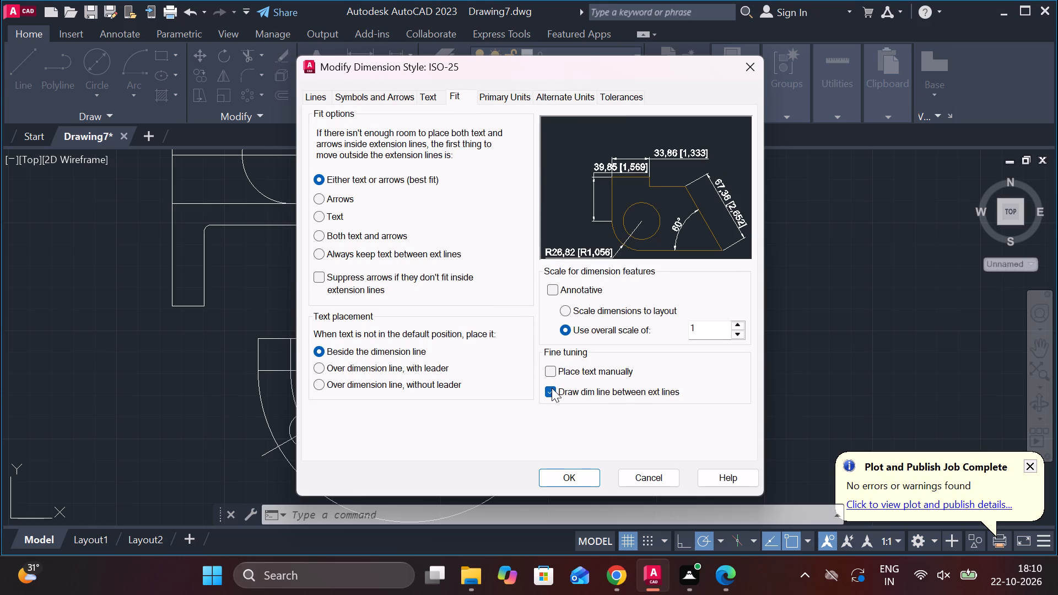
pyautogui.click(552, 388)
pyautogui.click(564, 474)
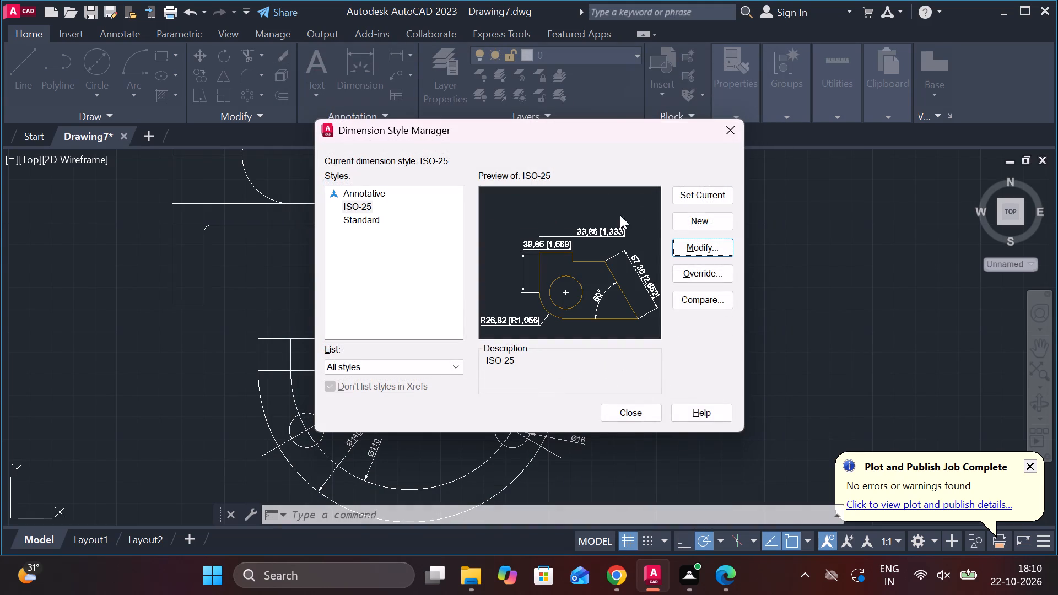
pyautogui.click(702, 191)
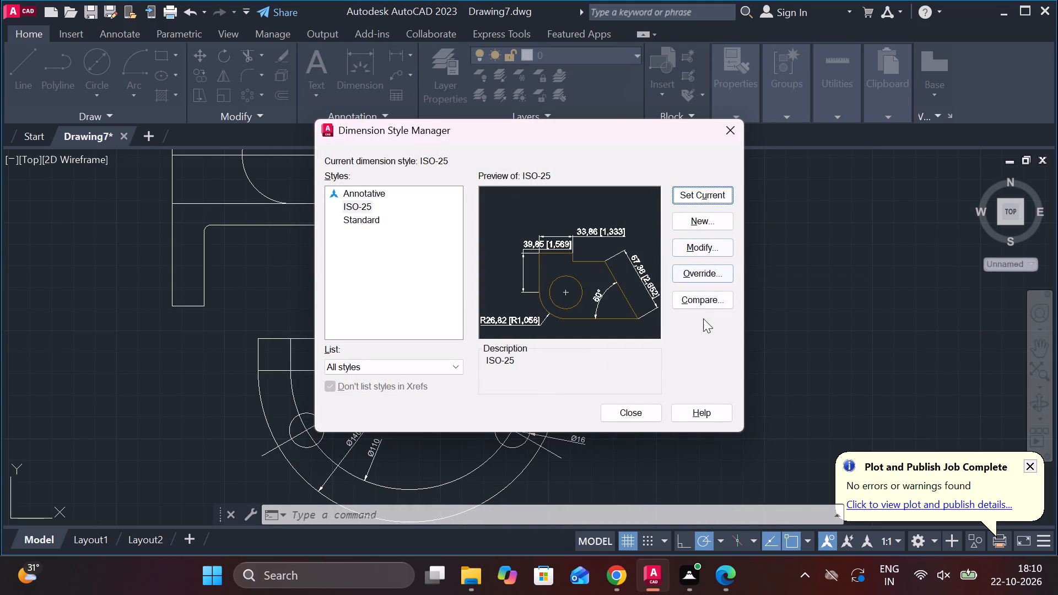
pyautogui.click(640, 410)
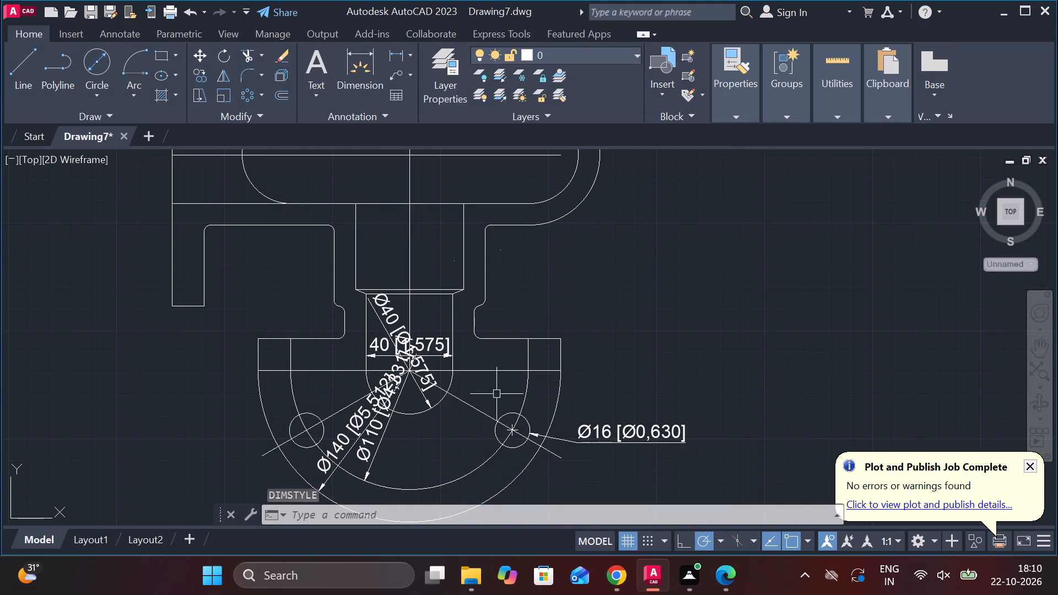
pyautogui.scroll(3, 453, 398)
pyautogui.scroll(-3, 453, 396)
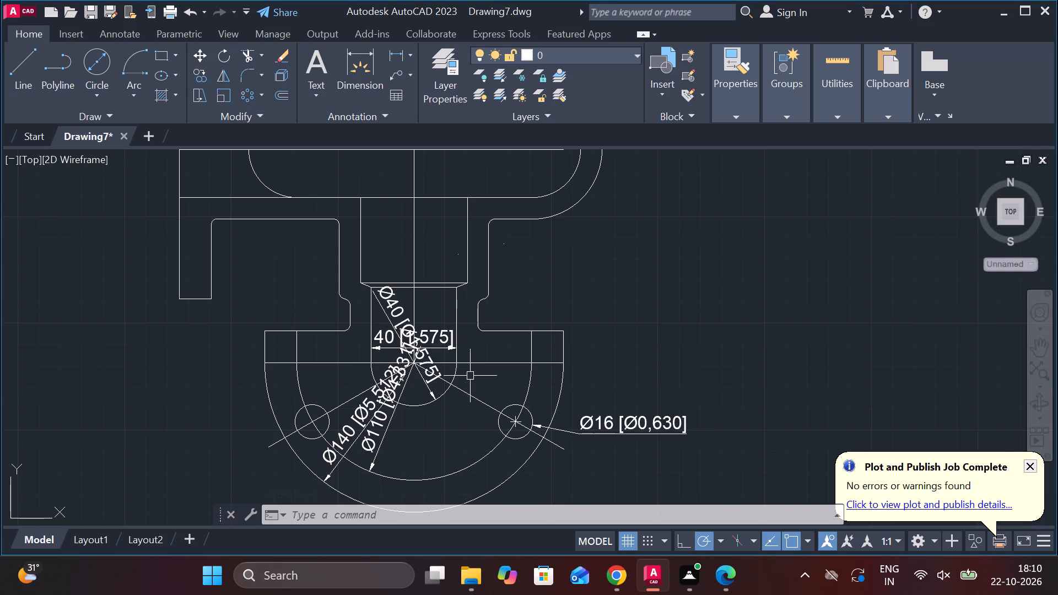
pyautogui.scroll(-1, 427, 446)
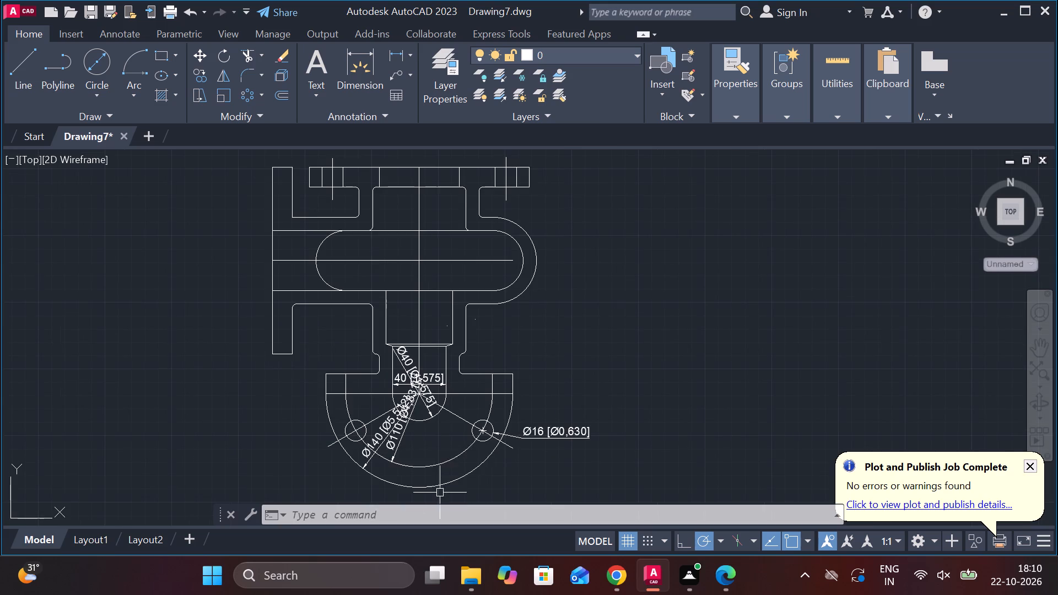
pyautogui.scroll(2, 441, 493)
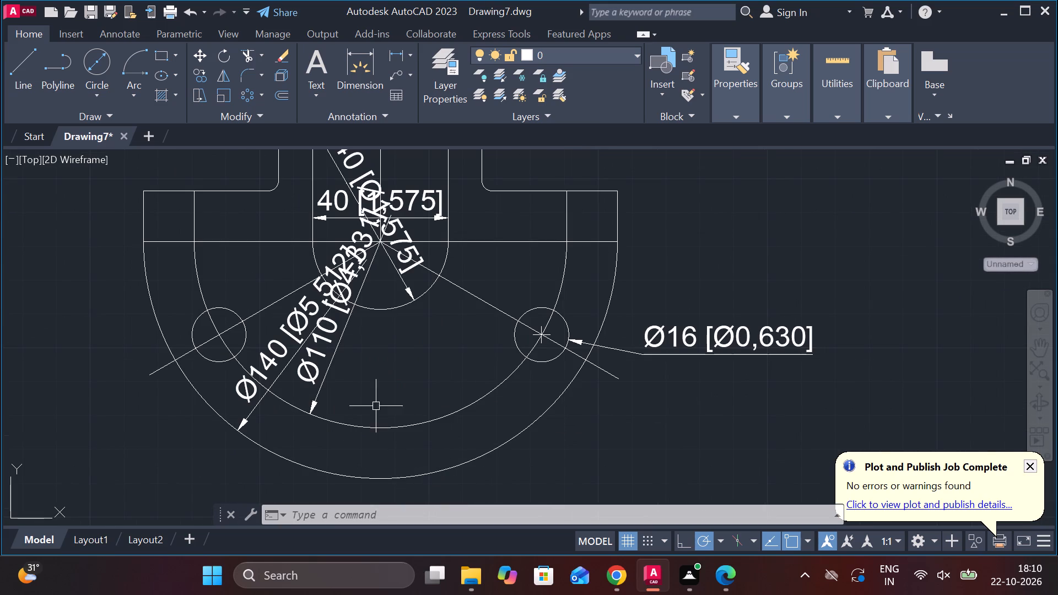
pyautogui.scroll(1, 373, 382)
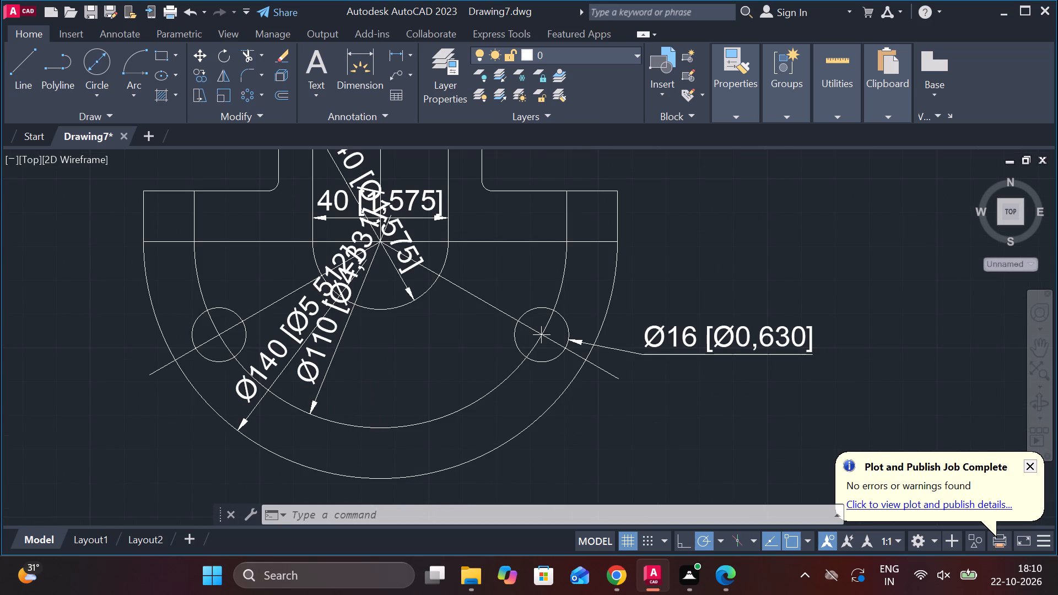
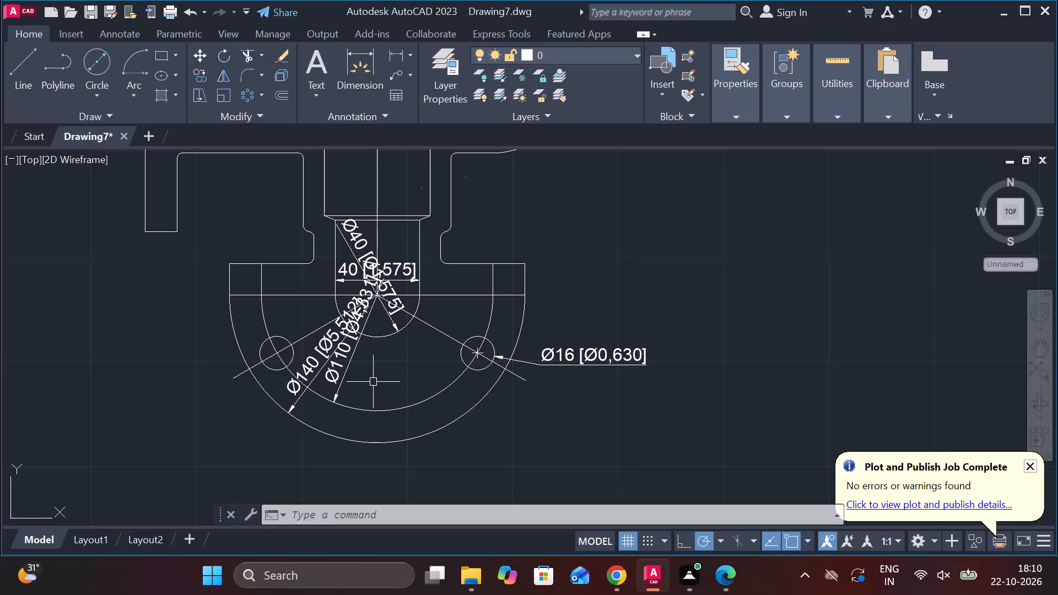
# Undo the recent zooms and the last dimension style change.
pyautogui.hotkey('ctrl', 'z')
pyautogui.hotkey('ctrl', 'z')
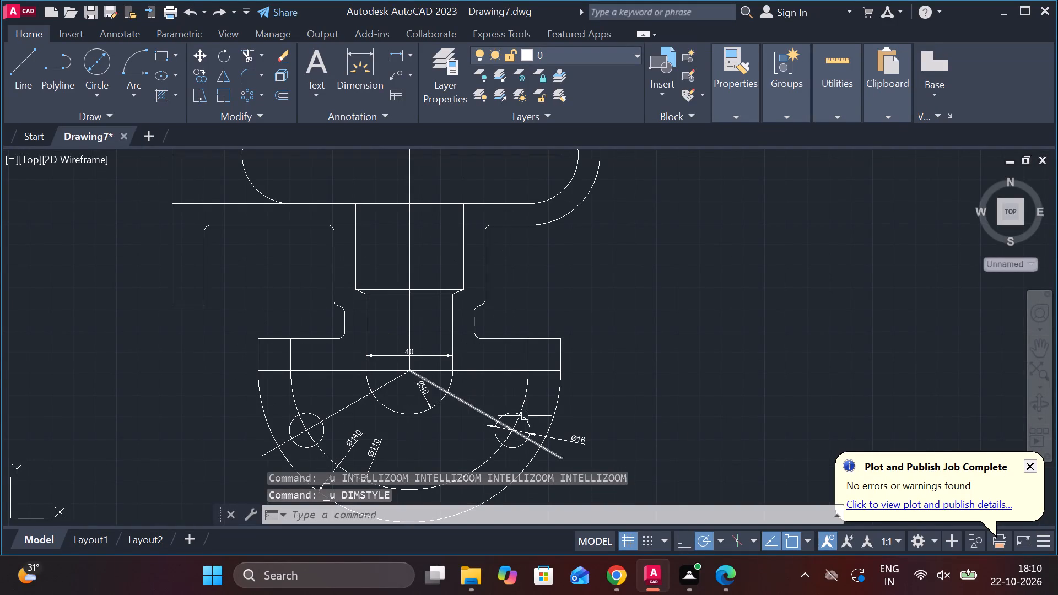
# Modify the ISO-25 dimension style so dimension lines are not drawn between extension lines.
pyautogui.scroll(2, 464, 426)
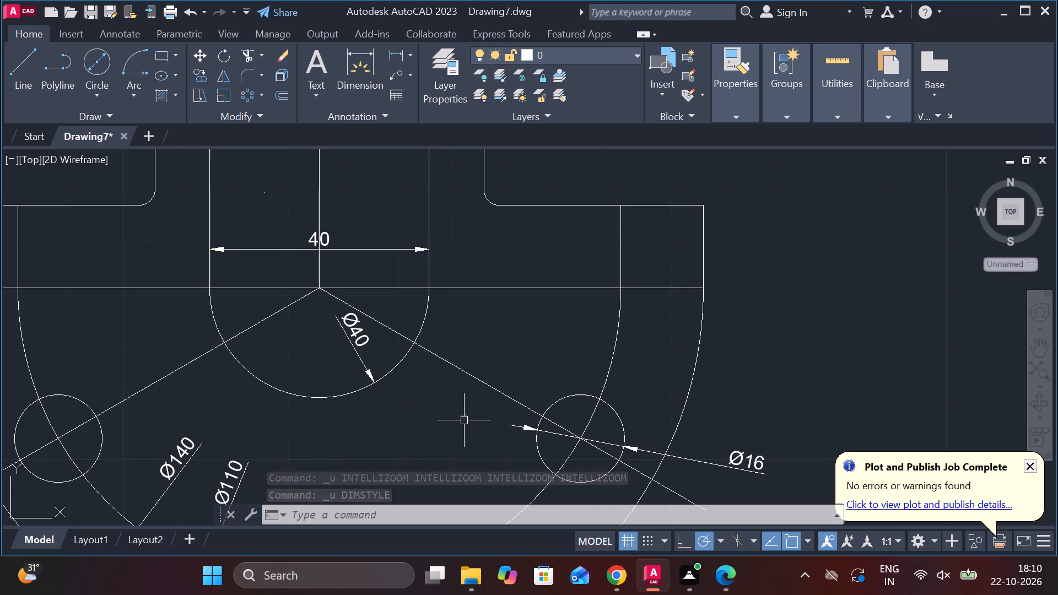
pyautogui.press('d')
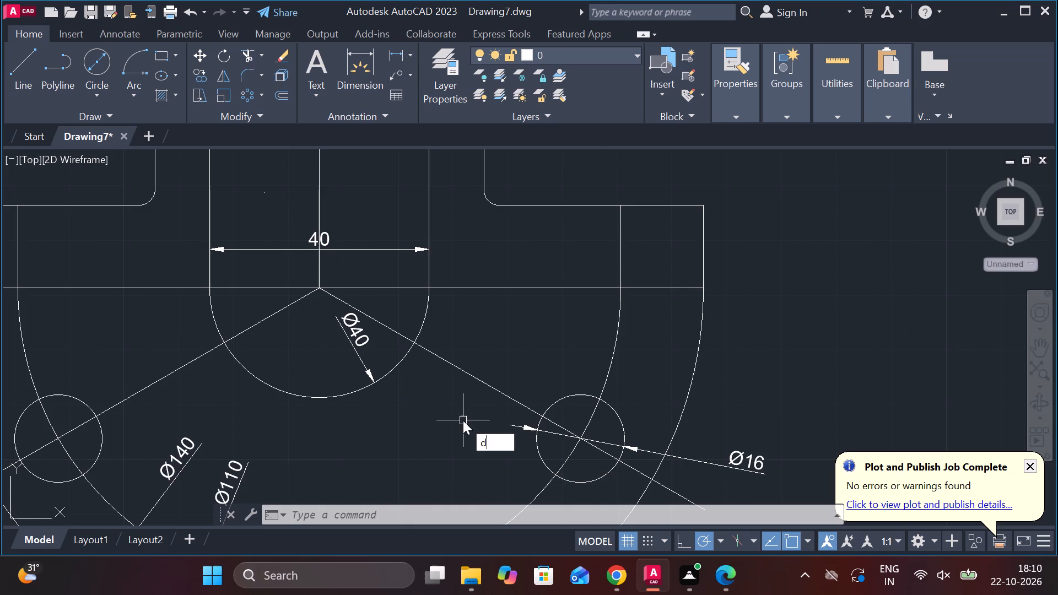
pyautogui.press('Return')
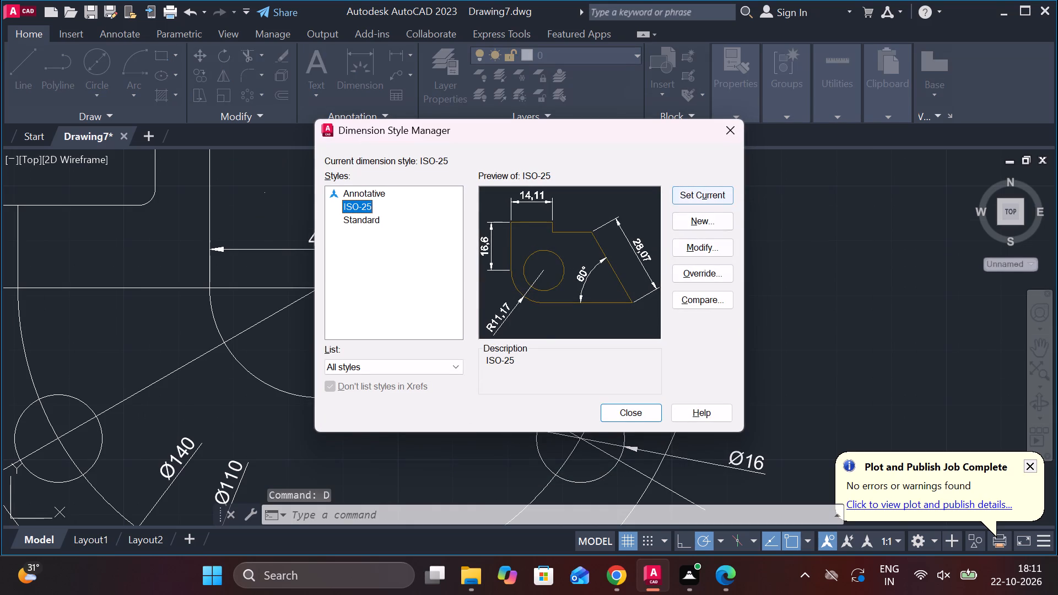
pyautogui.click(725, 250)
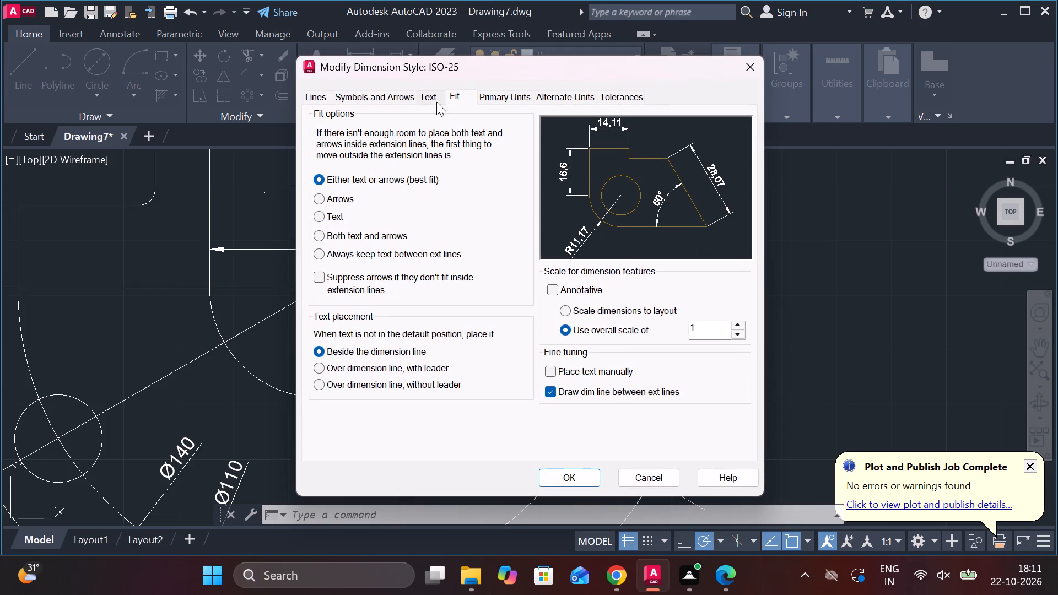
pyautogui.click(555, 393)
# Set the ISO-25 dimension text height to 5.
pyautogui.click(458, 96)
pyautogui.click(508, 96)
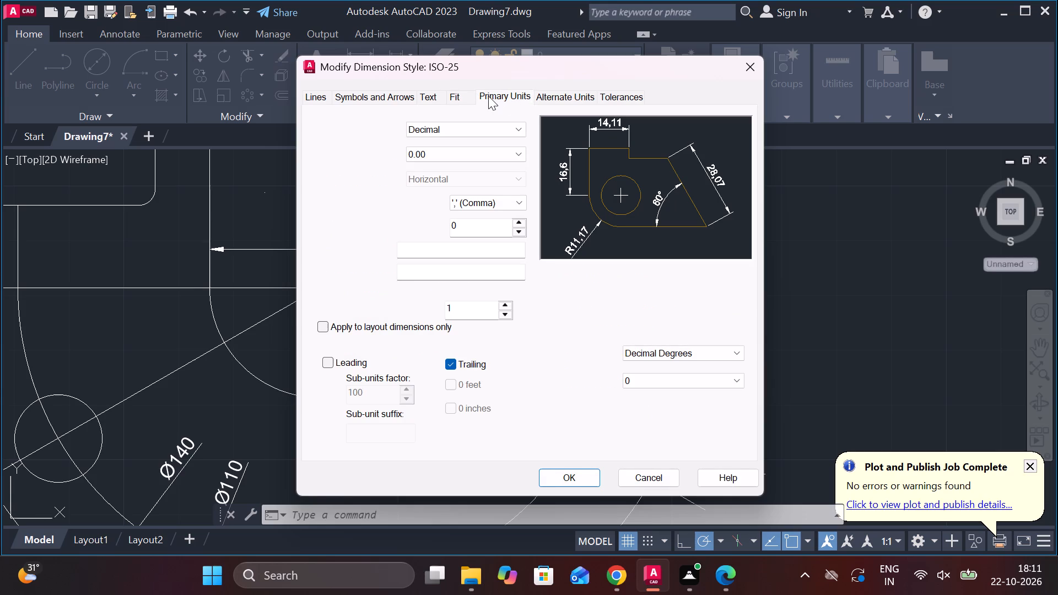
pyautogui.click(433, 95)
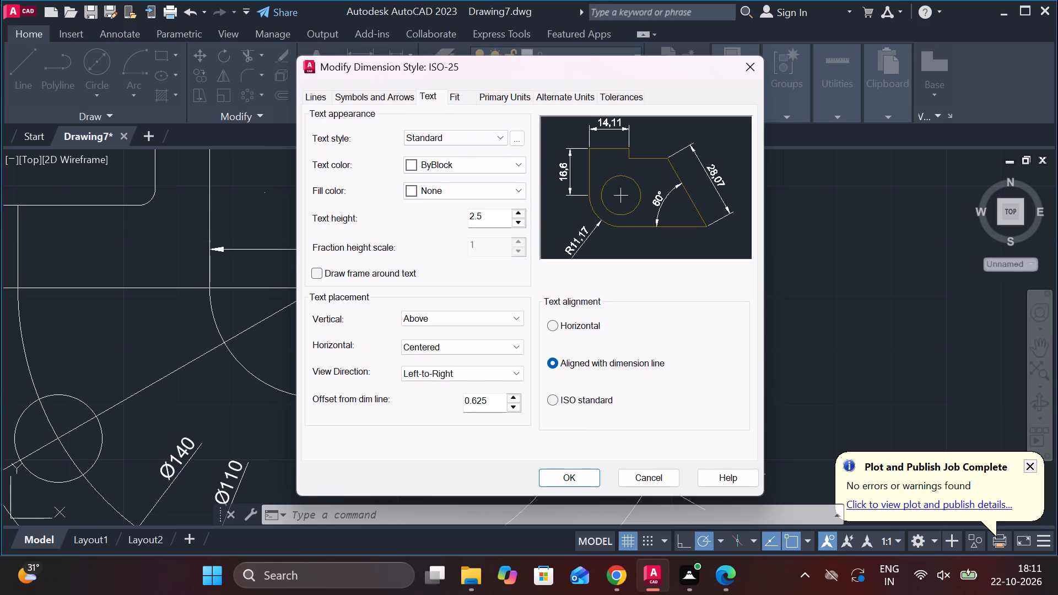
pyautogui.moveTo(492, 215); pyautogui.dragTo(450, 214)
pyautogui.press('BackSpace')
pyautogui.press('5')
pyautogui.press('Return')
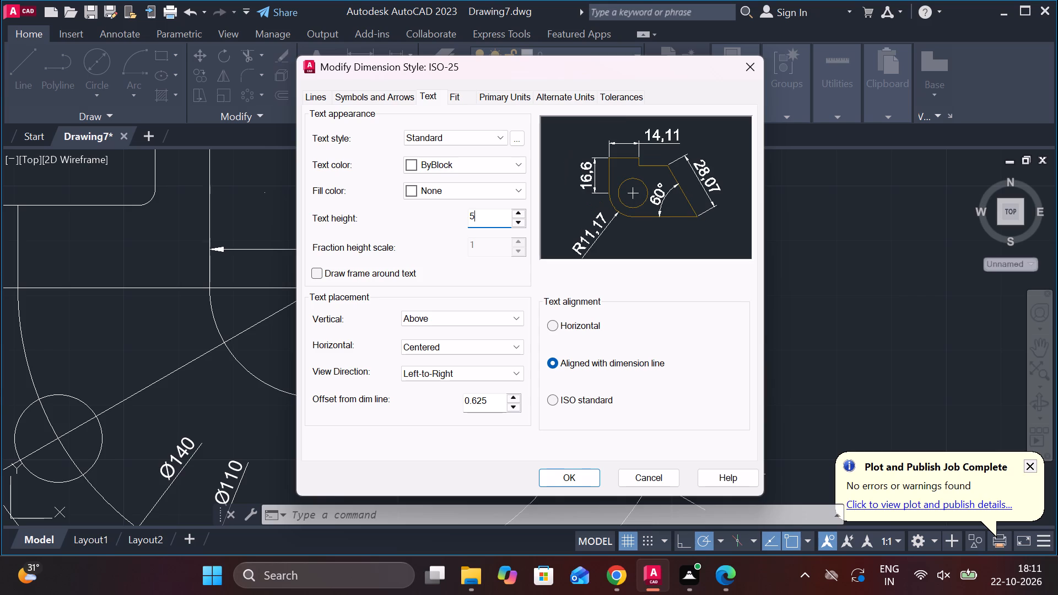
# Set the ISO-25 arrow size to 3, apply the style changes and make the style current.
pyautogui.click(396, 92)
pyautogui.moveTo(342, 264); pyautogui.dragTo(299, 264)
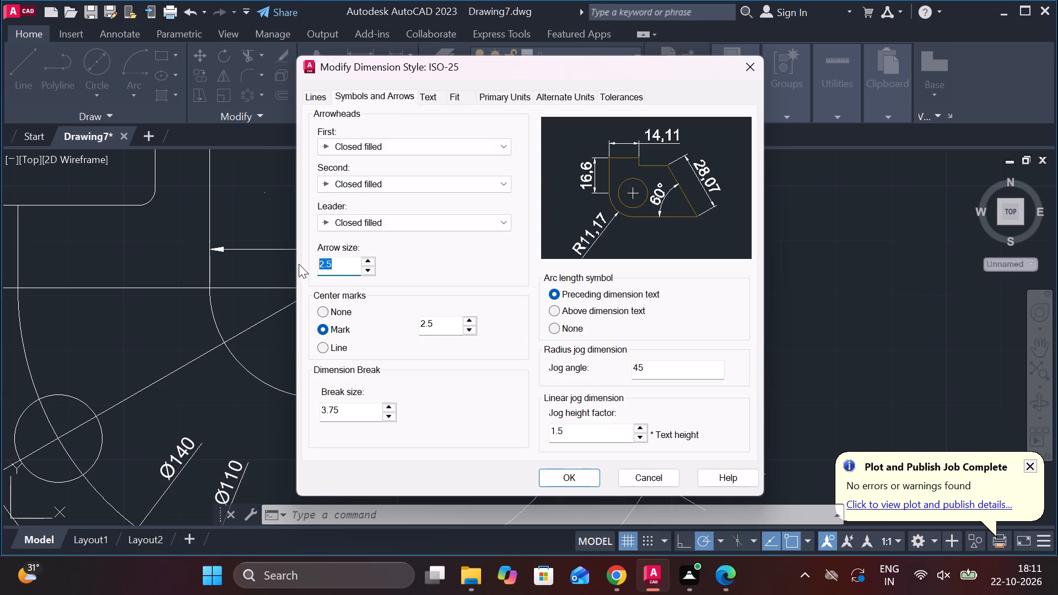
pyautogui.press('BackSpace')
pyautogui.press('3')
pyautogui.press('Return')
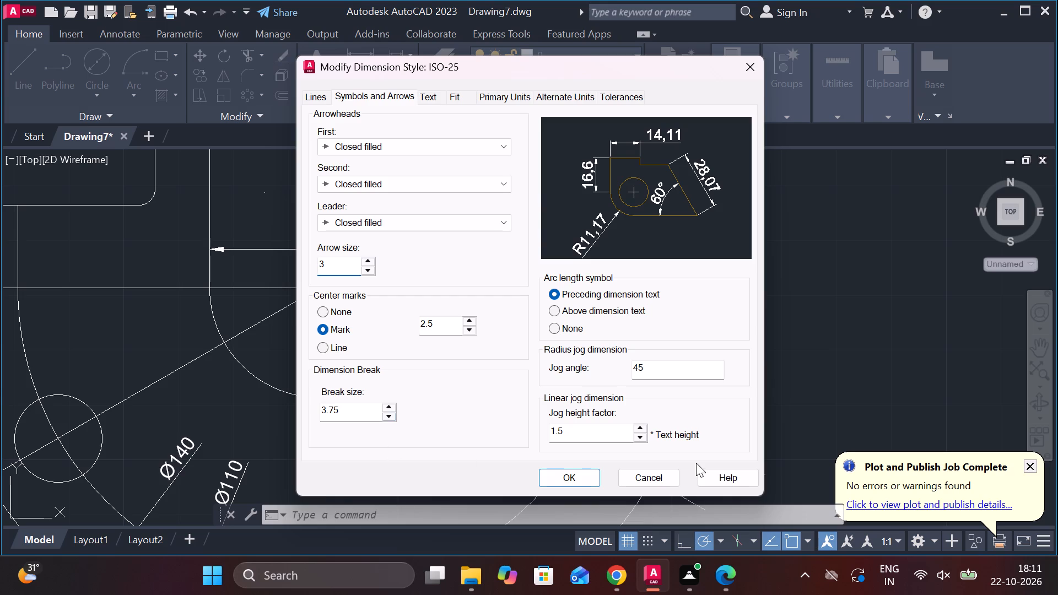
pyautogui.click(574, 478)
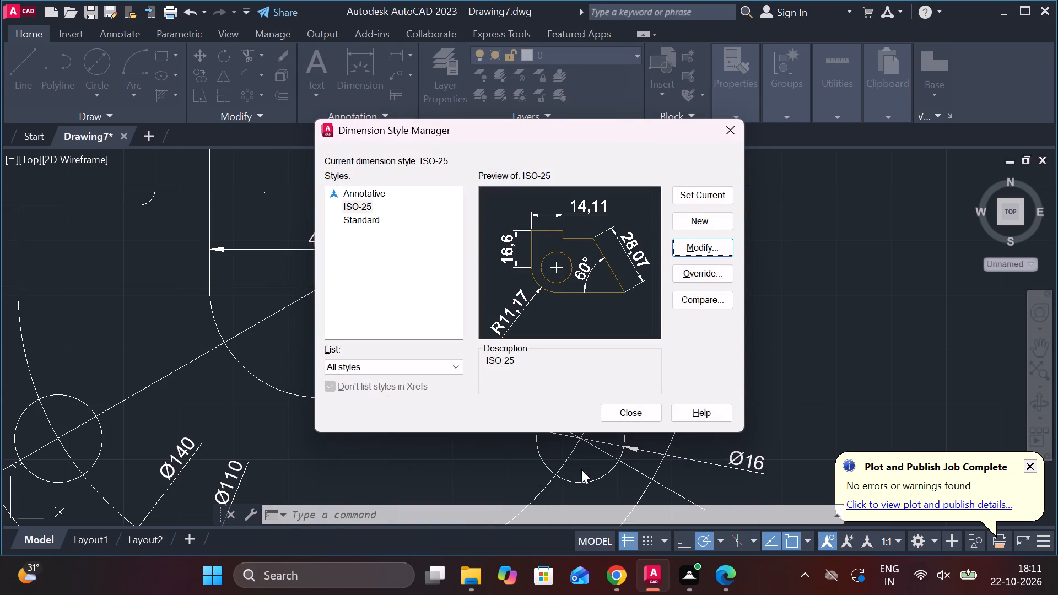
pyautogui.click(704, 188)
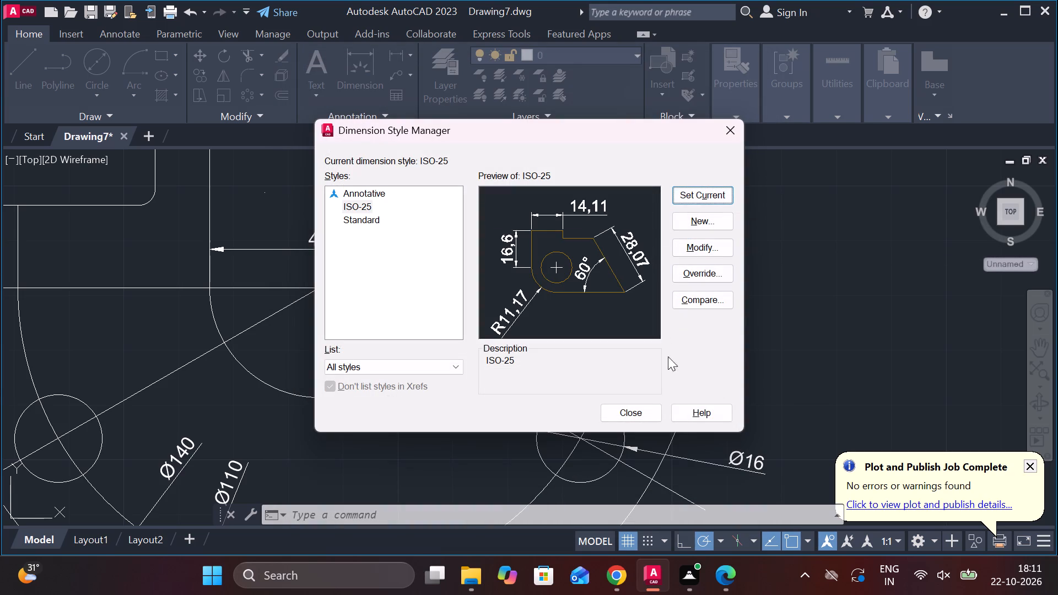
pyautogui.click(633, 409)
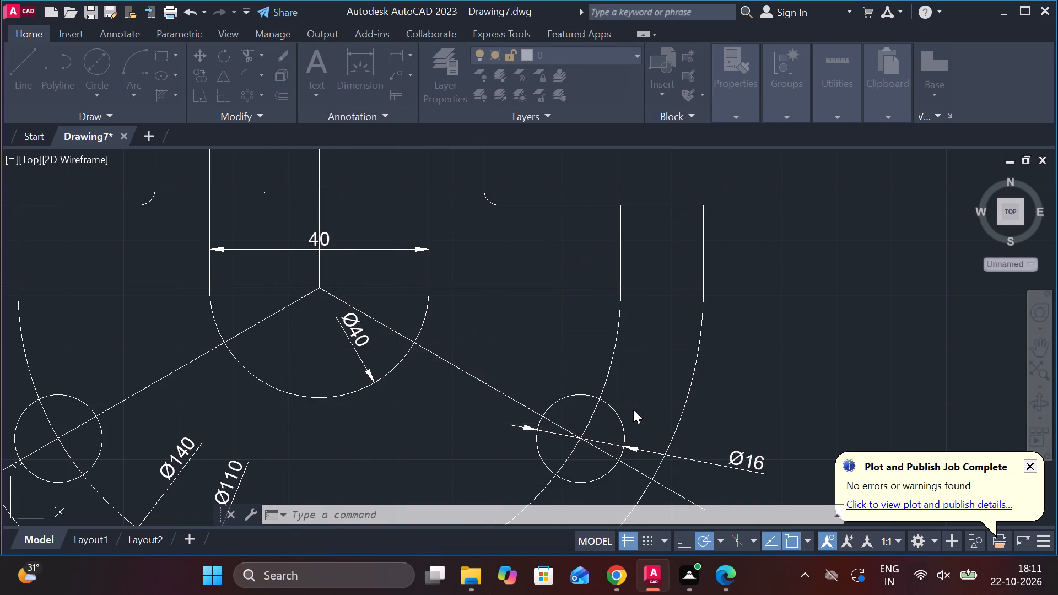
# Change the ISO-25 text alignment to ISO standard, apply it and set the style current.
pyautogui.scroll(2, 385, 427)
pyautogui.scroll(-3, 385, 426)
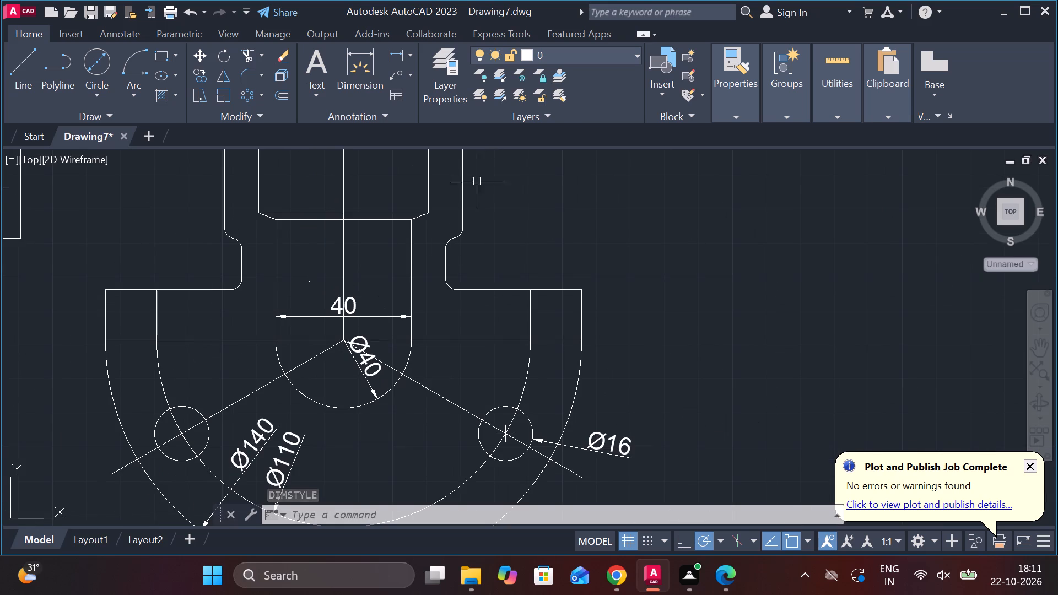
pyautogui.click(482, 209)
pyautogui.press('d')
pyautogui.press('Return')
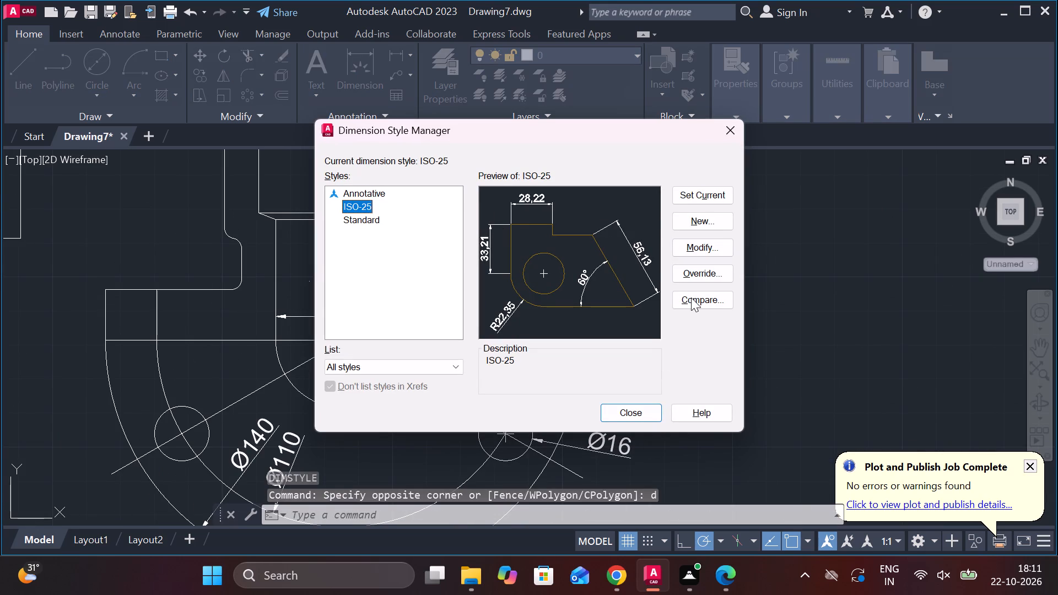
pyautogui.click(720, 253)
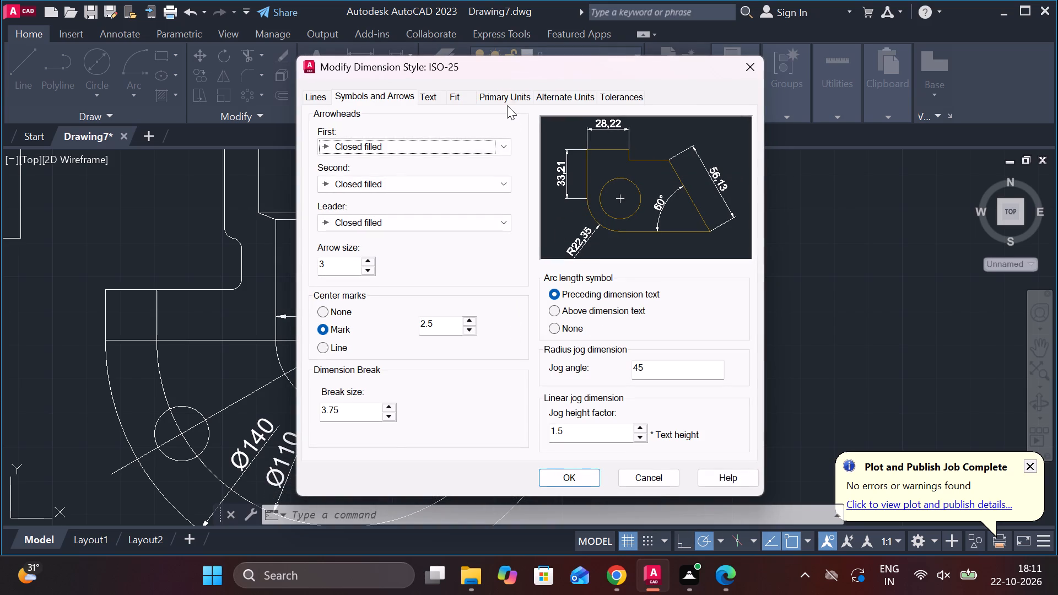
pyautogui.click(508, 98)
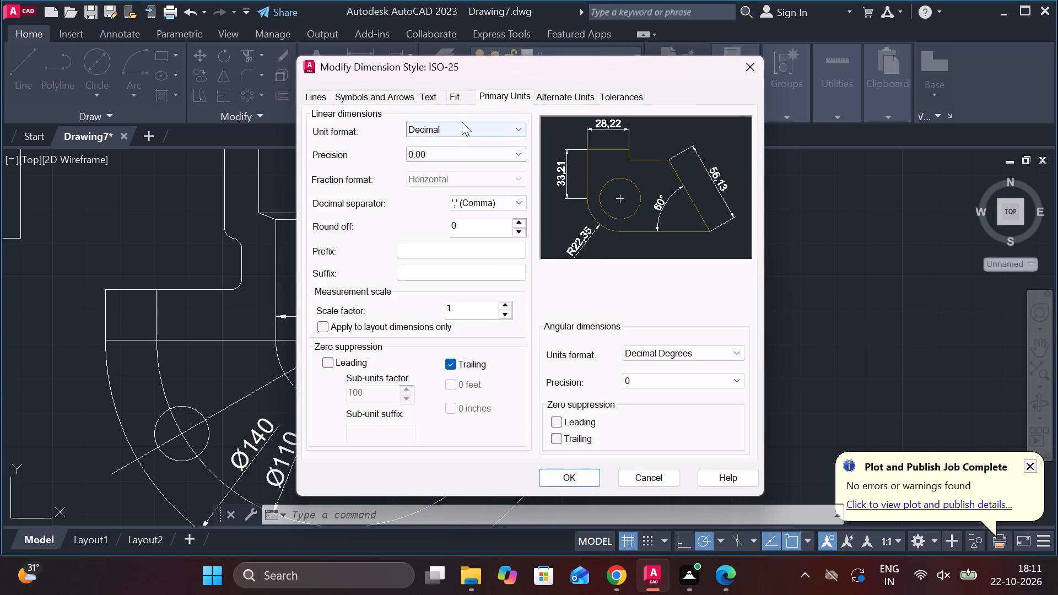
pyautogui.click(458, 98)
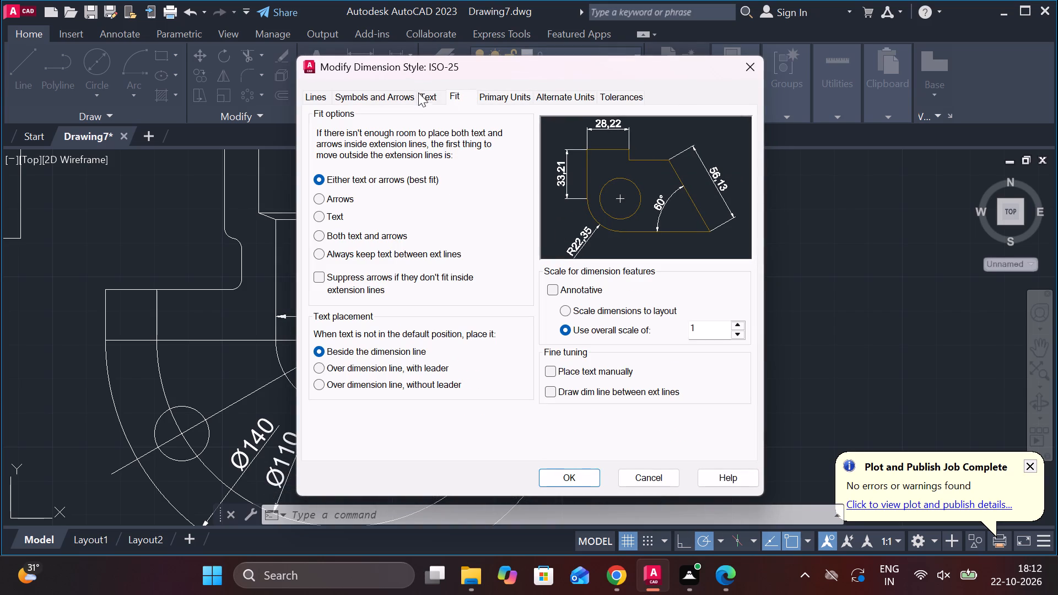
pyautogui.click(418, 96)
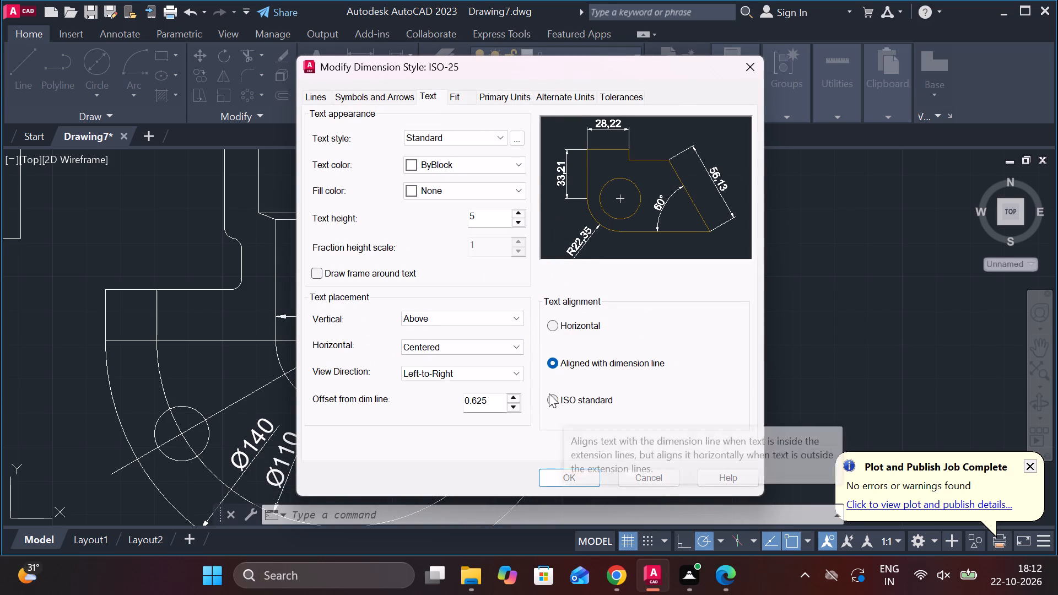
pyautogui.click(549, 393)
pyautogui.click(568, 483)
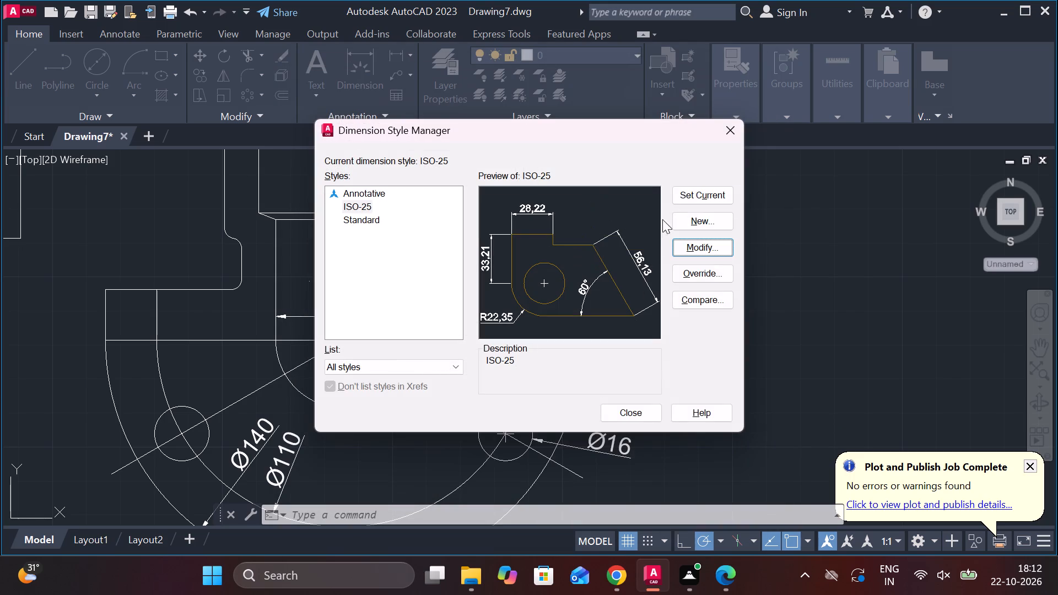
pyautogui.click(689, 186)
pyautogui.click(619, 413)
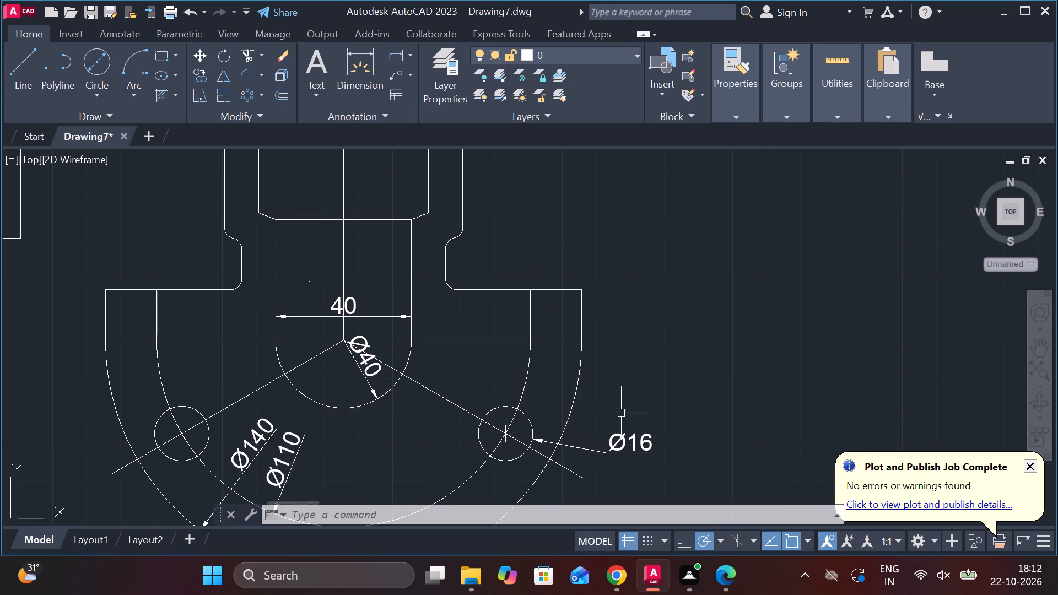
# Add a horizontal linear dimension across the outer width of the narrow neck just above the semicircular flange.
pyautogui.scroll(-1, 535, 401)
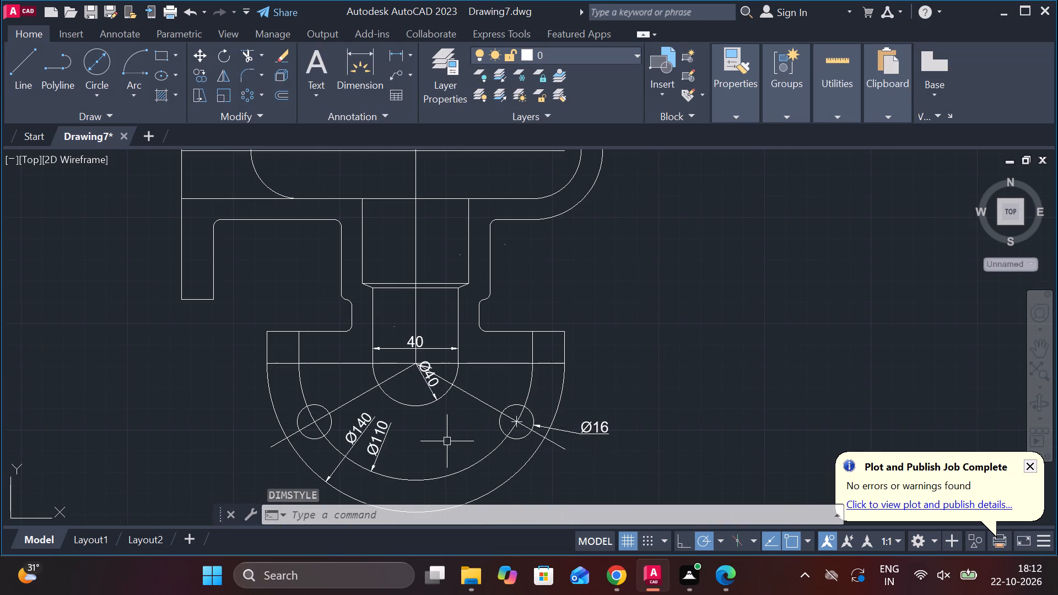
pyautogui.scroll(3, 444, 441)
pyautogui.scroll(-2, 444, 441)
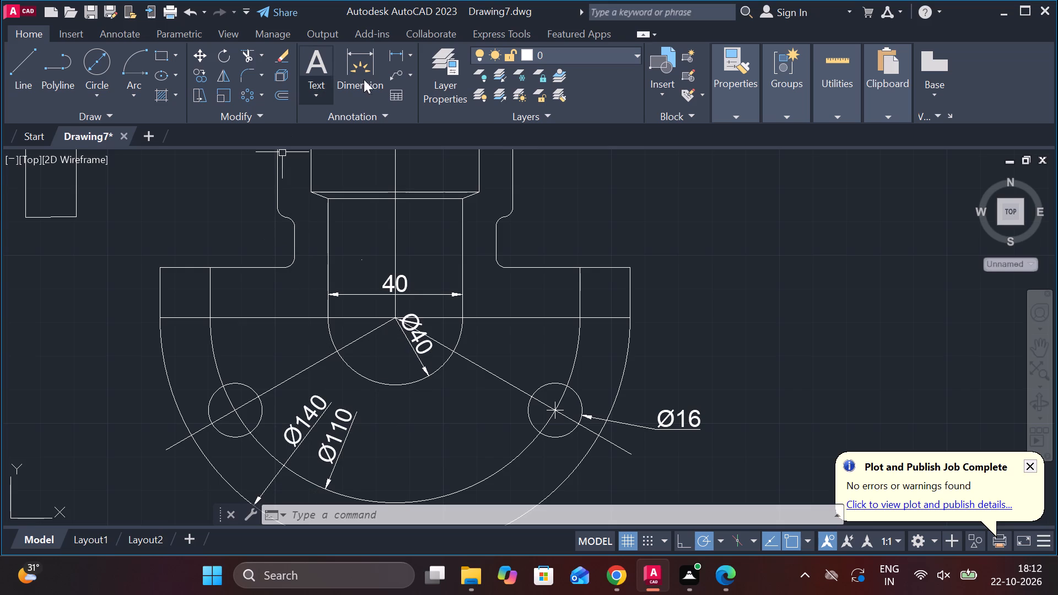
pyautogui.click(392, 56)
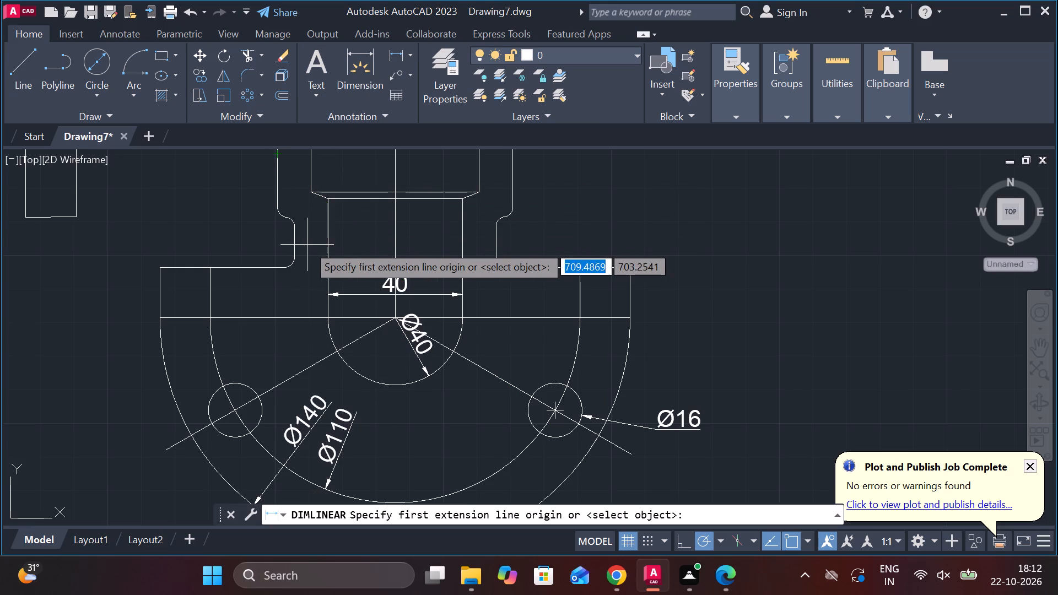
pyautogui.click(298, 243)
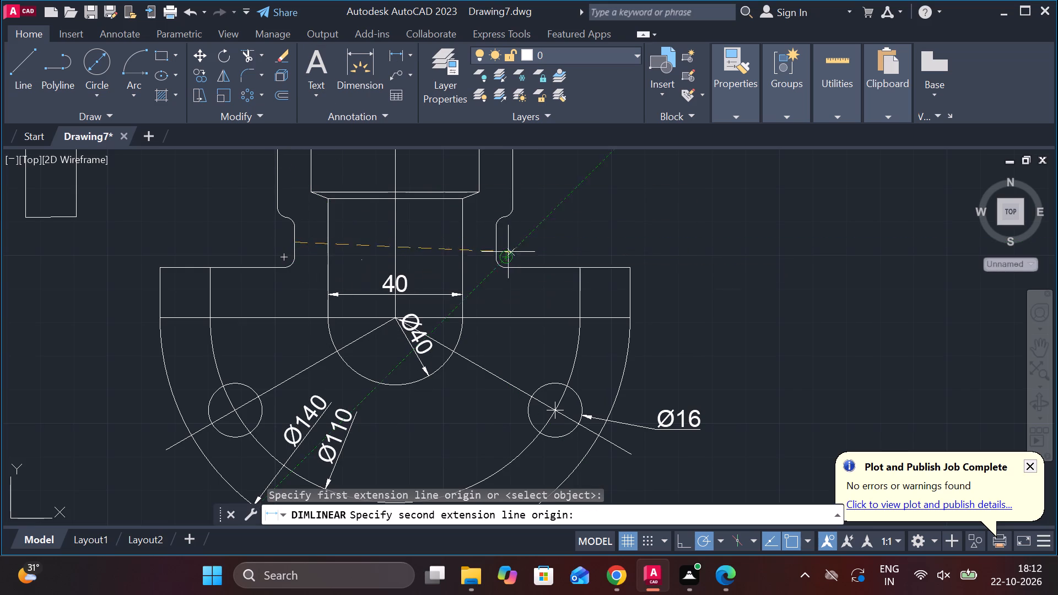
pyautogui.click(499, 245)
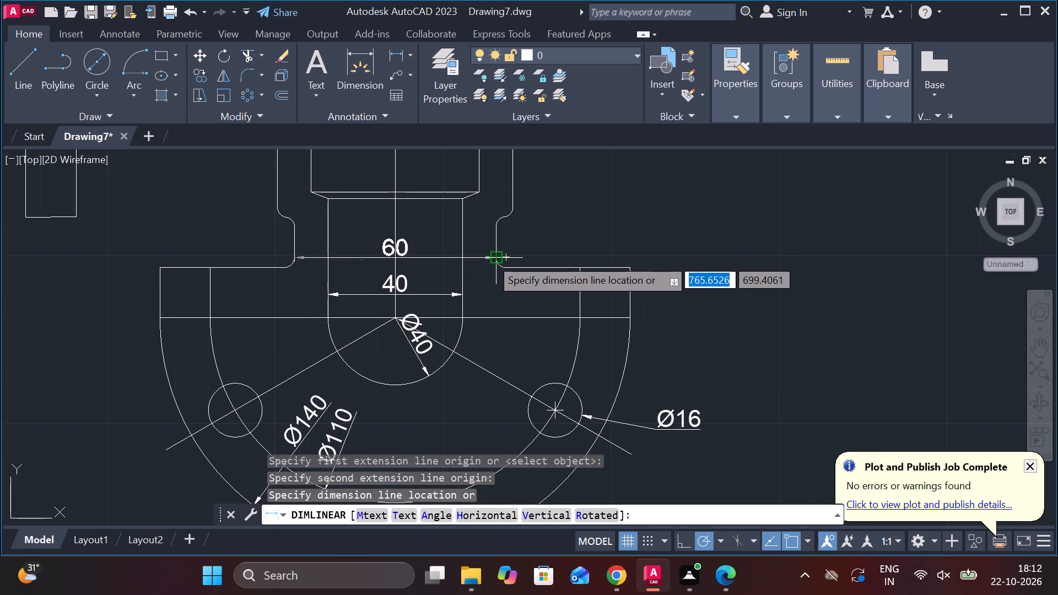
pyautogui.click(479, 241)
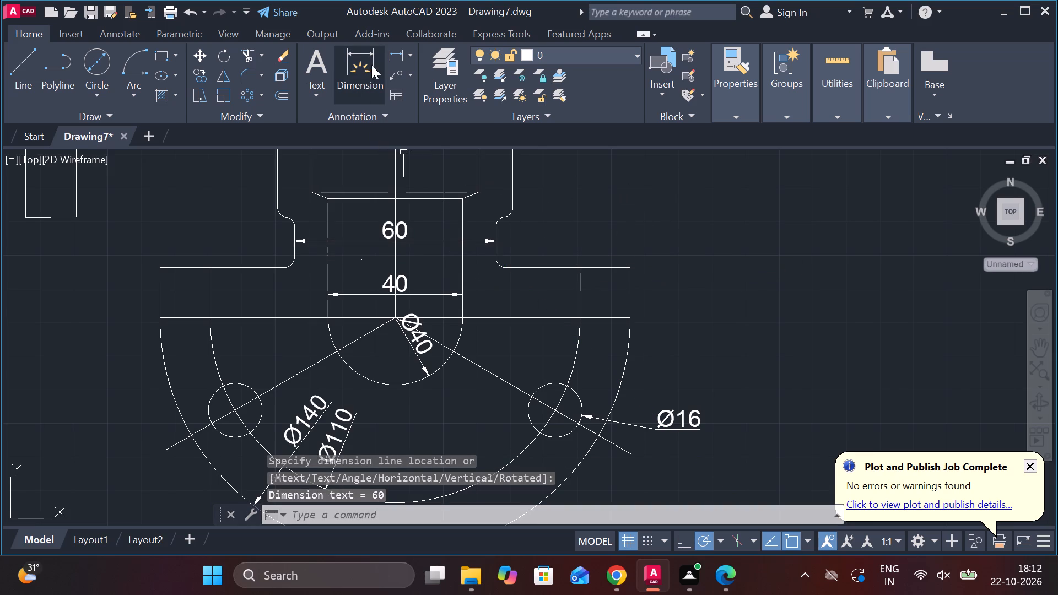
# Add a horizontal linear dimension across the wider vertical bore, between its two inner walls above the chamfer.
pyautogui.click(392, 58)
pyautogui.scroll(-2, 406, 209)
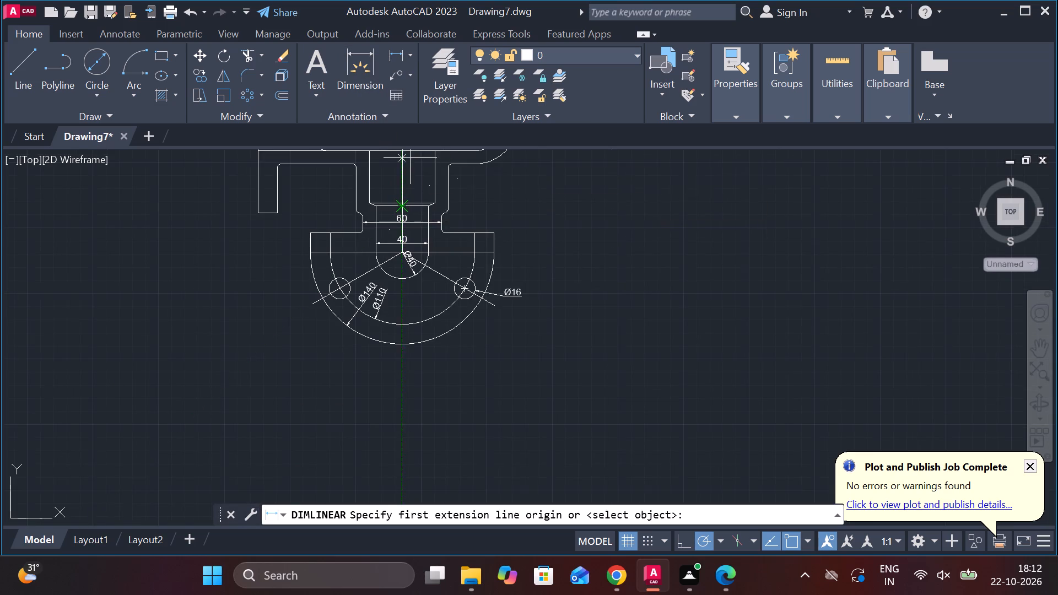
pyautogui.scroll(3, 410, 158)
pyautogui.click(232, 235)
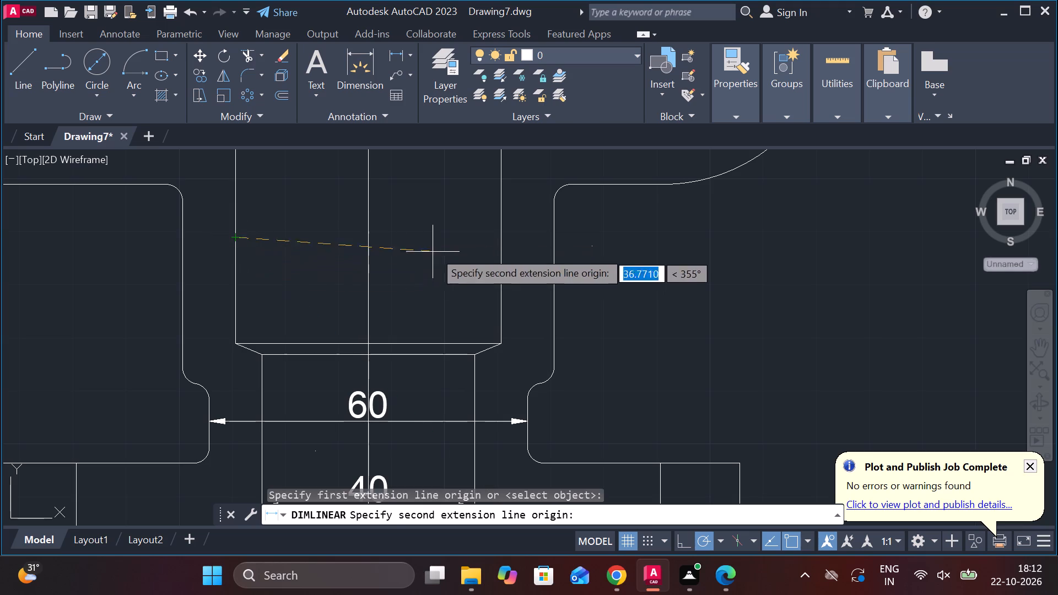
pyautogui.click(500, 239)
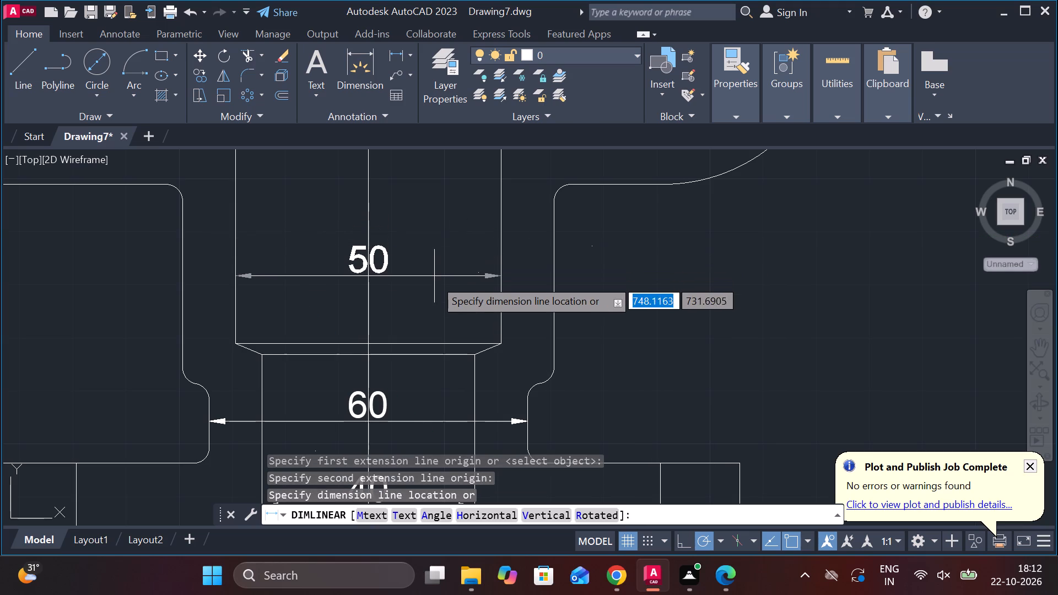
pyautogui.click(437, 236)
# Add a horizontal linear dimension for the thickness of the left vertical flange, placed just below its lower end.
pyautogui.scroll(-2, 445, 234)
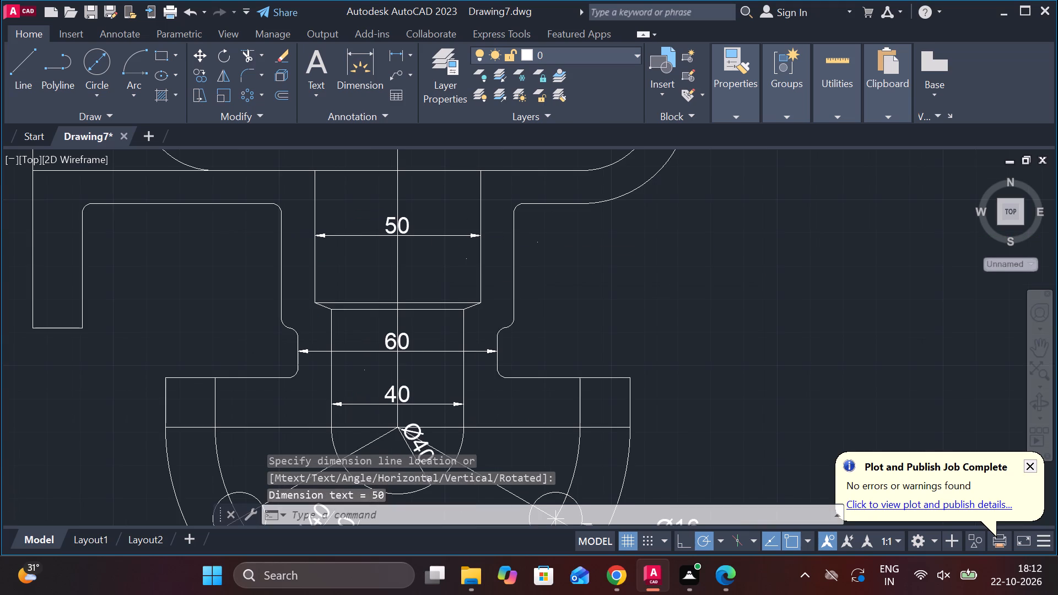
pyautogui.scroll(2, 446, 174)
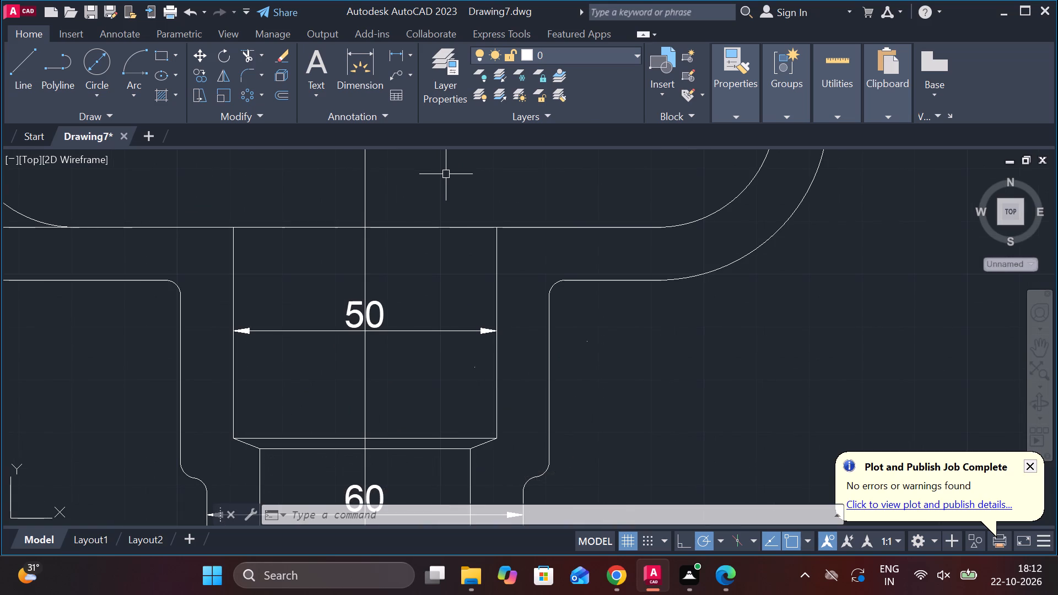
pyautogui.scroll(-3, 289, 215)
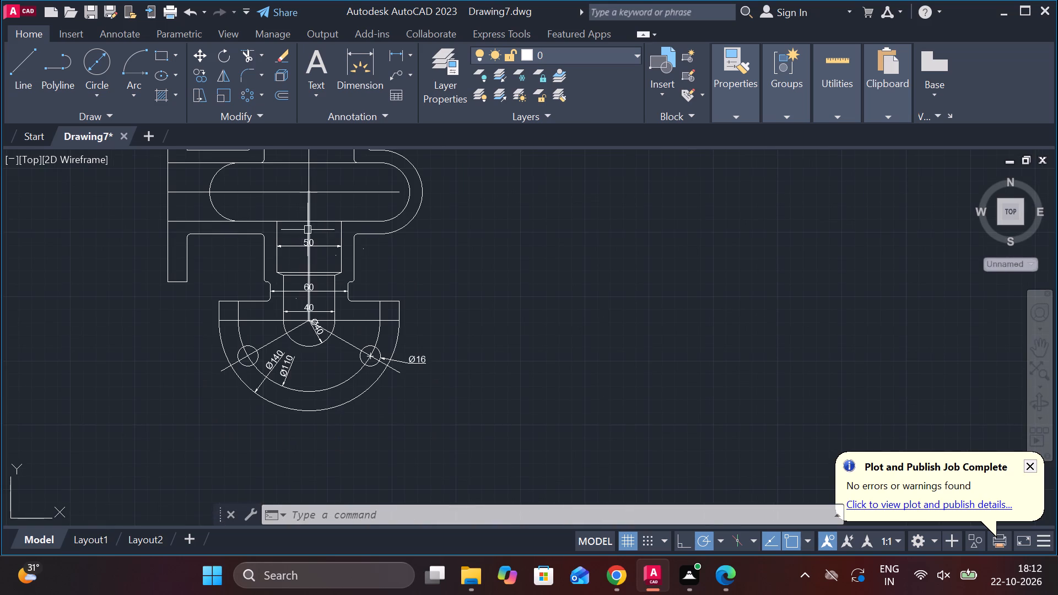
pyautogui.click(396, 56)
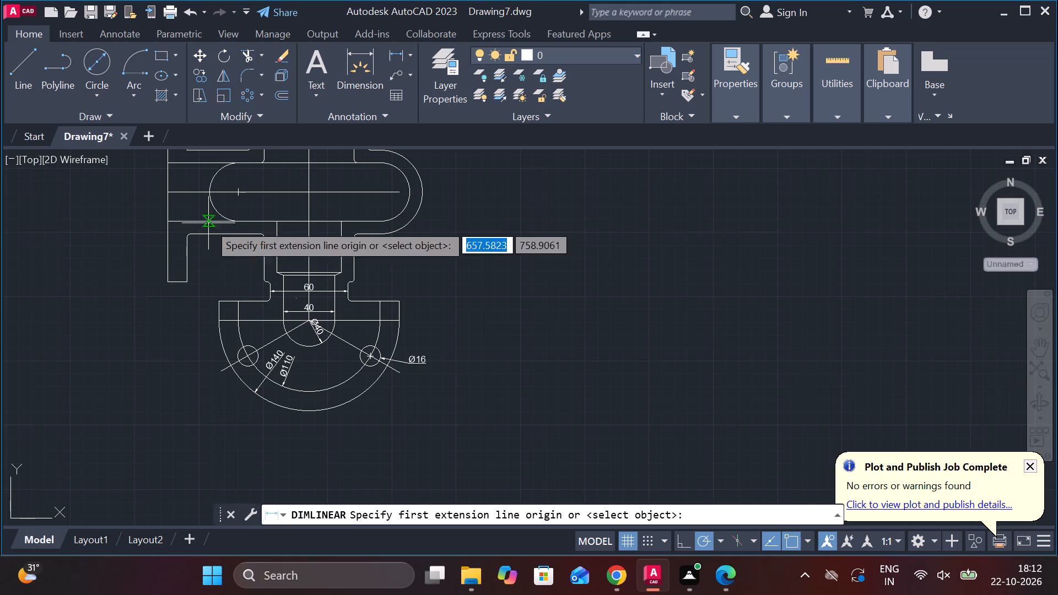
pyautogui.click(169, 281)
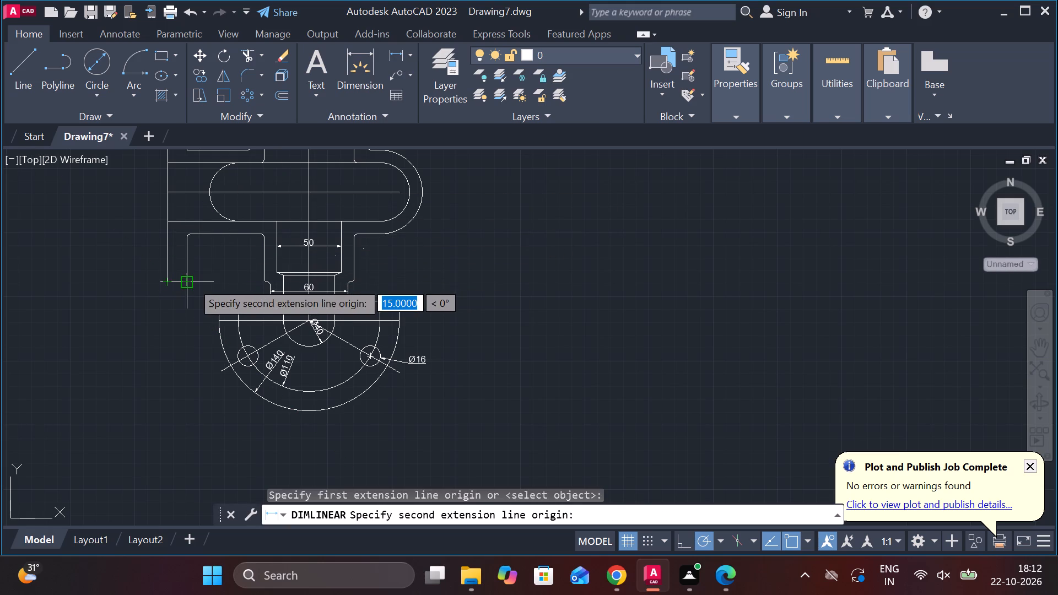
pyautogui.click(191, 281)
pyautogui.click(188, 302)
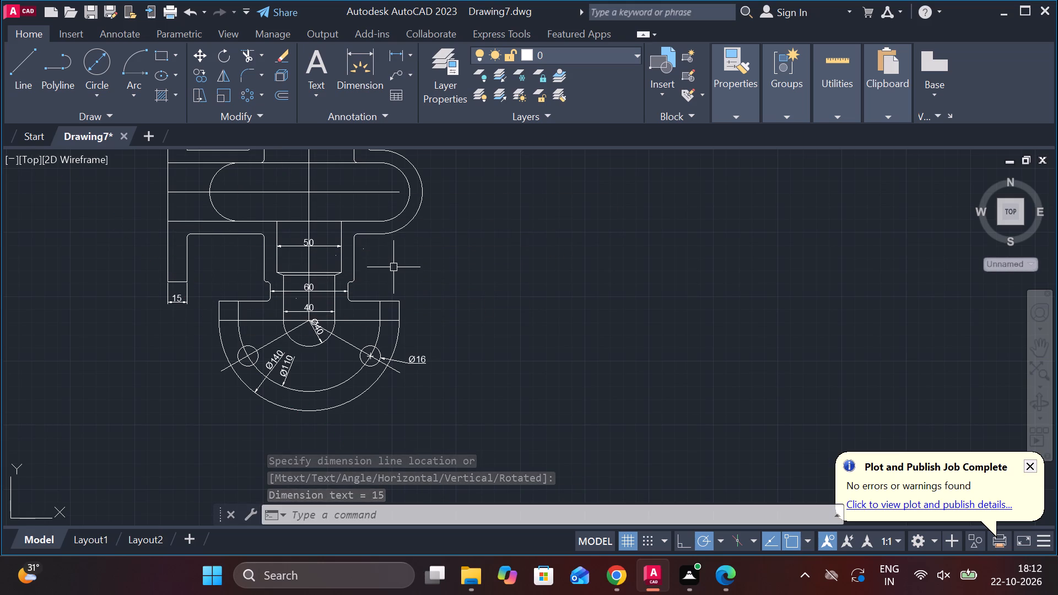
# Add a vertical linear dimension for the straight edge at the right end of the semicircular flange, placed just outside it.
pyautogui.click(401, 56)
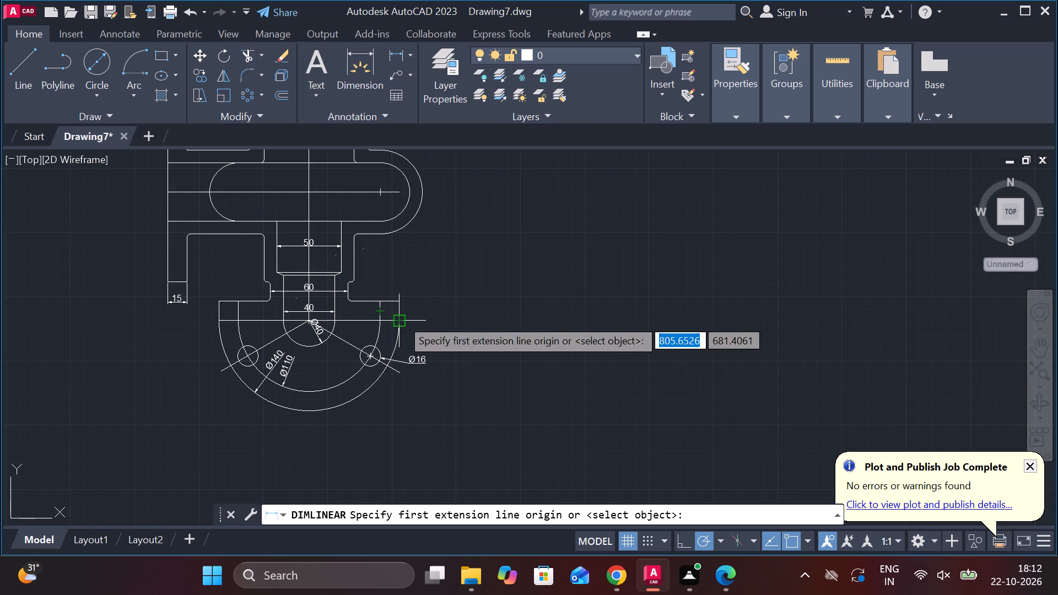
pyautogui.click(401, 318)
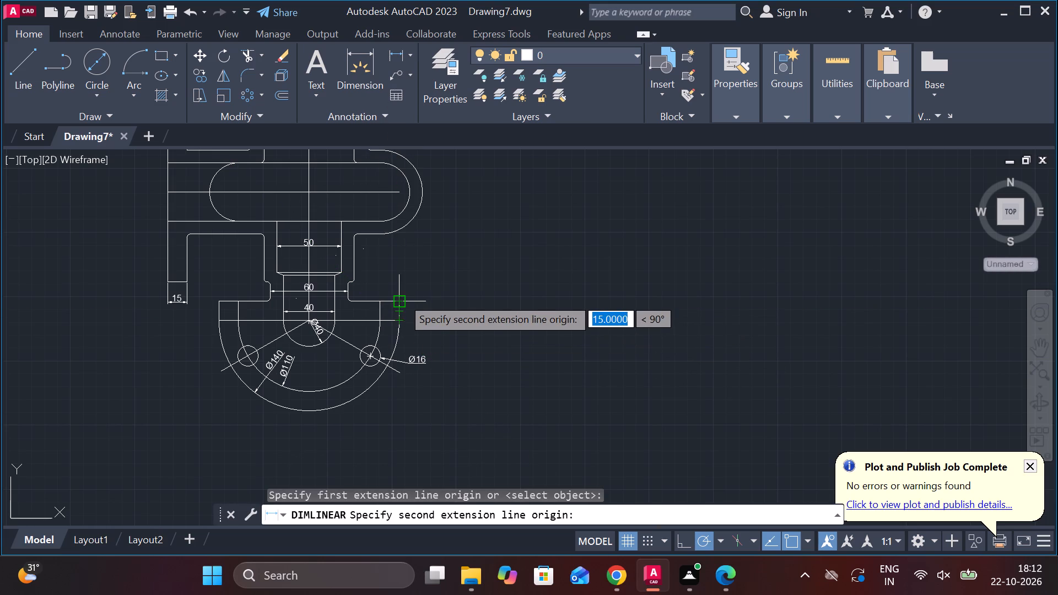
pyautogui.click(402, 297)
pyautogui.scroll(2, 423, 303)
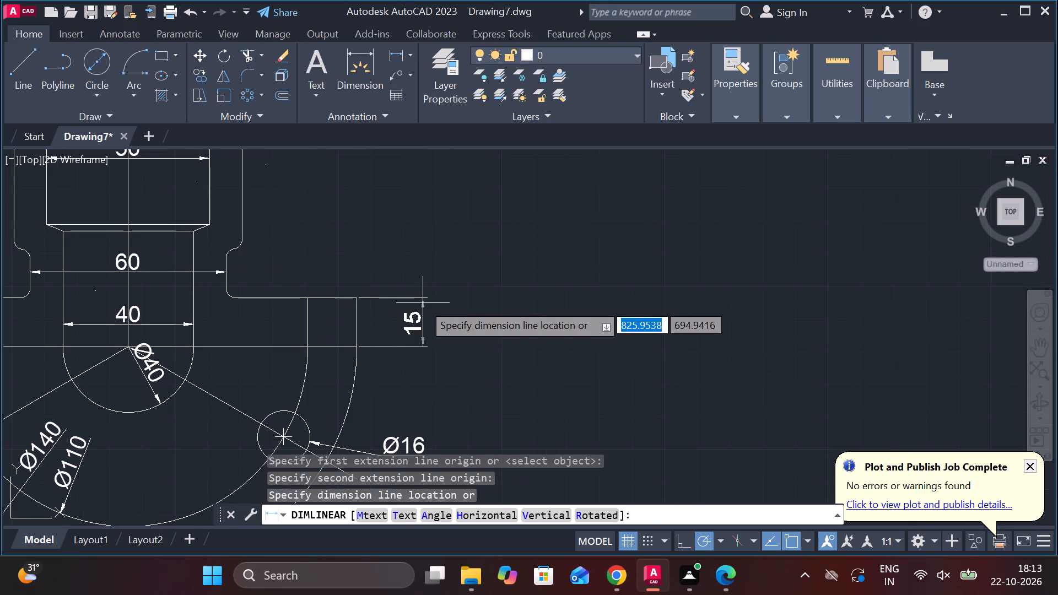
pyautogui.click(428, 328)
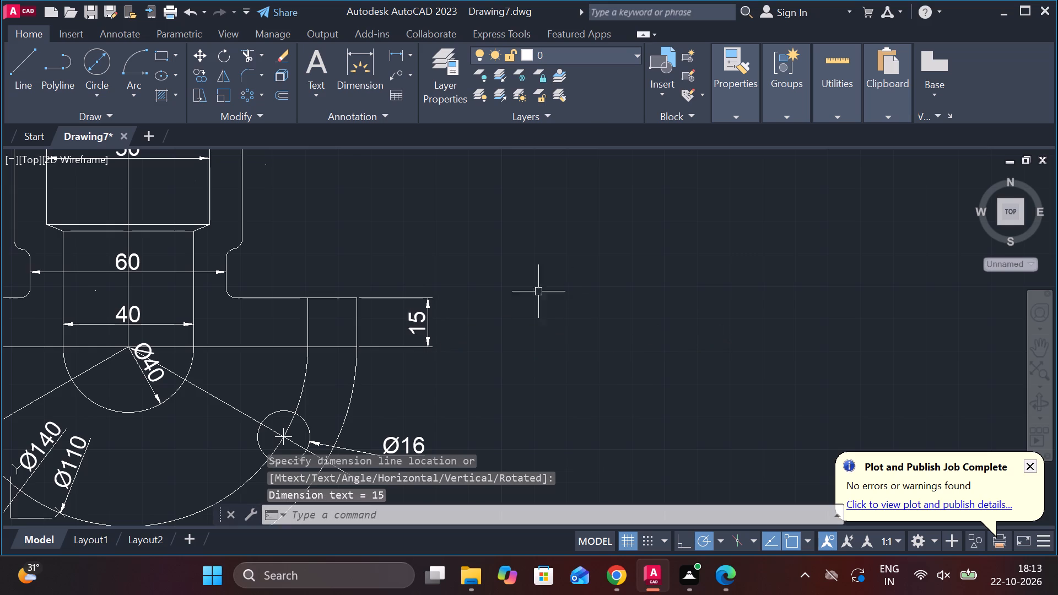
# Add a vertical linear dimension for the full height of the left flange's outer face, placed well left of the part.
pyautogui.scroll(-2, 457, 269)
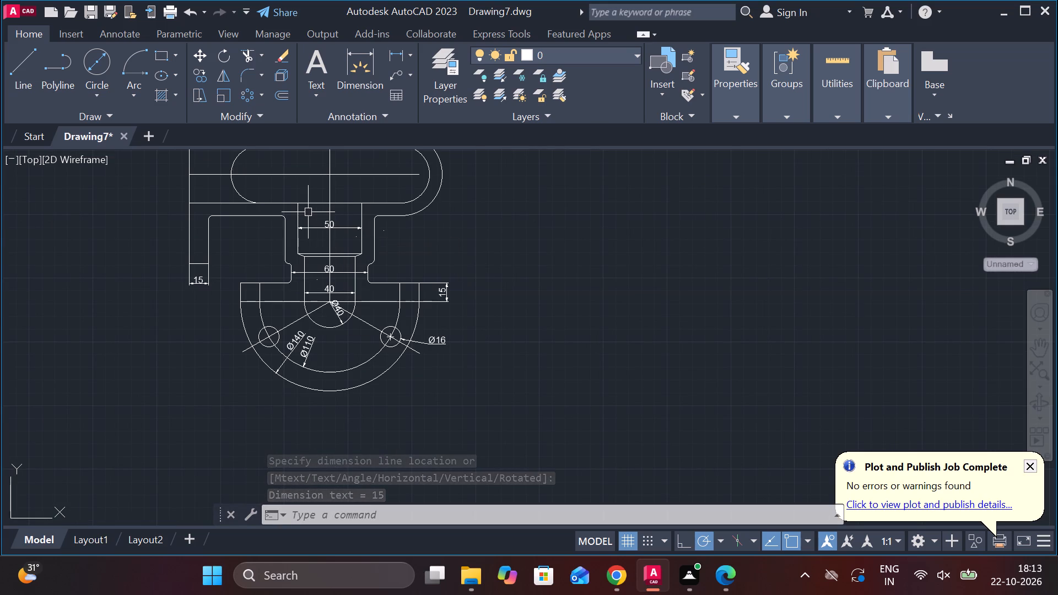
pyautogui.scroll(-2, 260, 205)
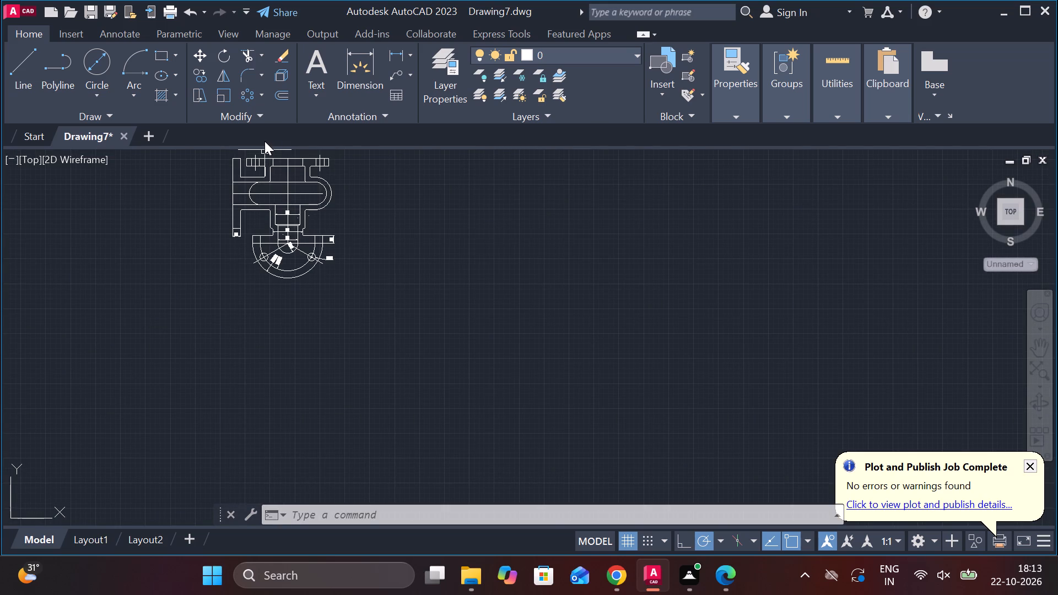
pyautogui.scroll(6, 264, 142)
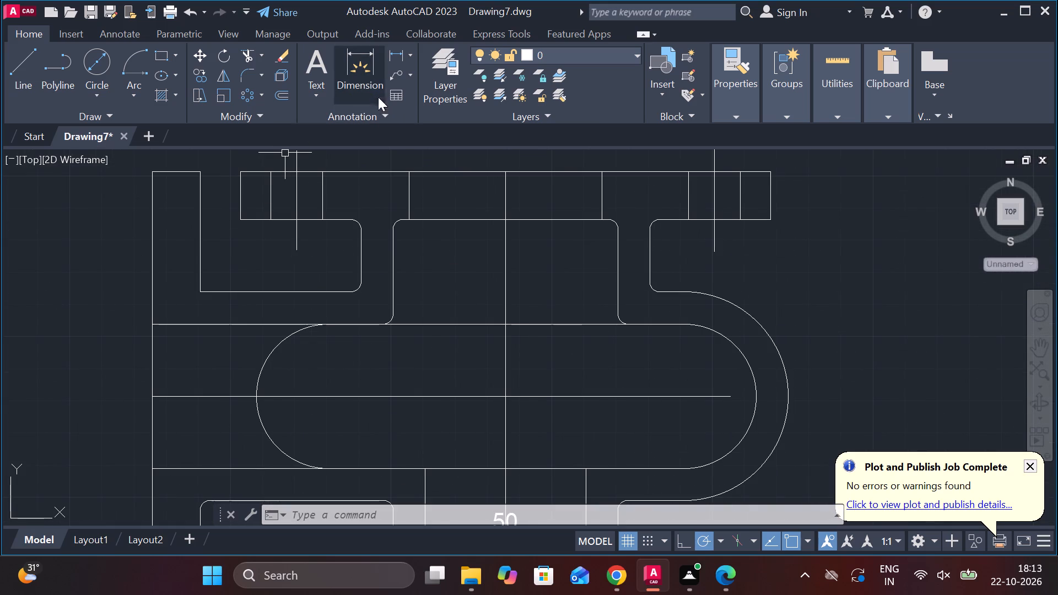
pyautogui.click(392, 53)
pyautogui.scroll(-2, 172, 270)
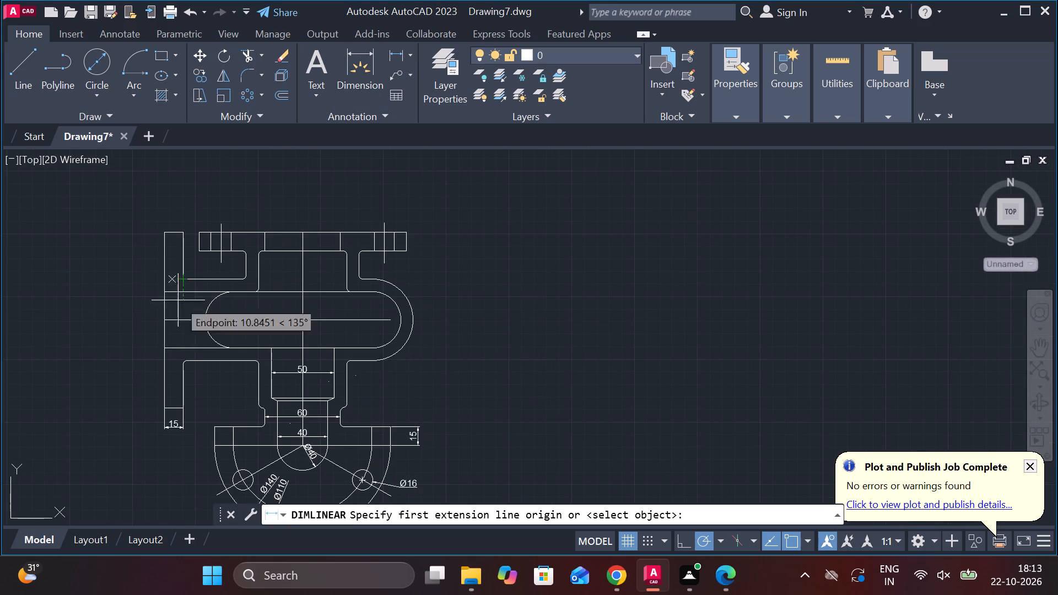
pyautogui.doubleClick(166, 409)
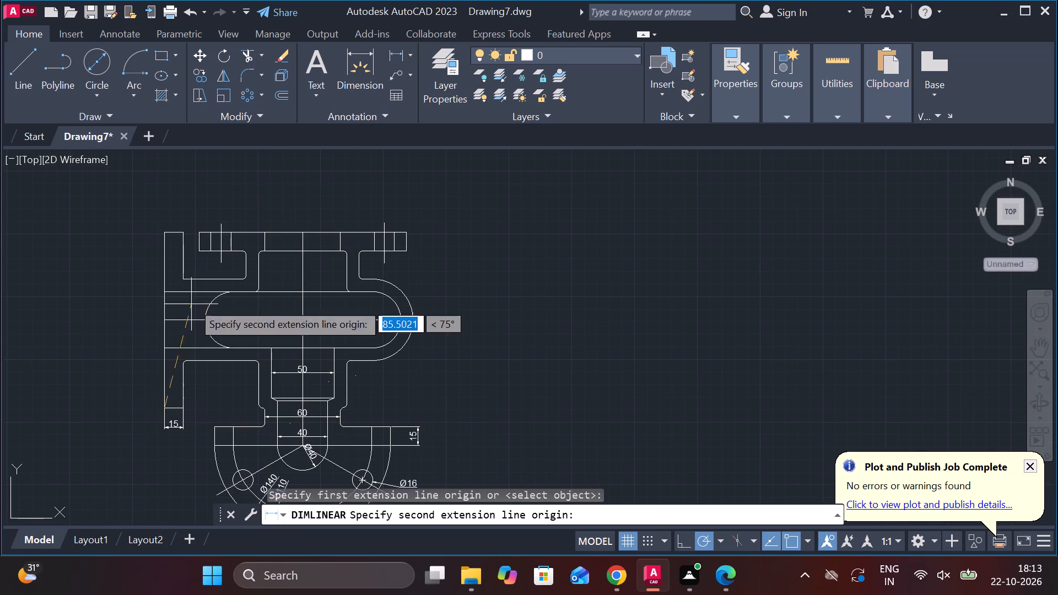
pyautogui.click(168, 236)
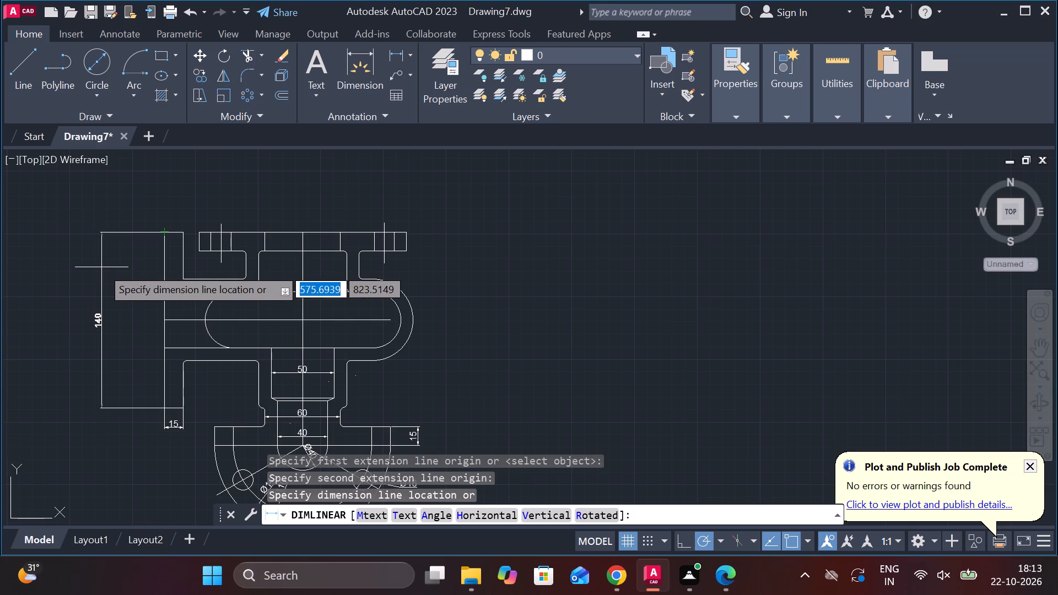
pyautogui.click(82, 268)
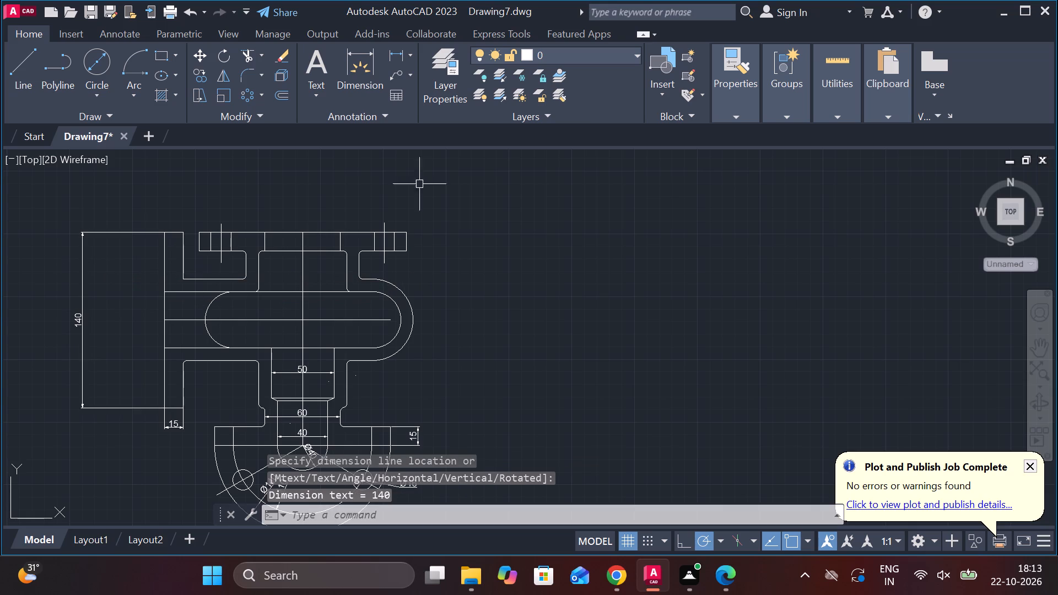
# Add a vertical linear dimension for the horizontal bore's height at the left flange face, placed between the face and the overall-height dimension.
pyautogui.click(393, 61)
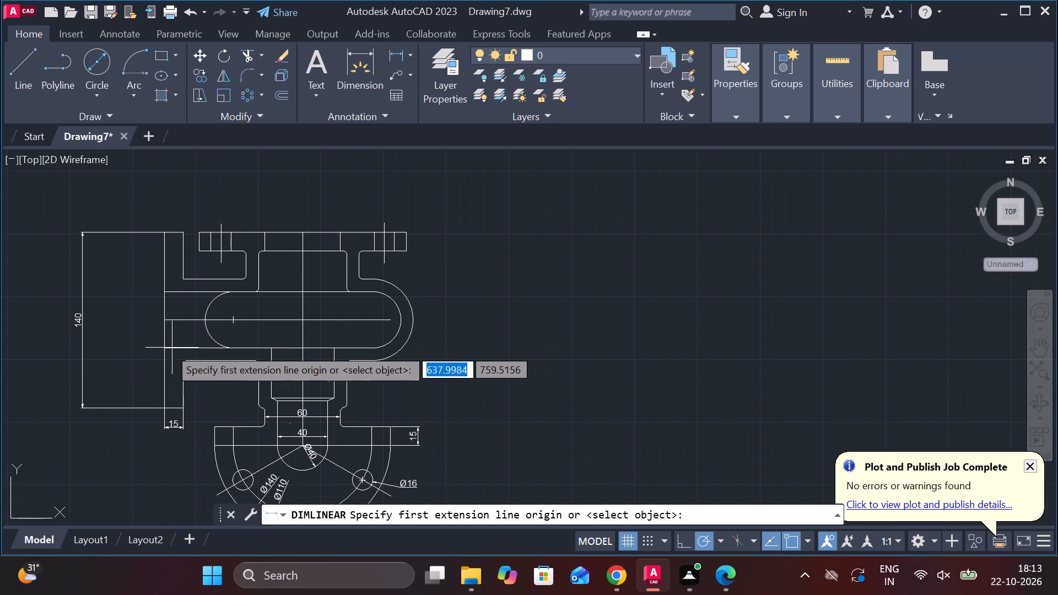
pyautogui.click(166, 346)
pyautogui.click(168, 297)
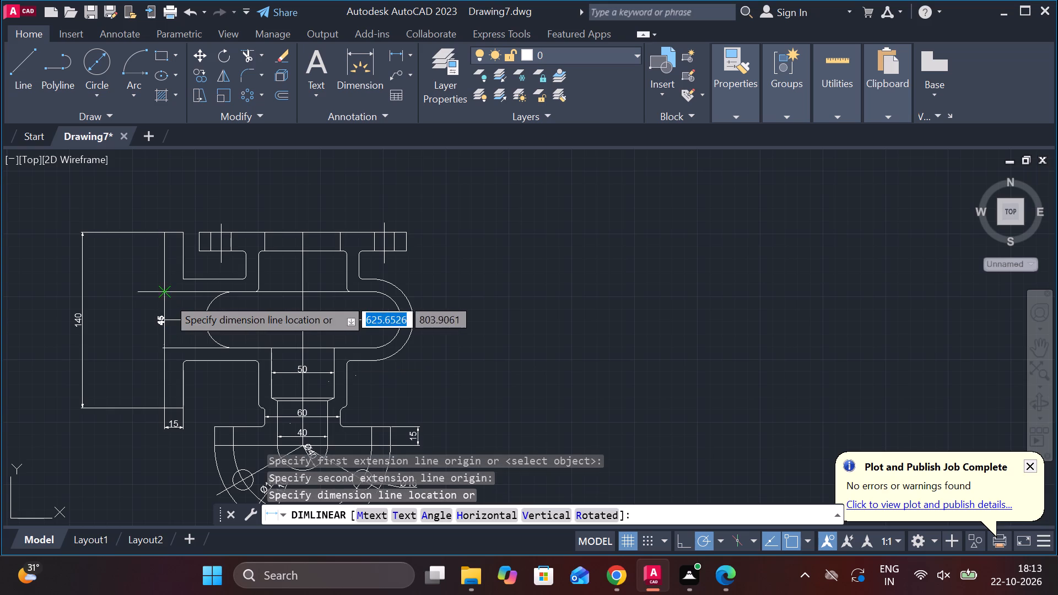
pyautogui.click(126, 311)
# Move the left flange's overall-height dimension line closer to the part, just outside the bore-height dimension, and clear the selection.
pyautogui.click(82, 322)
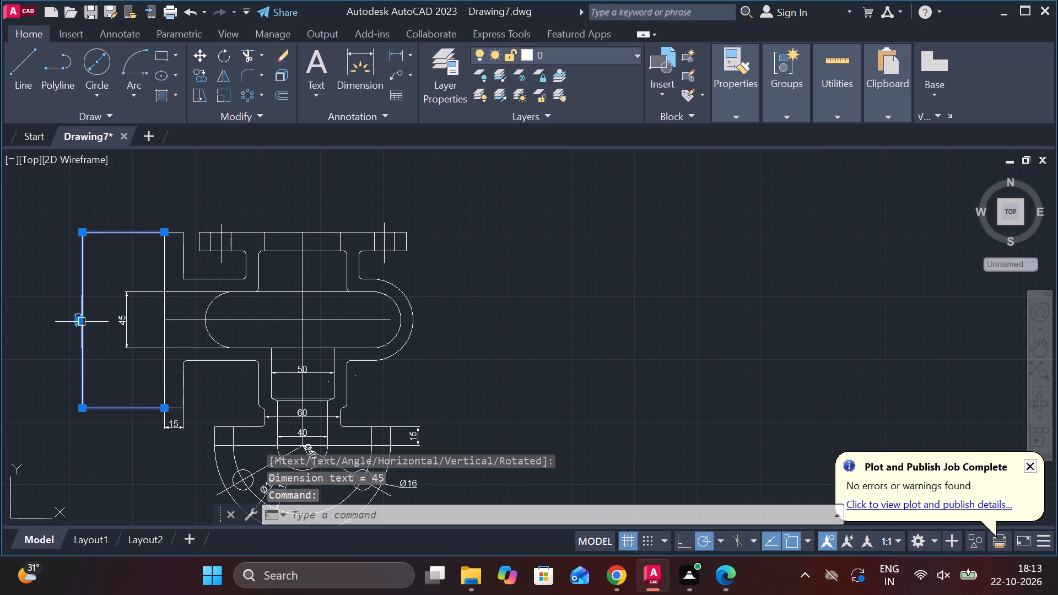
pyautogui.moveTo(81, 322); pyautogui.dragTo(97, 322)
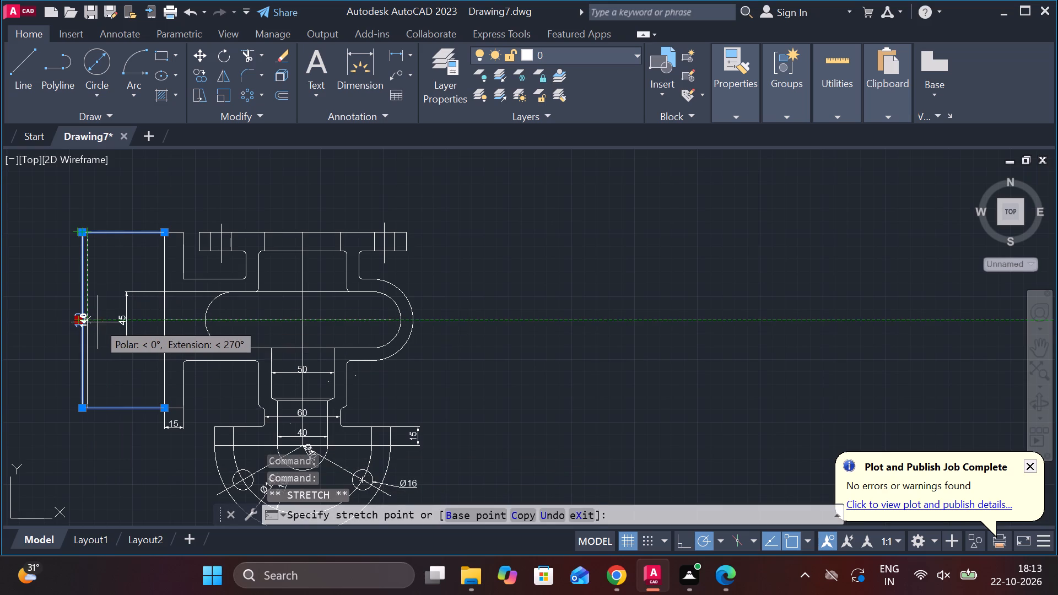
pyautogui.moveTo(97, 322); pyautogui.dragTo(104, 322)
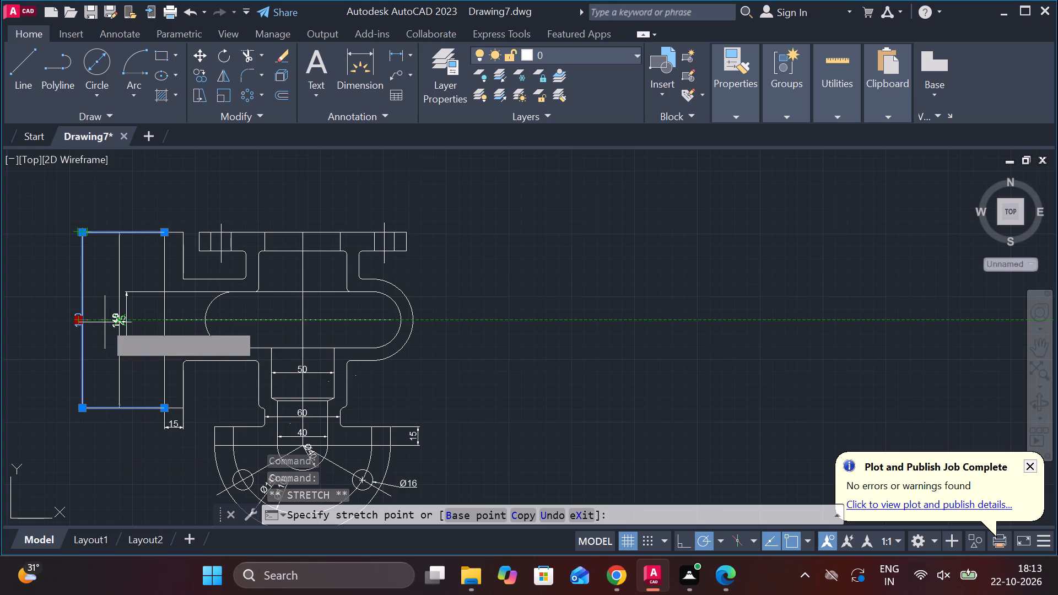
pyautogui.moveTo(104, 322); pyautogui.dragTo(101, 322)
pyautogui.click(104, 321)
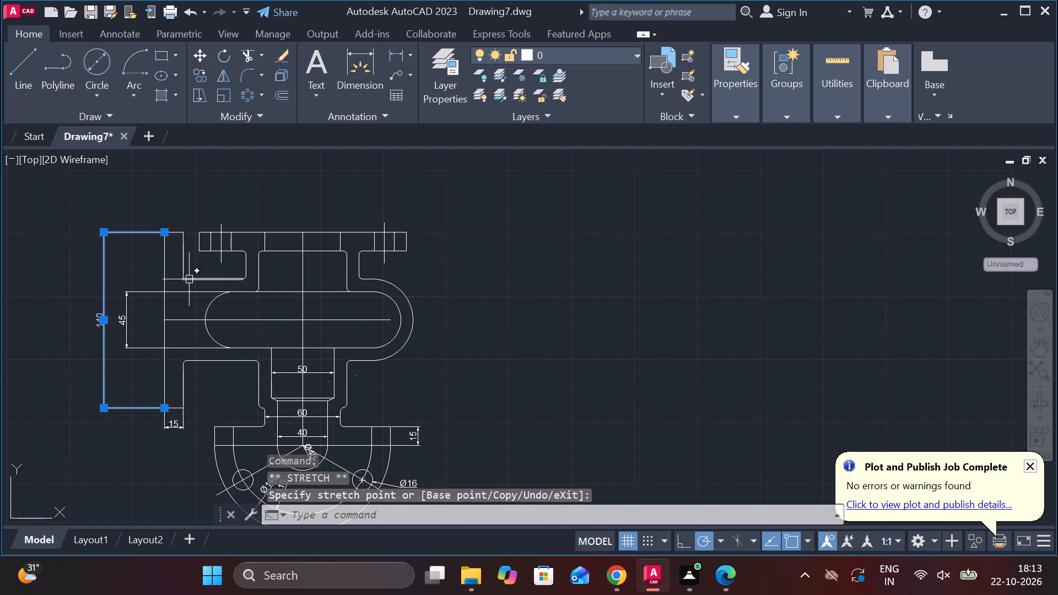
pyautogui.click(530, 312)
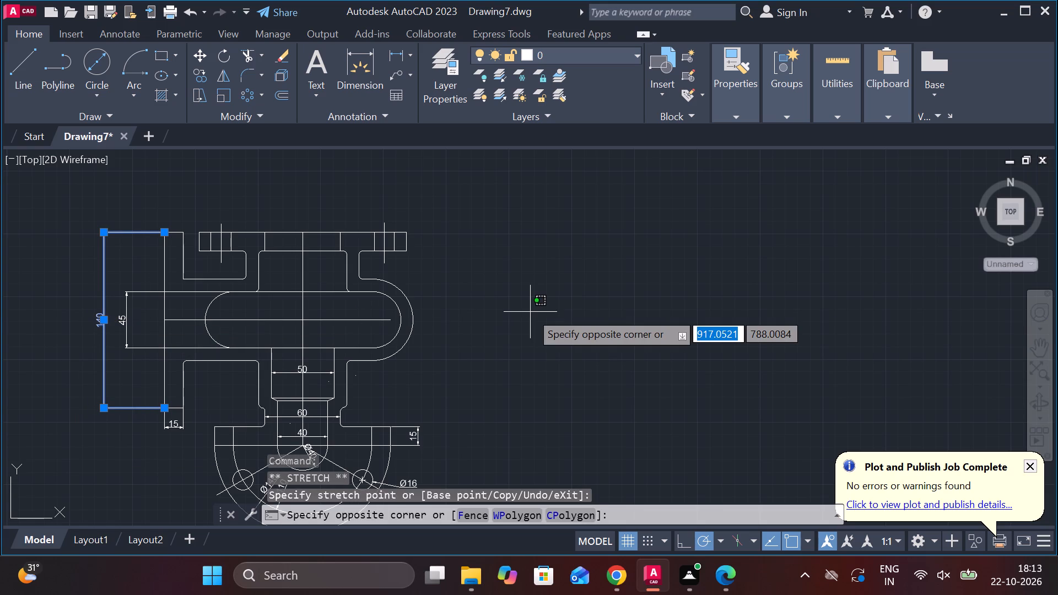
pyautogui.press('Escape')
pyautogui.press('Escape')
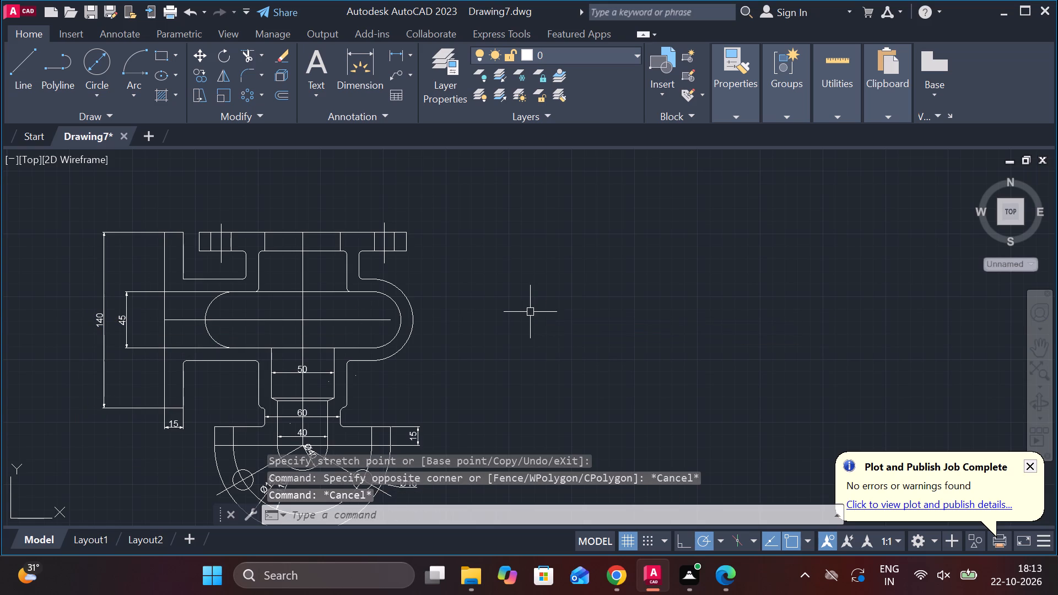
# Add a vertical linear dimension from the semicircular flange's centreline at its right end to the top flange's upper right corner, placed well right of the part.
pyautogui.scroll(1, 186, 392)
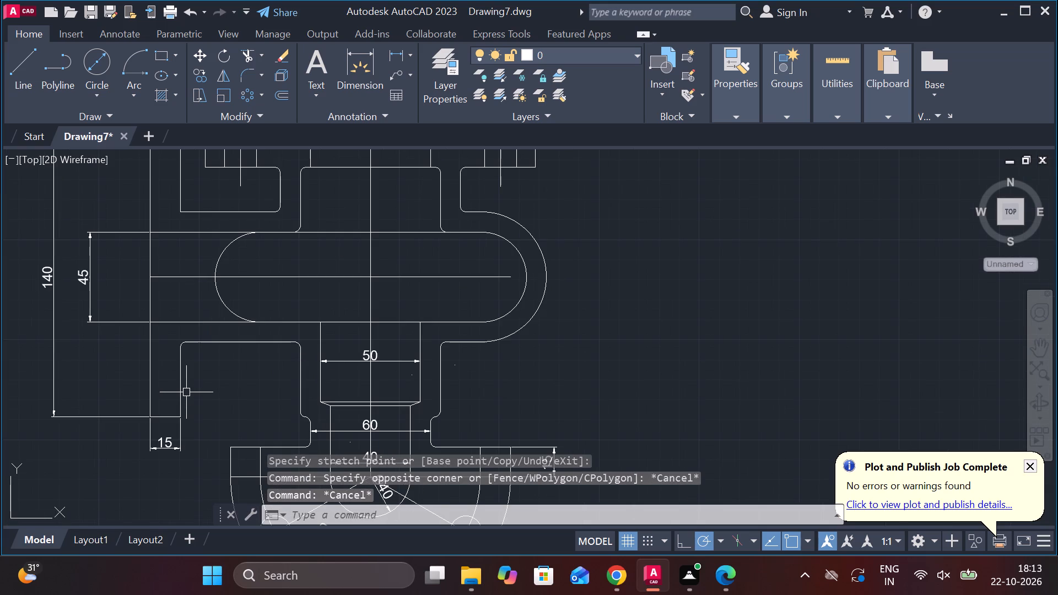
pyautogui.scroll(-3, 337, 360)
pyautogui.scroll(3, 317, 333)
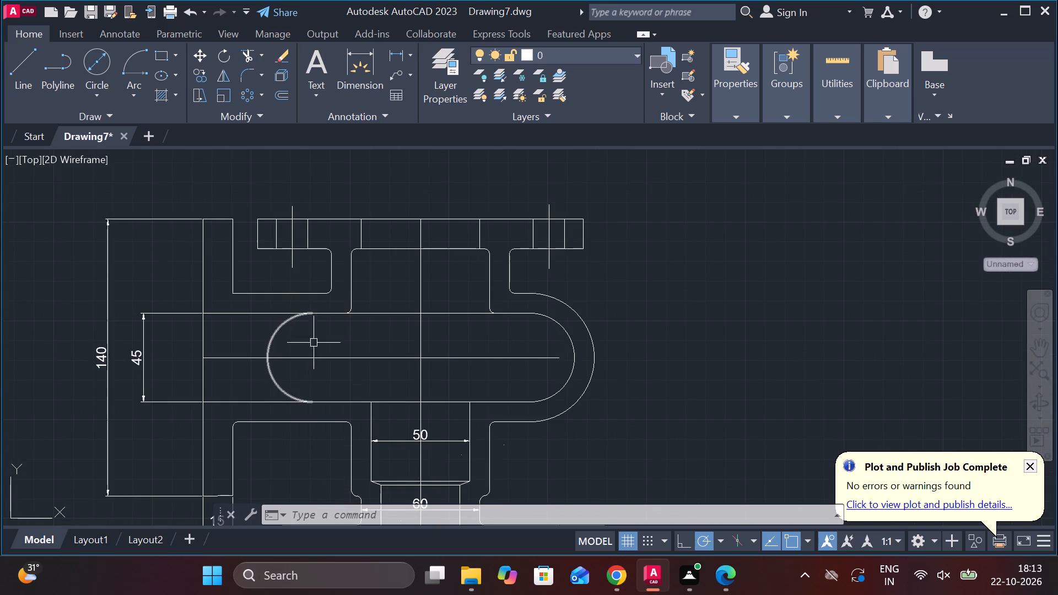
pyautogui.click(400, 55)
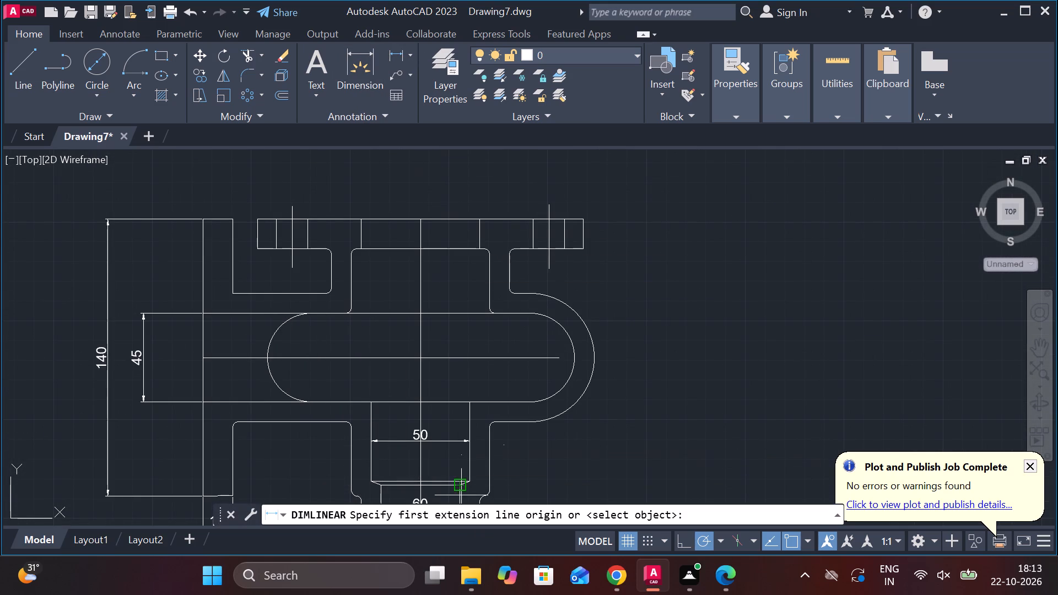
pyautogui.scroll(-2, 470, 377)
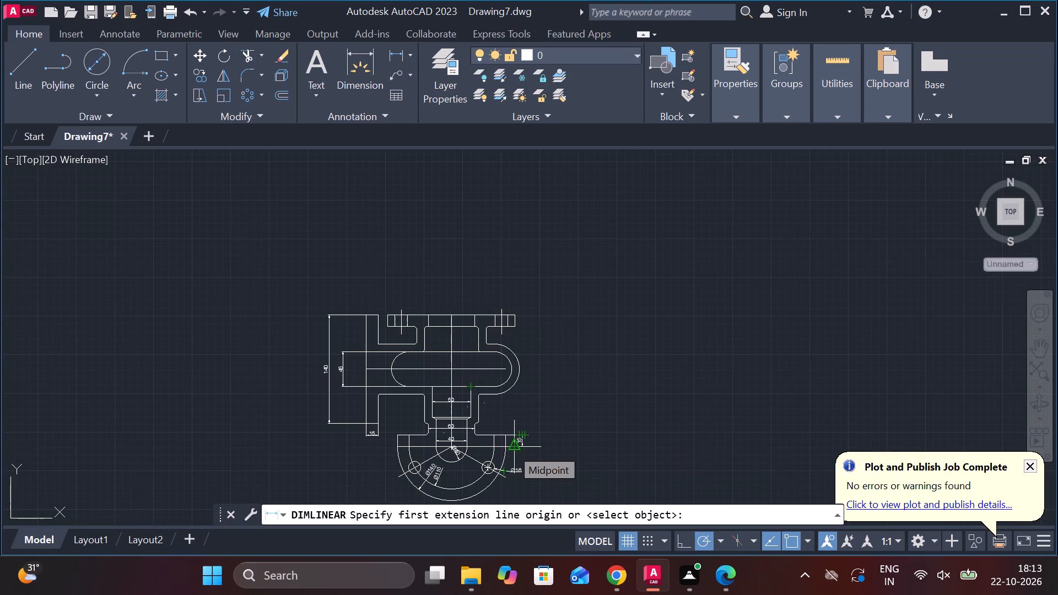
pyautogui.scroll(3, 511, 448)
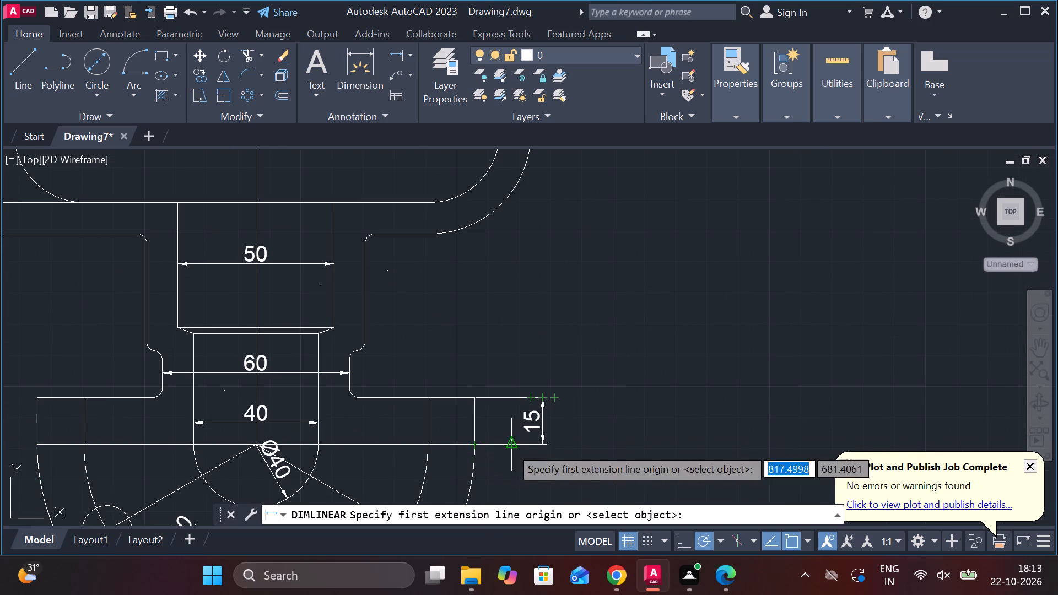
pyautogui.click(472, 444)
pyautogui.scroll(-1, 519, 345)
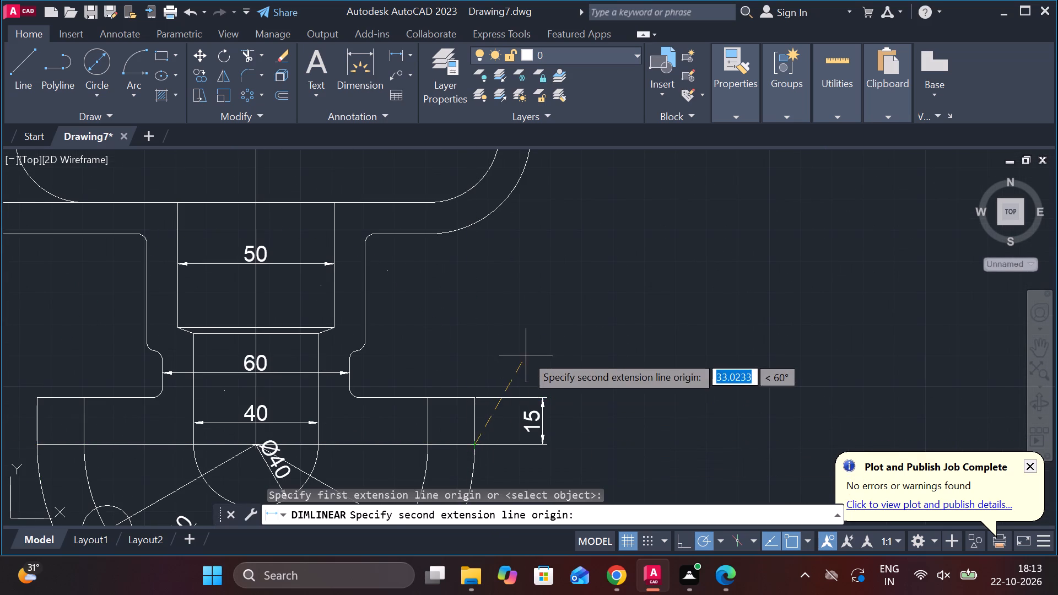
pyautogui.scroll(-2, 514, 337)
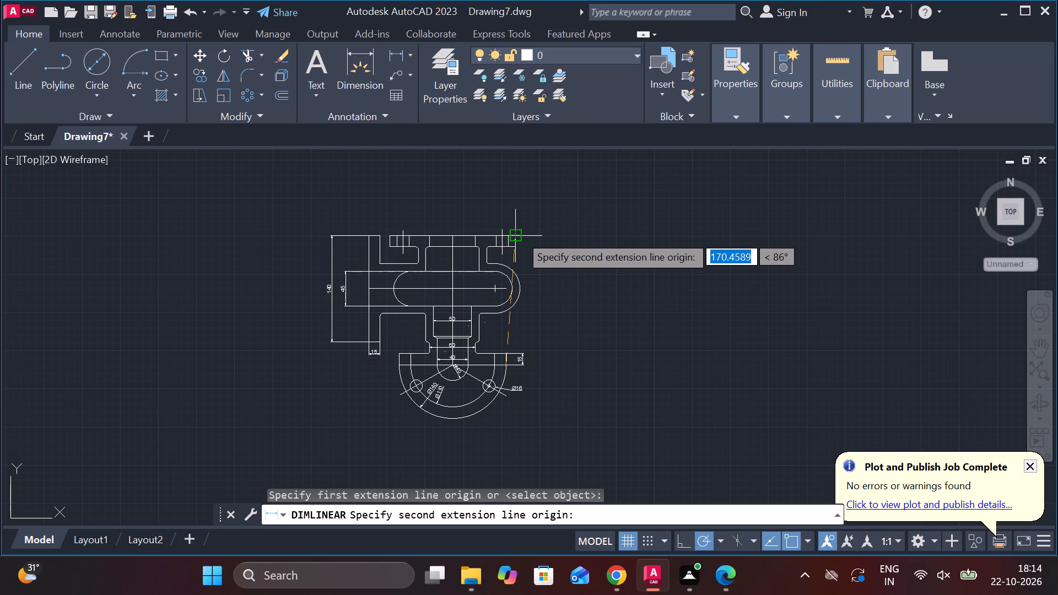
pyautogui.click(520, 235)
pyautogui.scroll(3, 564, 259)
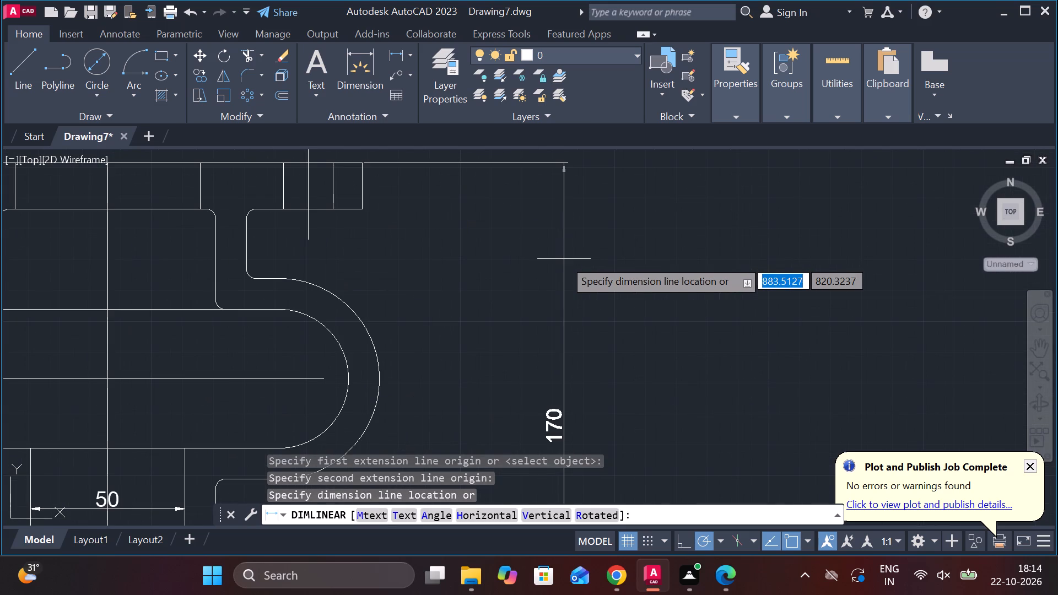
pyautogui.scroll(-3, 473, 267)
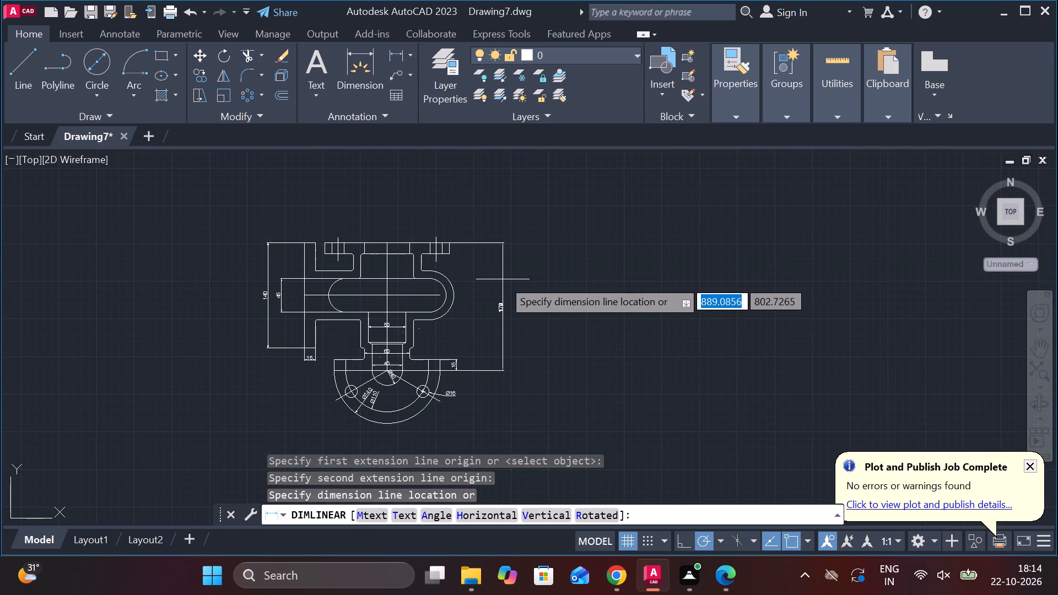
pyautogui.click(509, 279)
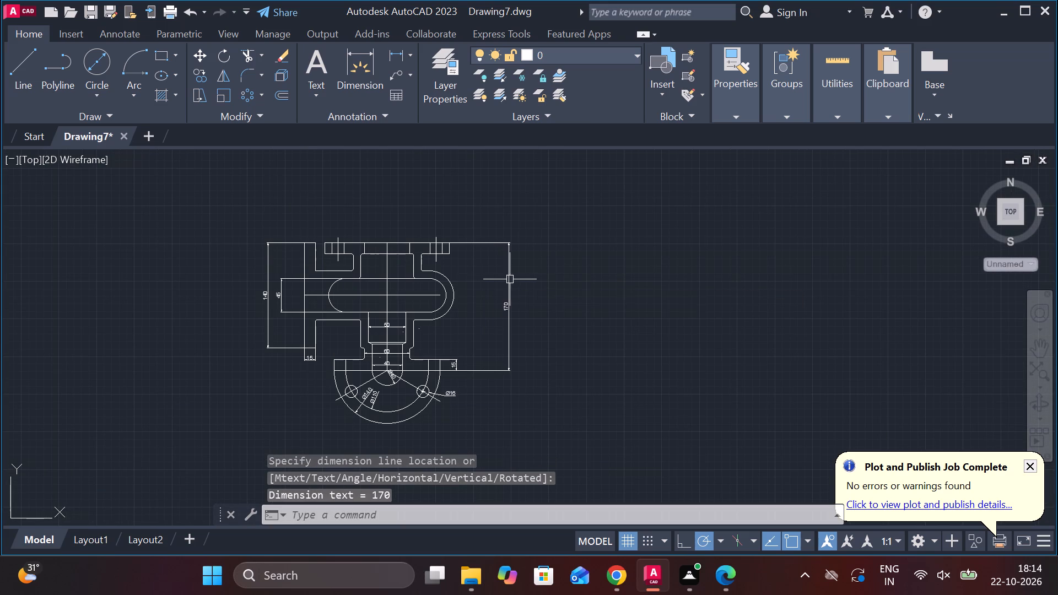
# Add a vertical linear dimension from the semicircular flange's centreline to the horizontal bore's centreline, placed between the part and the overall-height dimension.
pyautogui.click(397, 55)
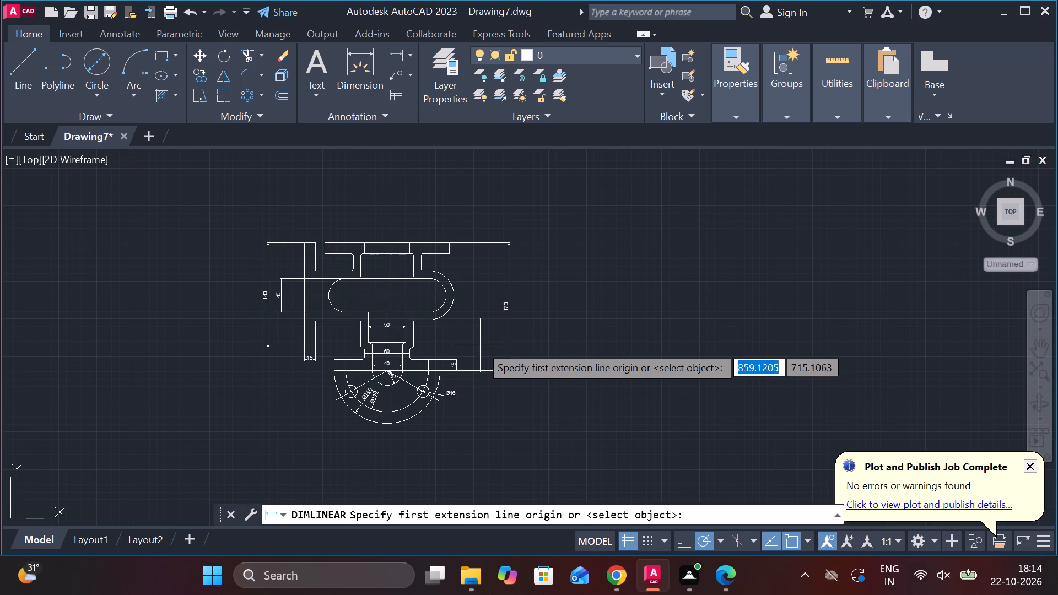
pyautogui.scroll(2, 439, 312)
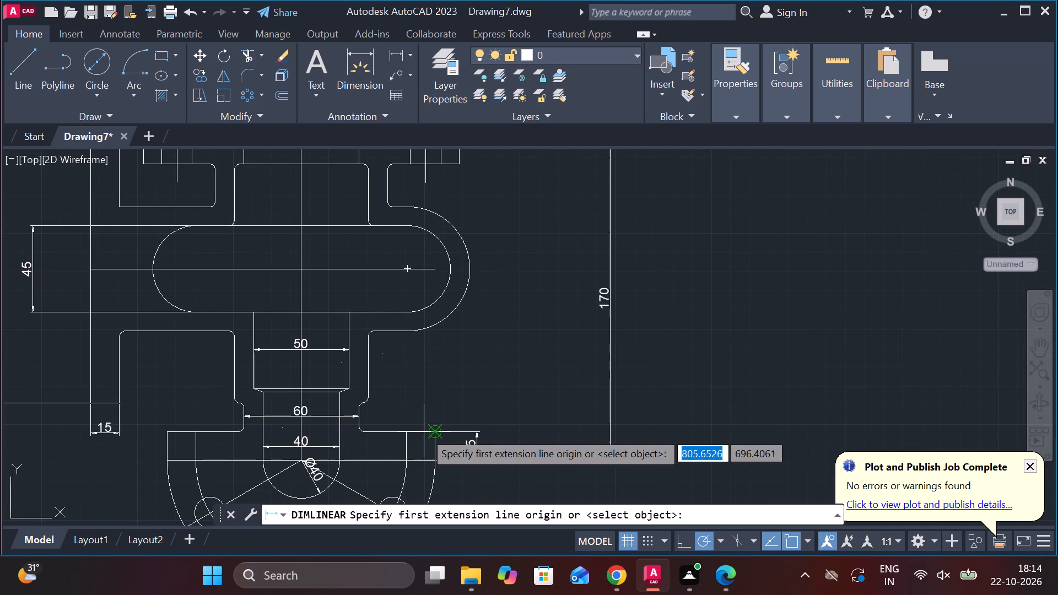
pyautogui.click(435, 463)
pyautogui.click(434, 270)
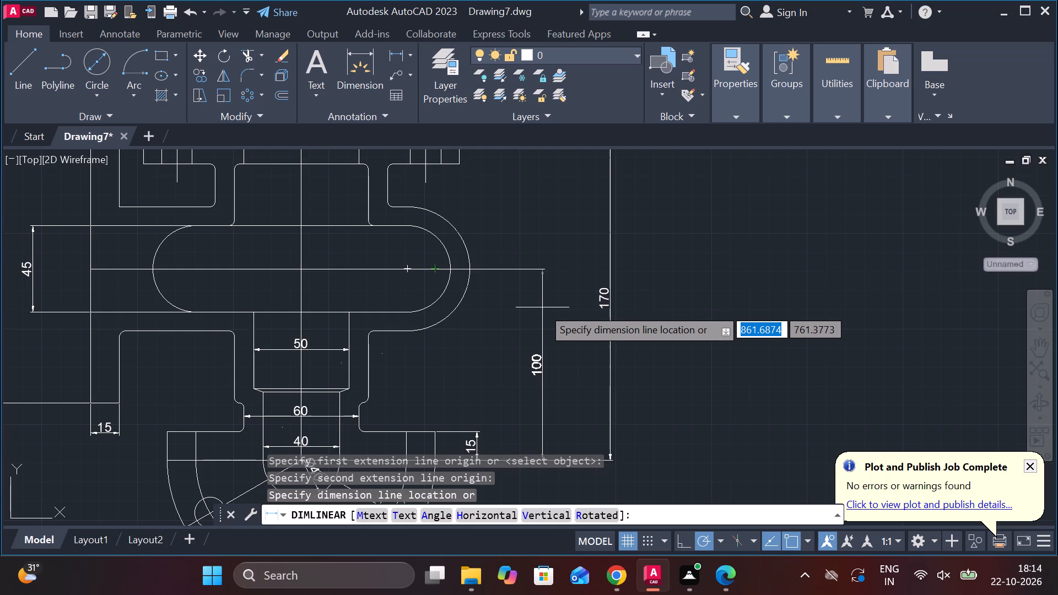
pyautogui.click(539, 307)
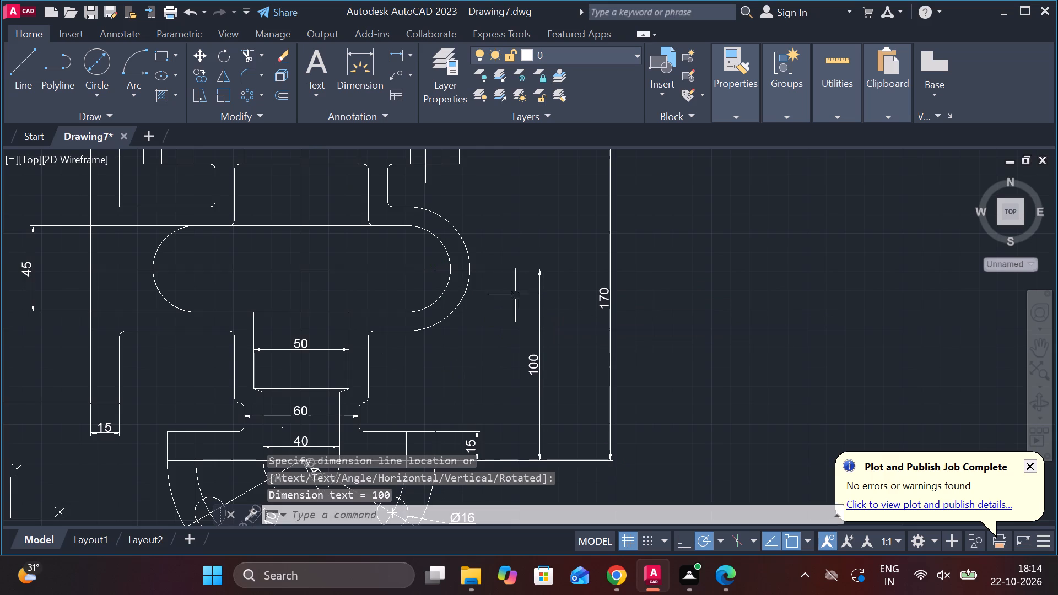
# Add a vertical linear dimension from the top flange's upper right corner to the horizontal bore's centreline, in line with the centreline-to-centreline dimension below.
pyautogui.scroll(-2, 474, 207)
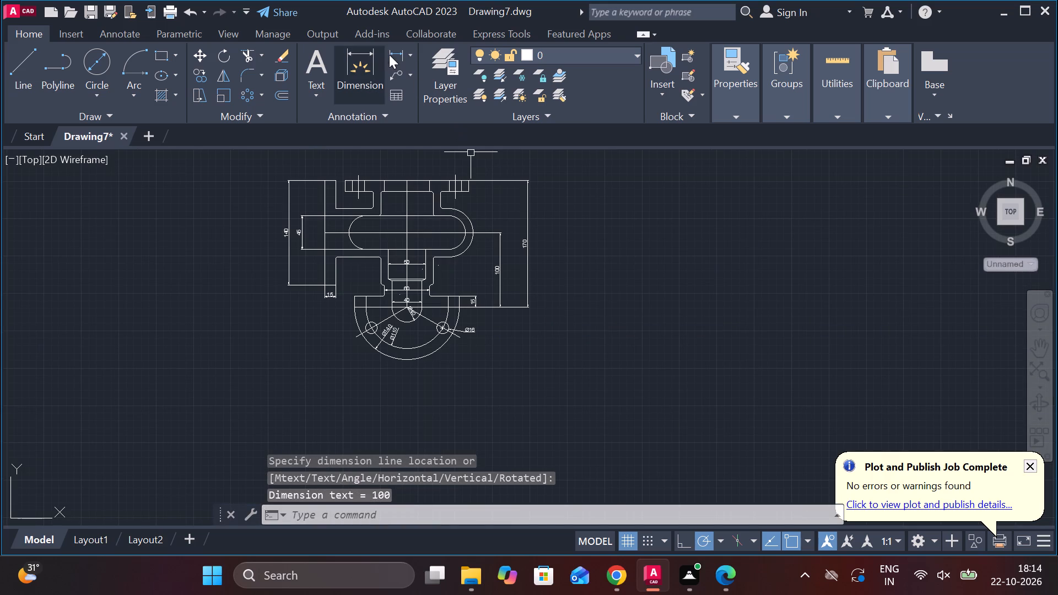
pyautogui.click(390, 55)
pyautogui.scroll(2, 444, 159)
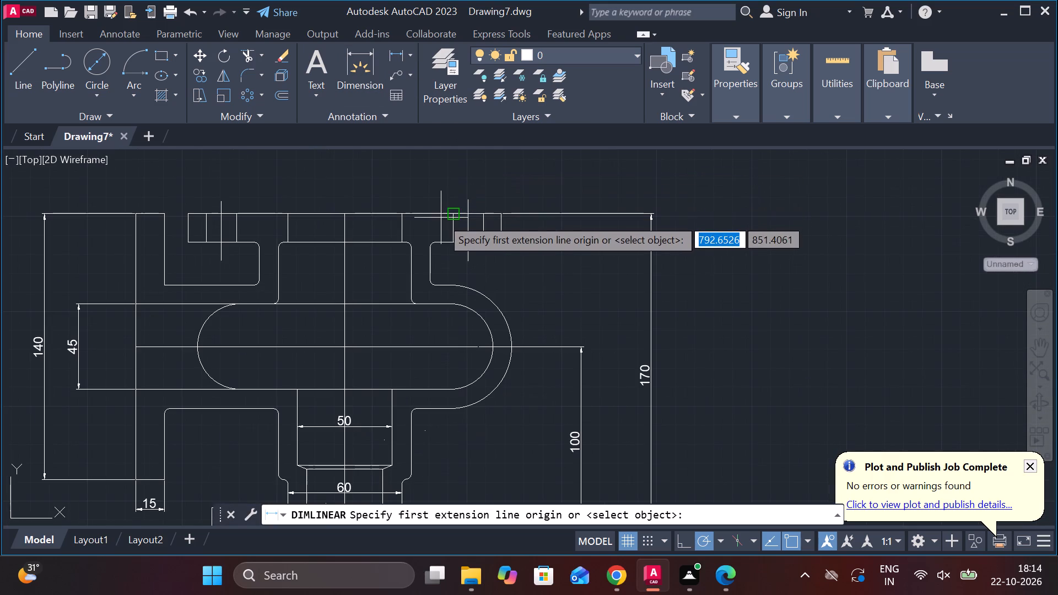
pyautogui.click(505, 213)
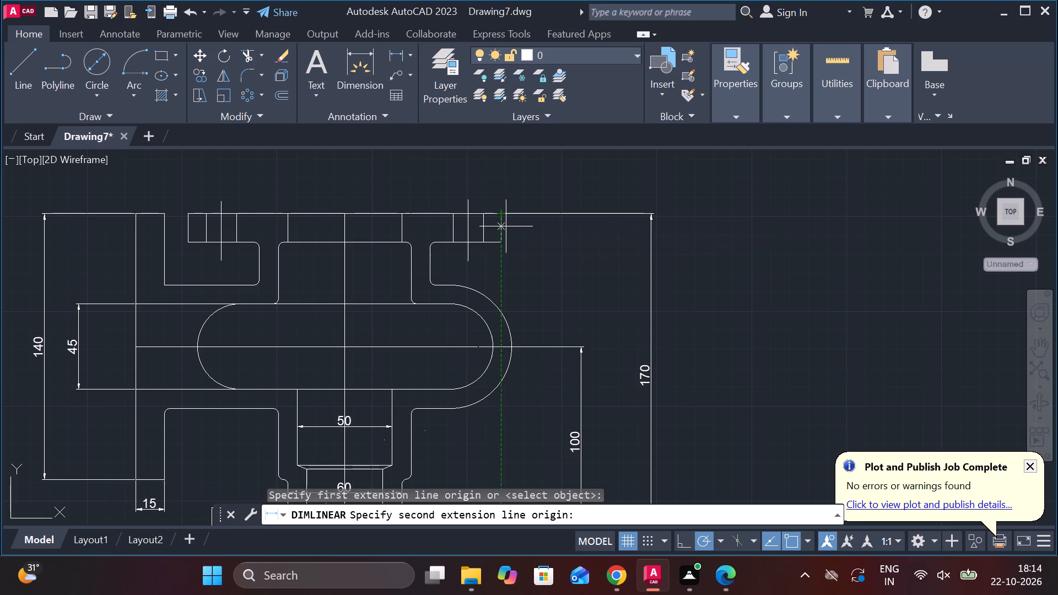
pyautogui.click(505, 345)
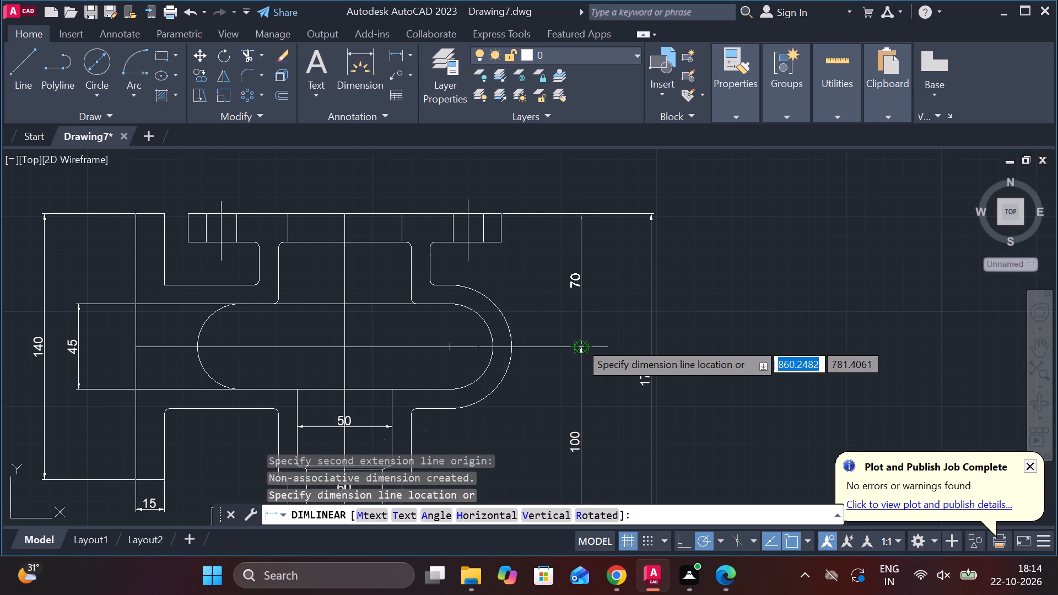
pyautogui.click(580, 342)
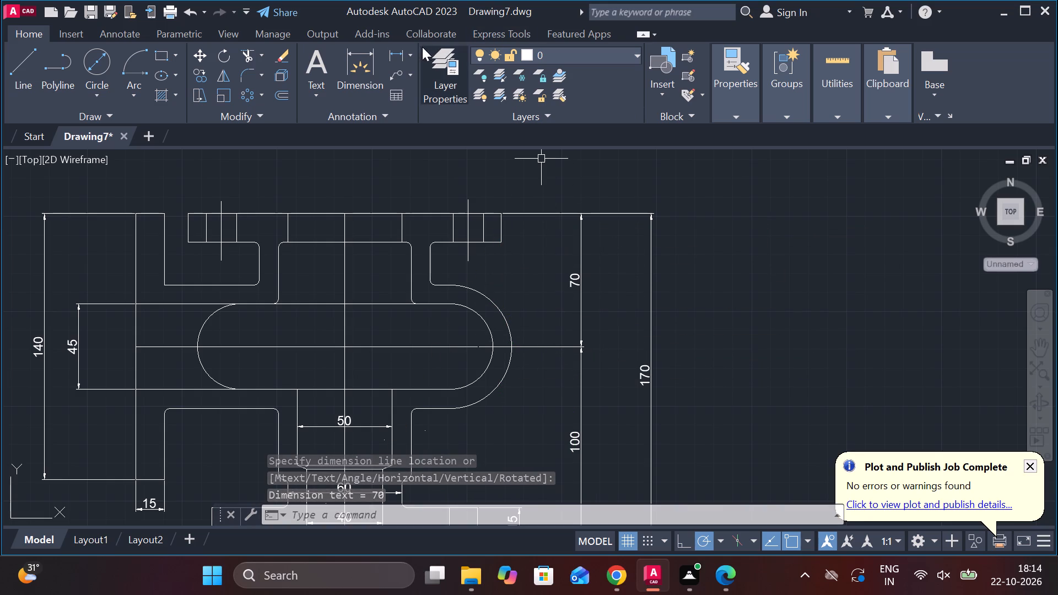
# Add a vertical linear dimension for the top flange's thickness at its right end, placed just outside the flange.
pyautogui.click(396, 49)
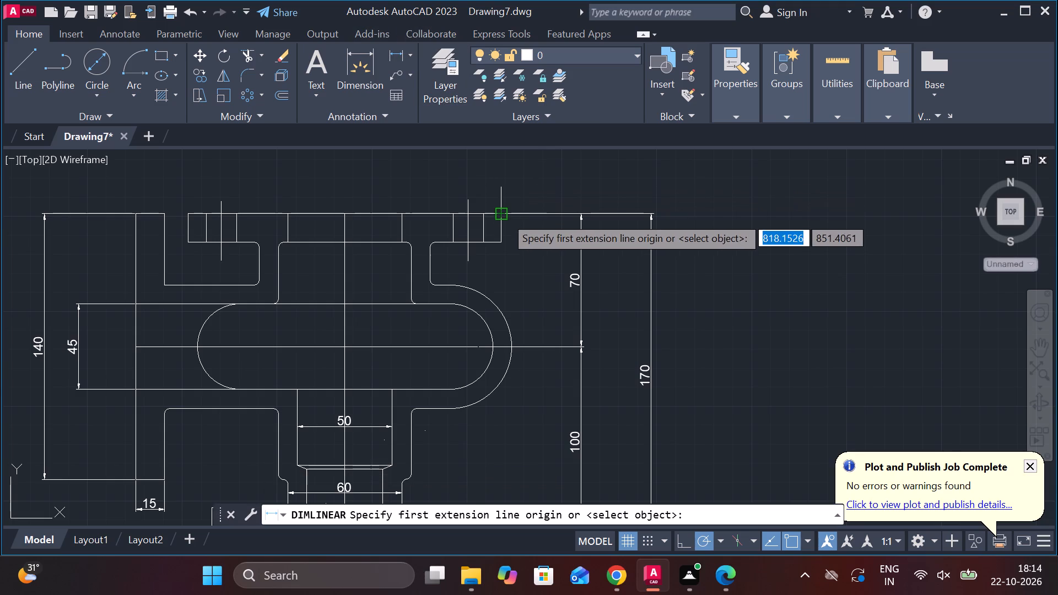
pyautogui.click(505, 216)
pyautogui.click(504, 240)
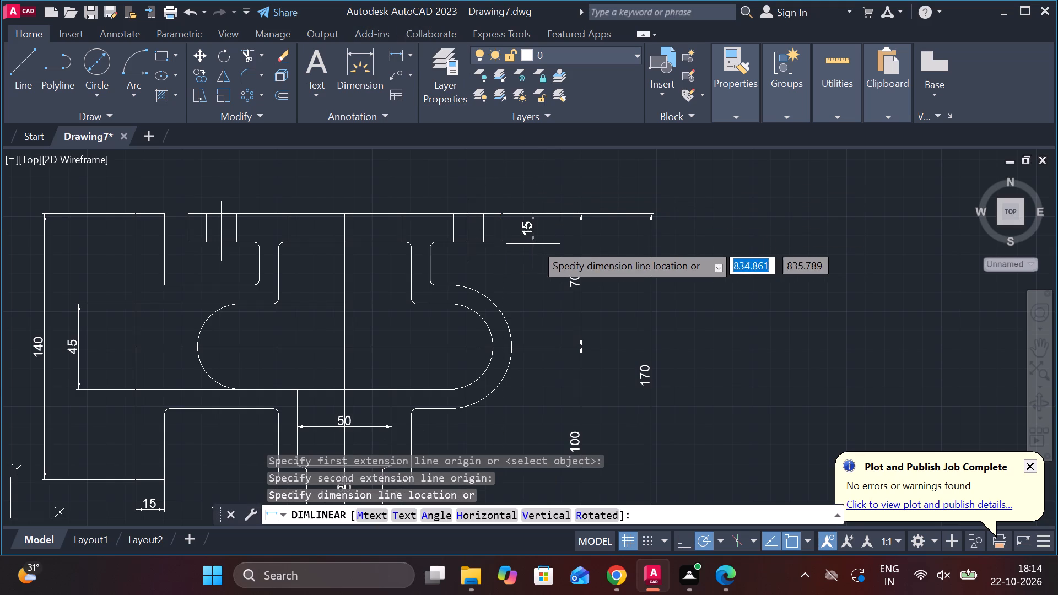
pyautogui.click(535, 244)
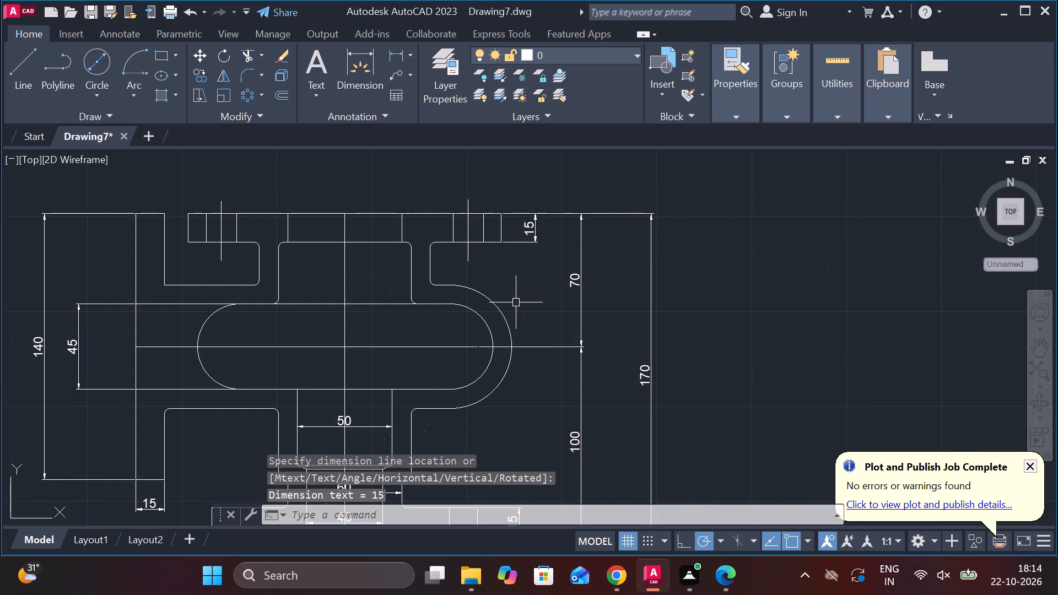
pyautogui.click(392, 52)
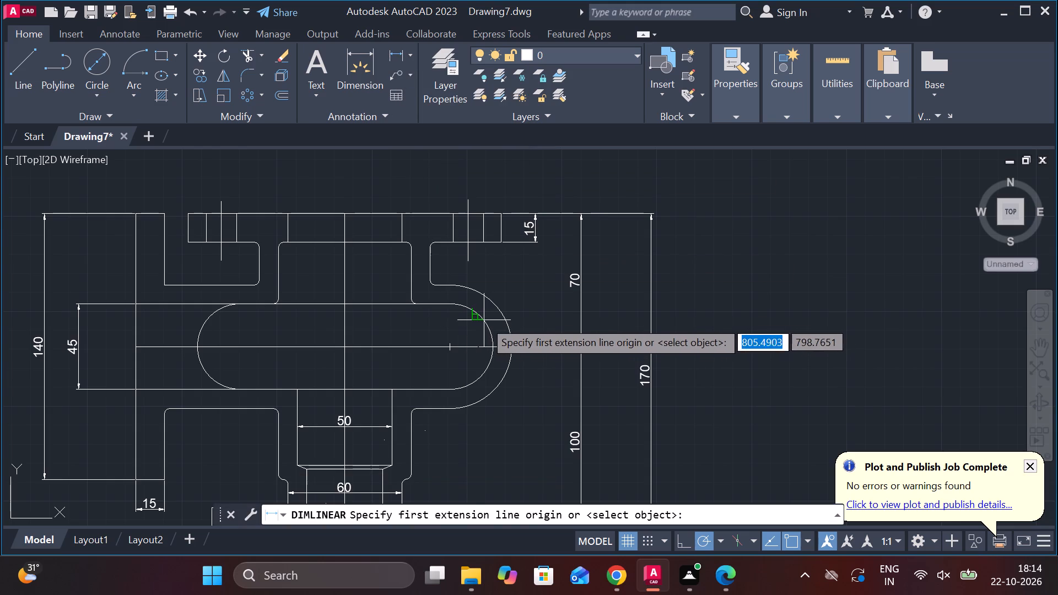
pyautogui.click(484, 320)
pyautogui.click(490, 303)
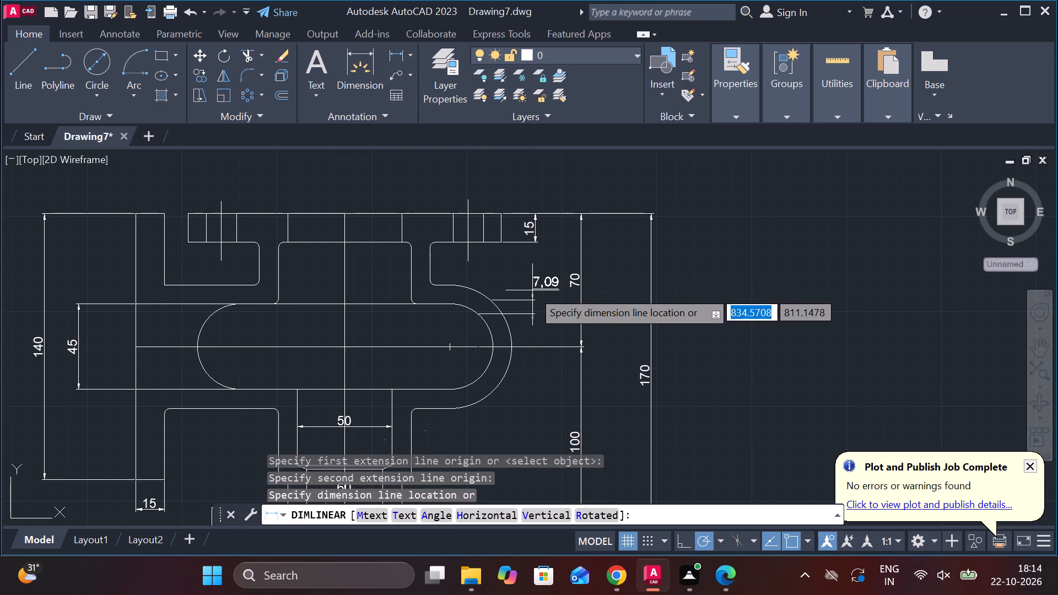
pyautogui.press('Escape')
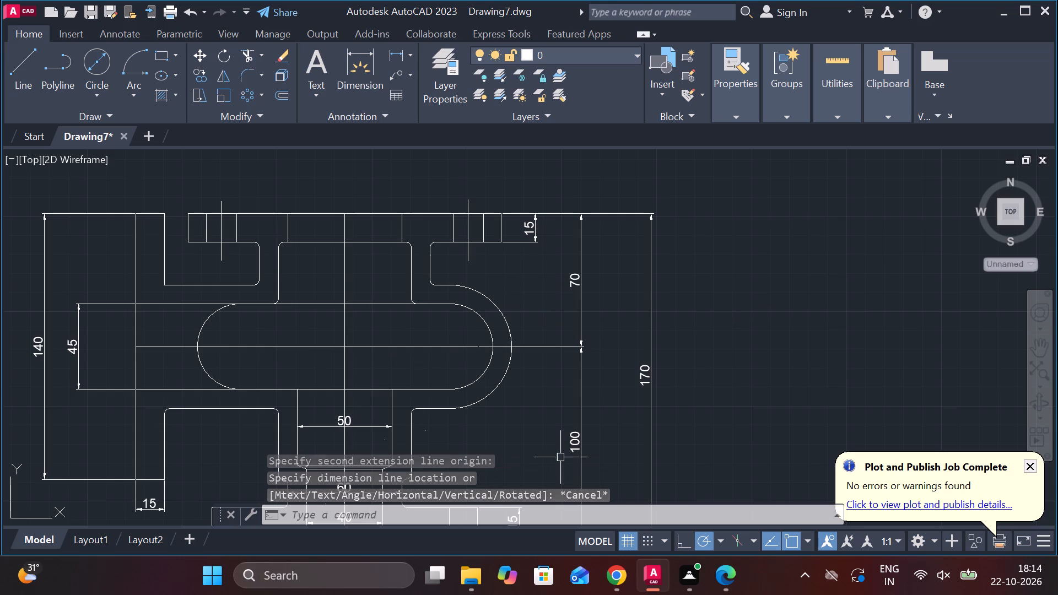
# Add an aligned dimension for the wall thickness between the inner and outer arcs at the body's rounded right end.
pyautogui.click(414, 52)
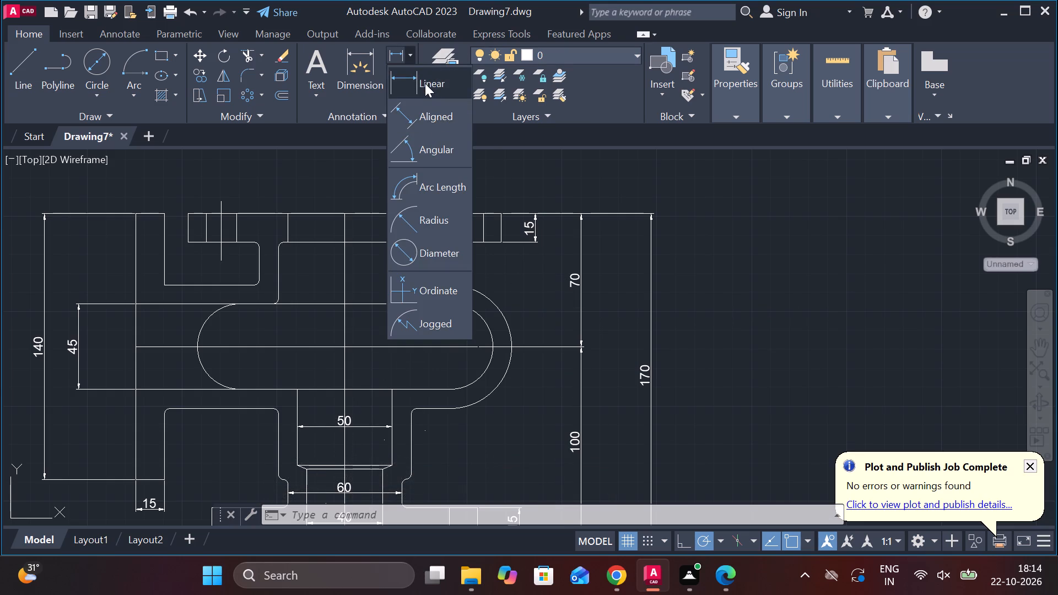
pyautogui.click(431, 104)
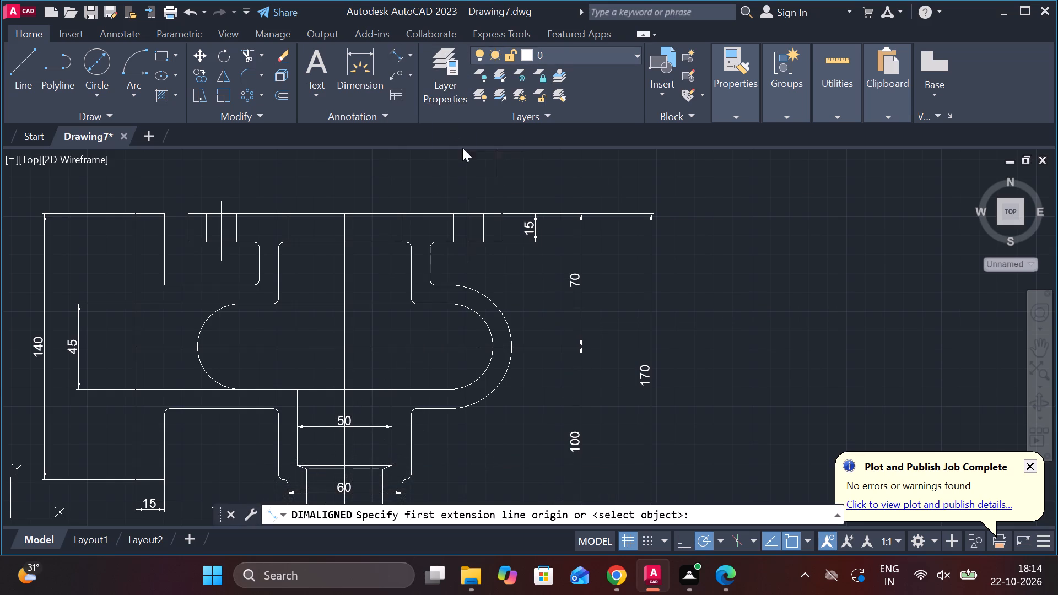
pyautogui.click(485, 327)
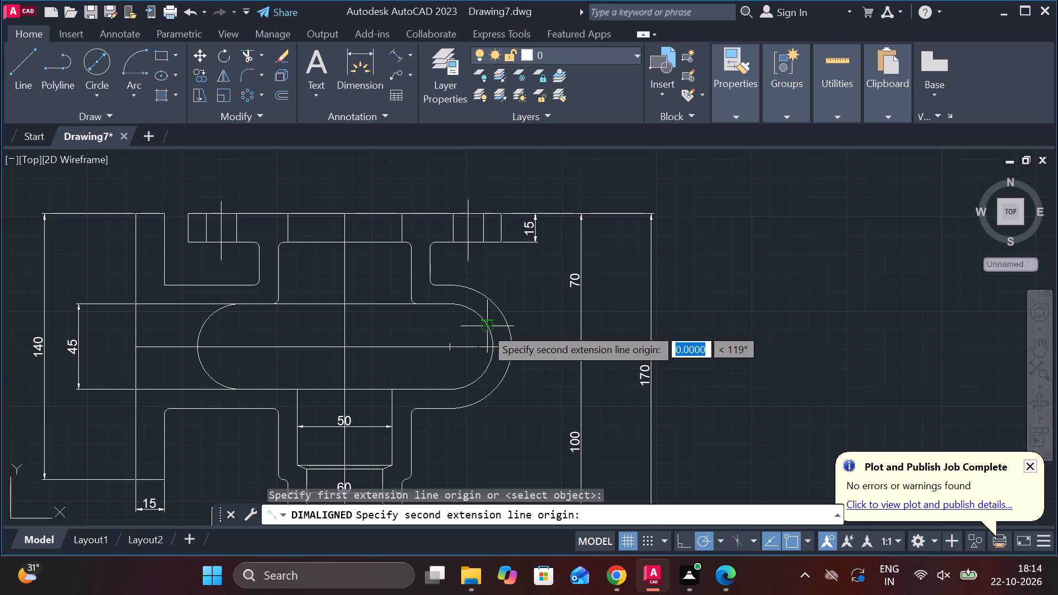
pyautogui.click(506, 319)
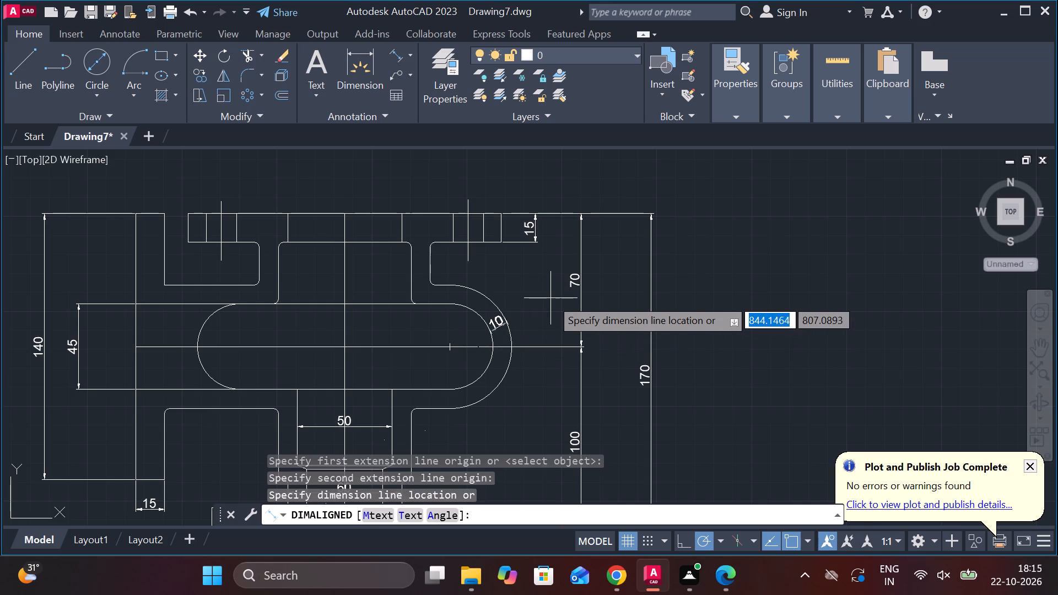
pyautogui.scroll(3, 538, 313)
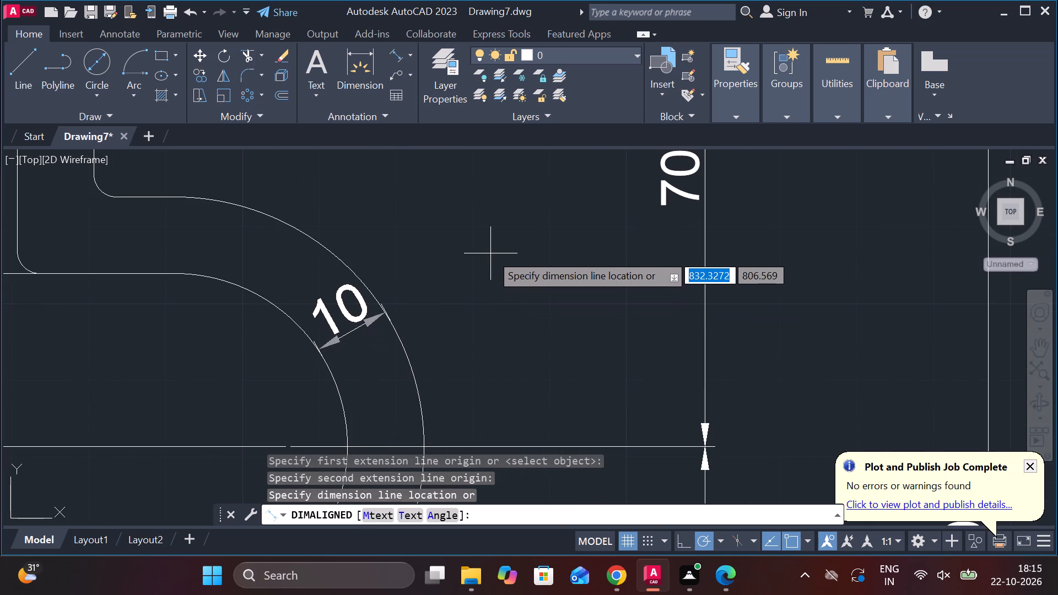
pyautogui.click(492, 262)
pyautogui.scroll(-3, 460, 314)
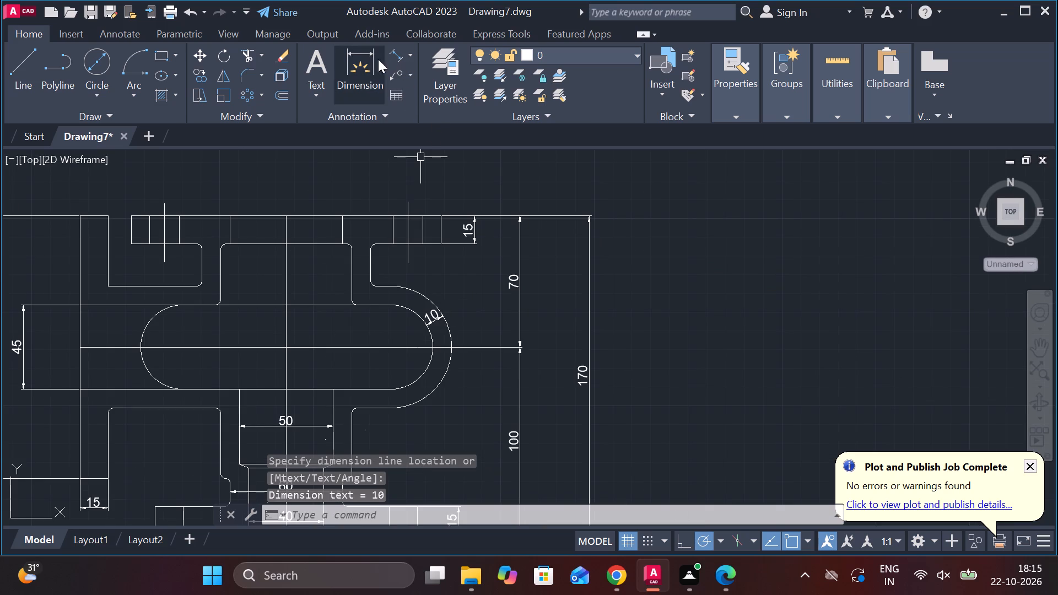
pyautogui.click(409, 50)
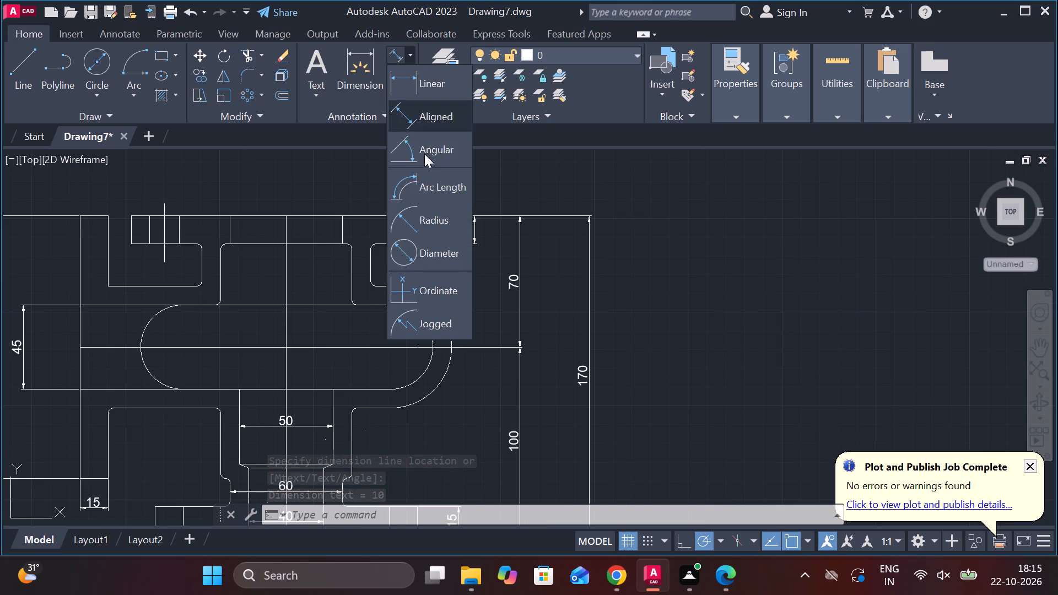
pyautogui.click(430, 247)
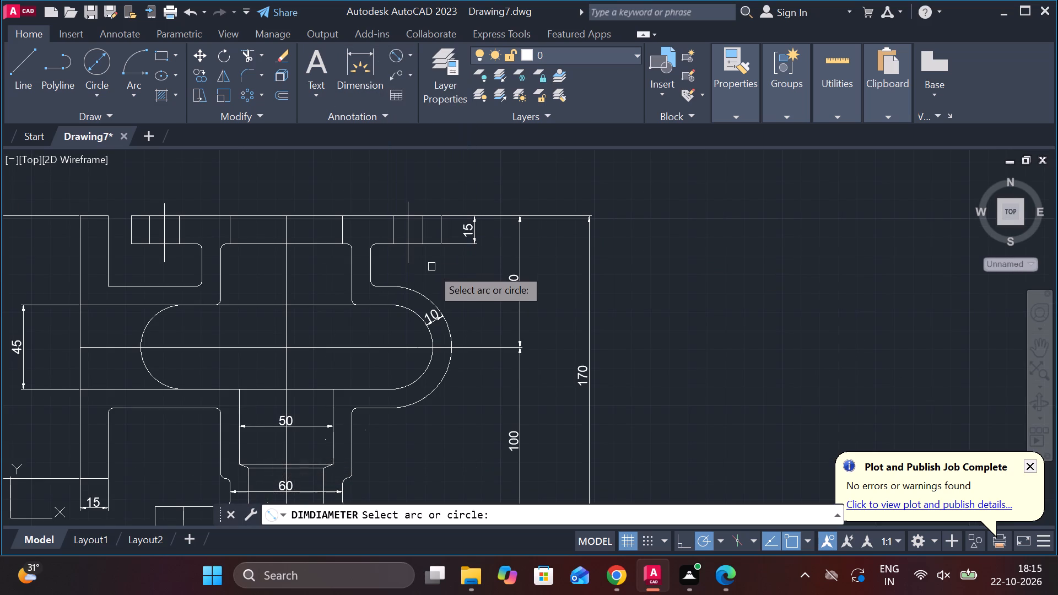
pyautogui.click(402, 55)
# Add a horizontal linear dimension between the inner walls of the upper neck below the top flange, placed inside the neck.
pyautogui.click(406, 55)
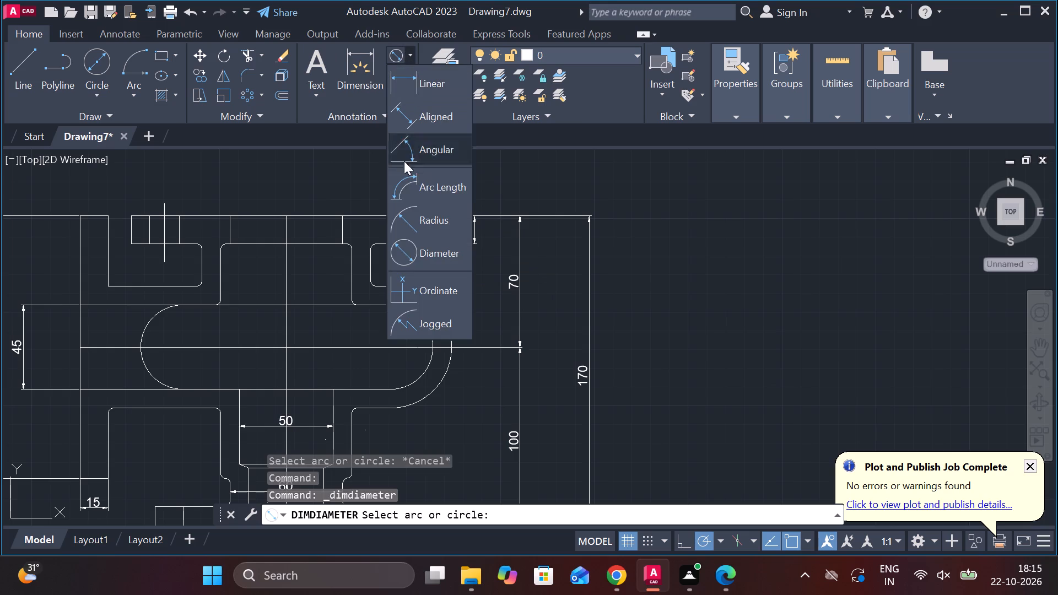
pyautogui.click(433, 89)
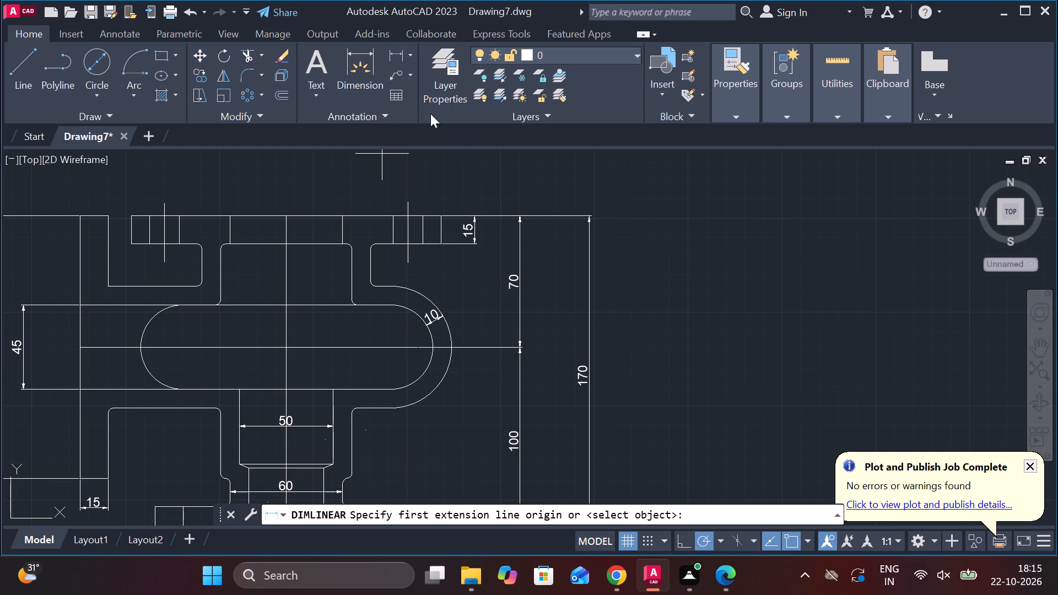
pyautogui.click(219, 271)
pyautogui.click(354, 278)
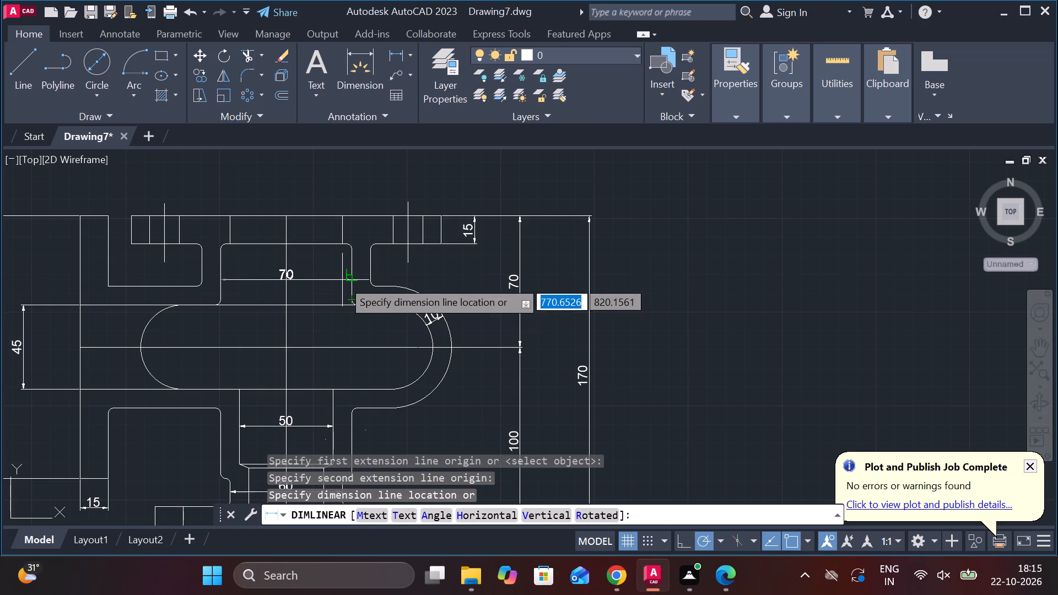
pyautogui.click(342, 280)
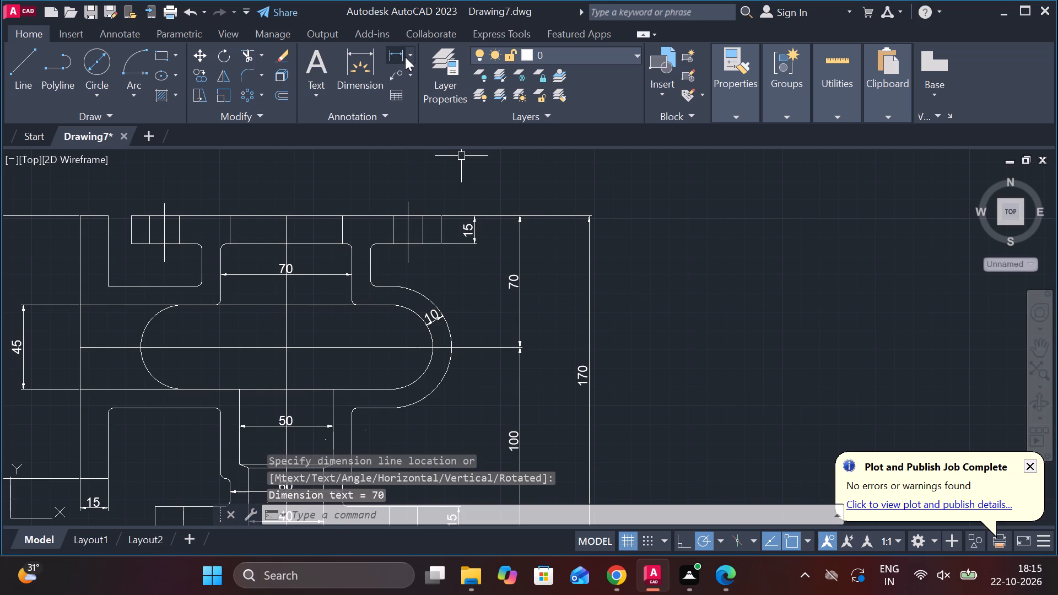
# Add a horizontal linear dimension between the outer walls of the upper neck, placed just above the inner-width dimension.
pyautogui.click(400, 53)
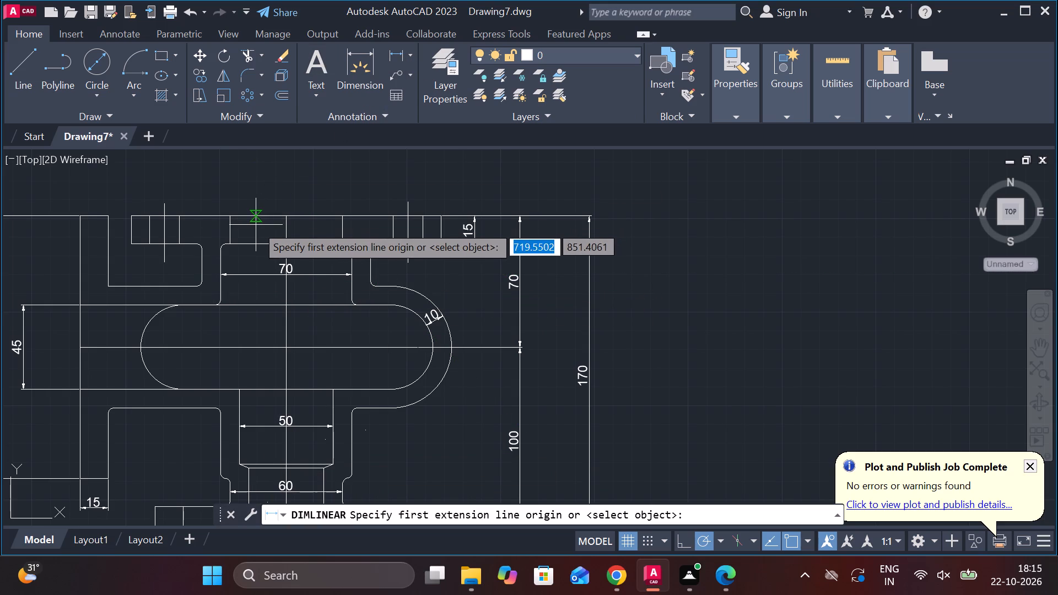
pyautogui.click(203, 261)
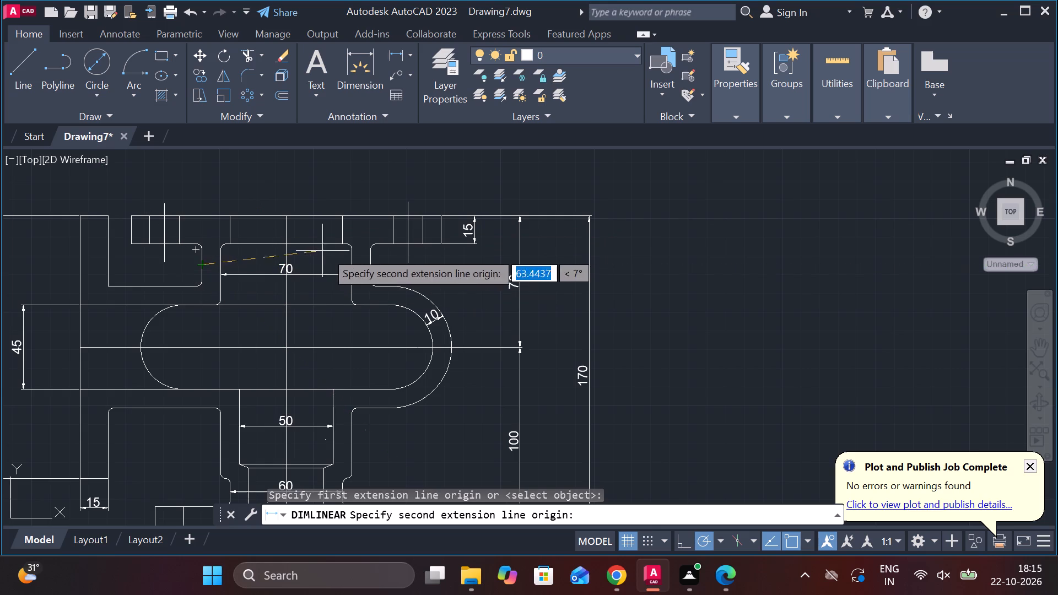
pyautogui.click(373, 263)
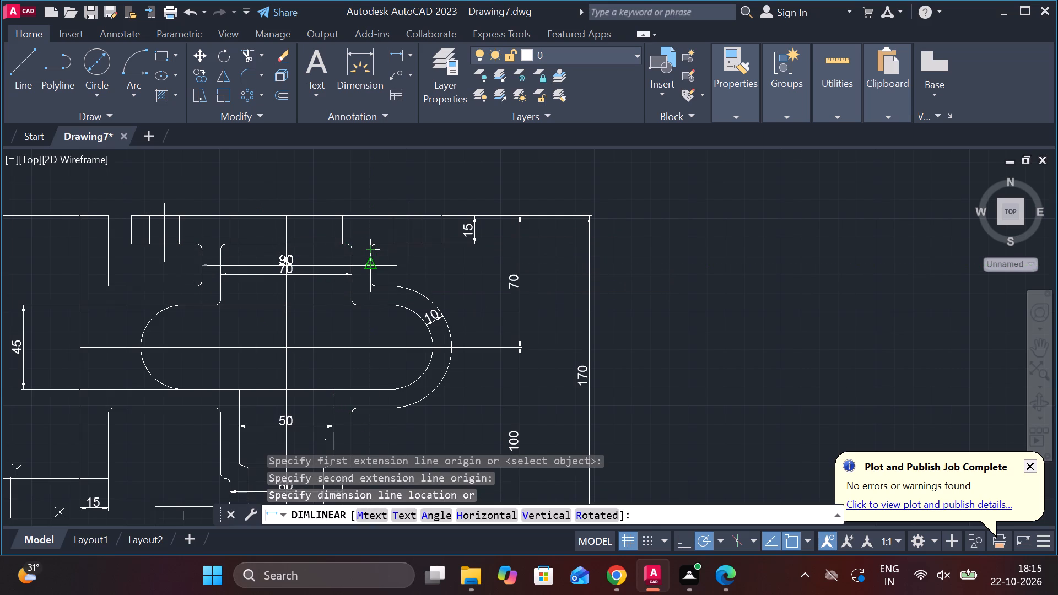
pyautogui.click(373, 259)
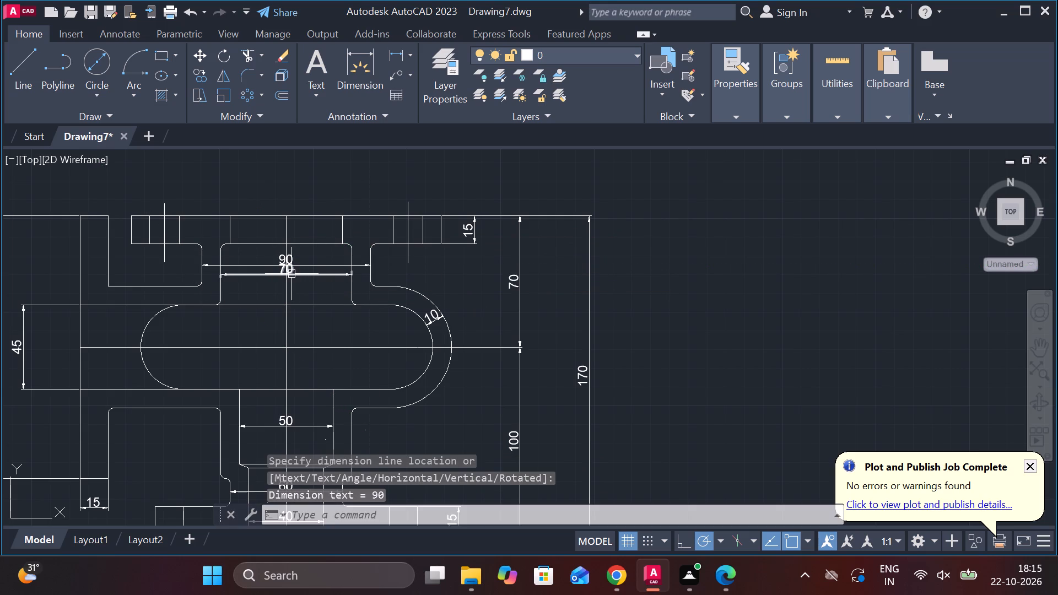
# Move the upper neck's inner-width dimension line down, clear of the outer-width dimension's text above it.
pyautogui.click(289, 273)
pyautogui.click(285, 269)
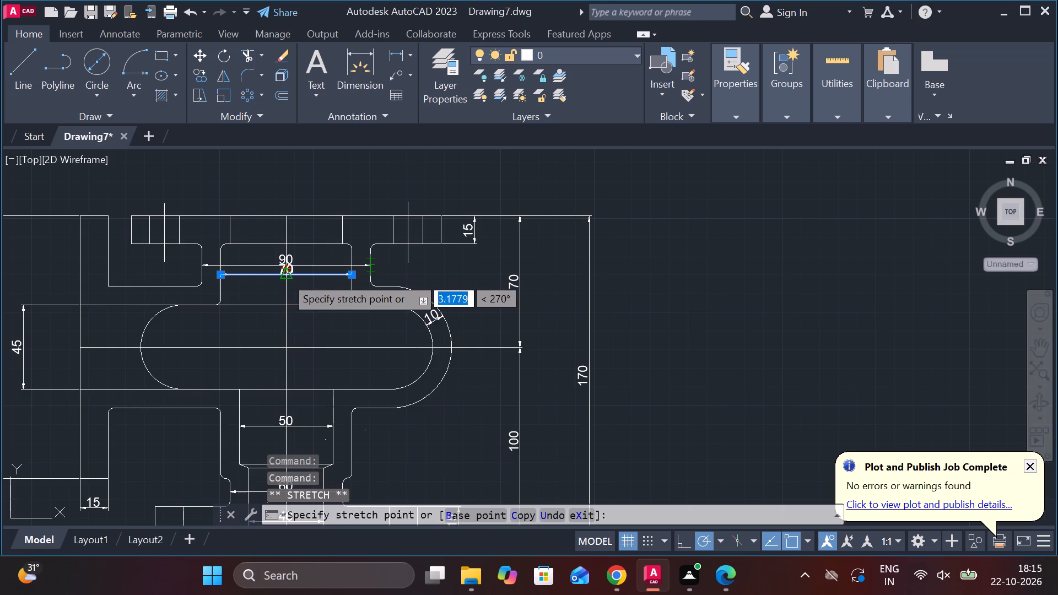
pyautogui.click(282, 293)
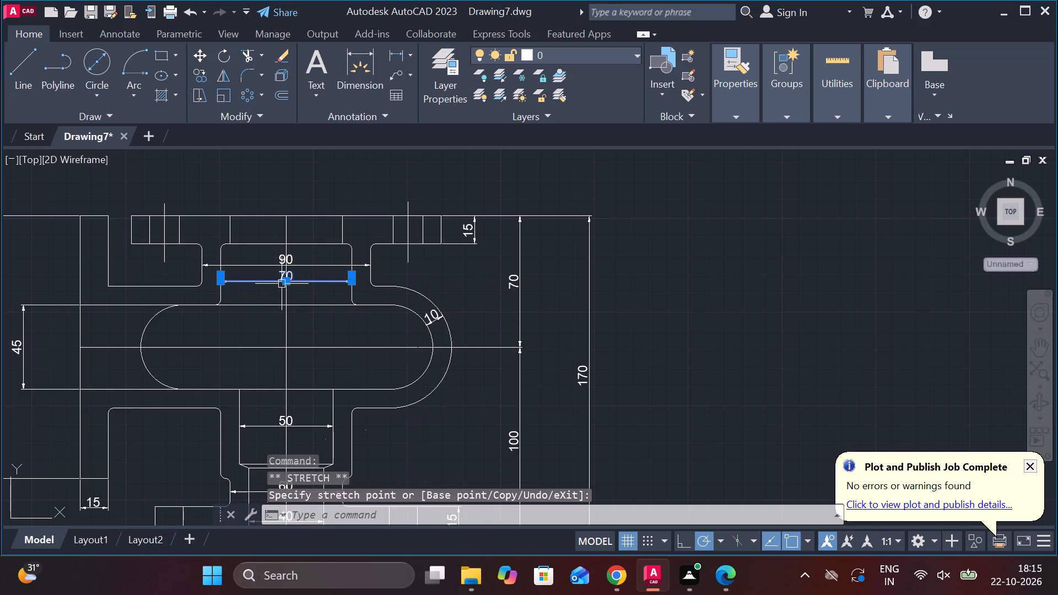
pyautogui.click(289, 282)
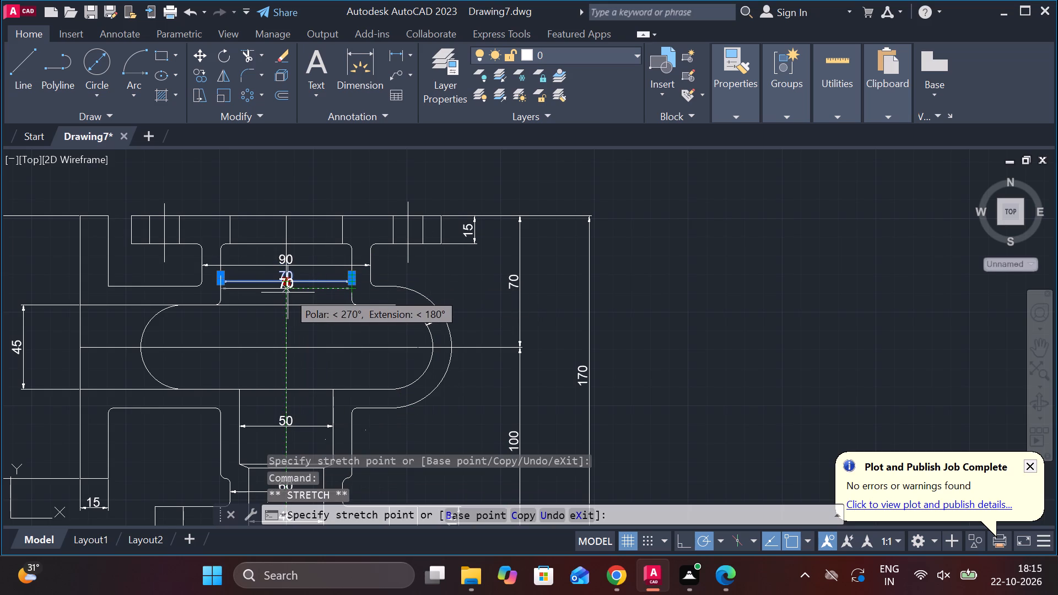
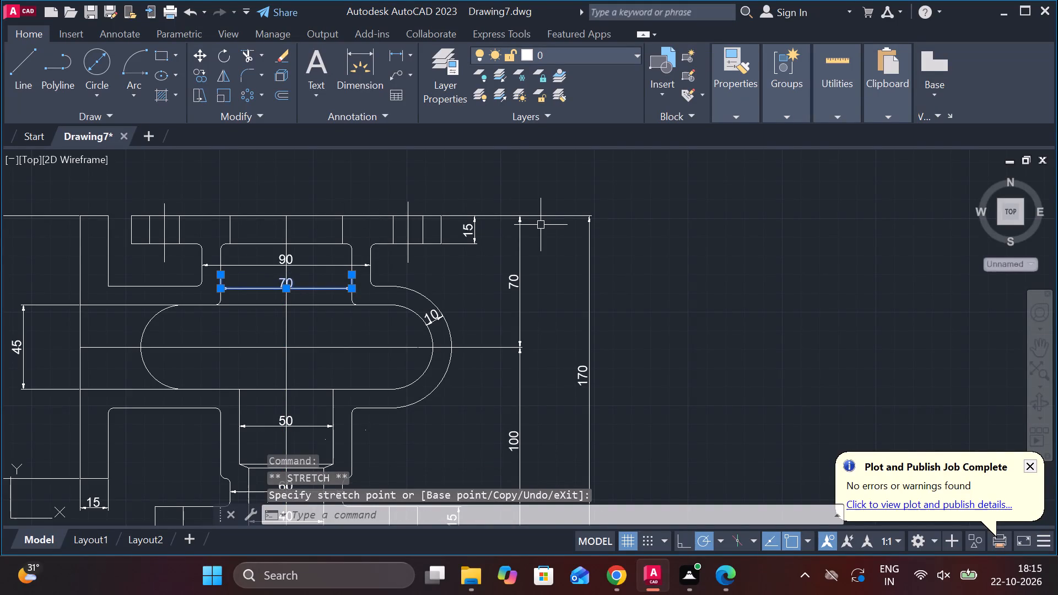
# Add a horizontal linear dimension across the central bore of the top flange, placed just above the flange's upper face.
pyautogui.press('Escape')
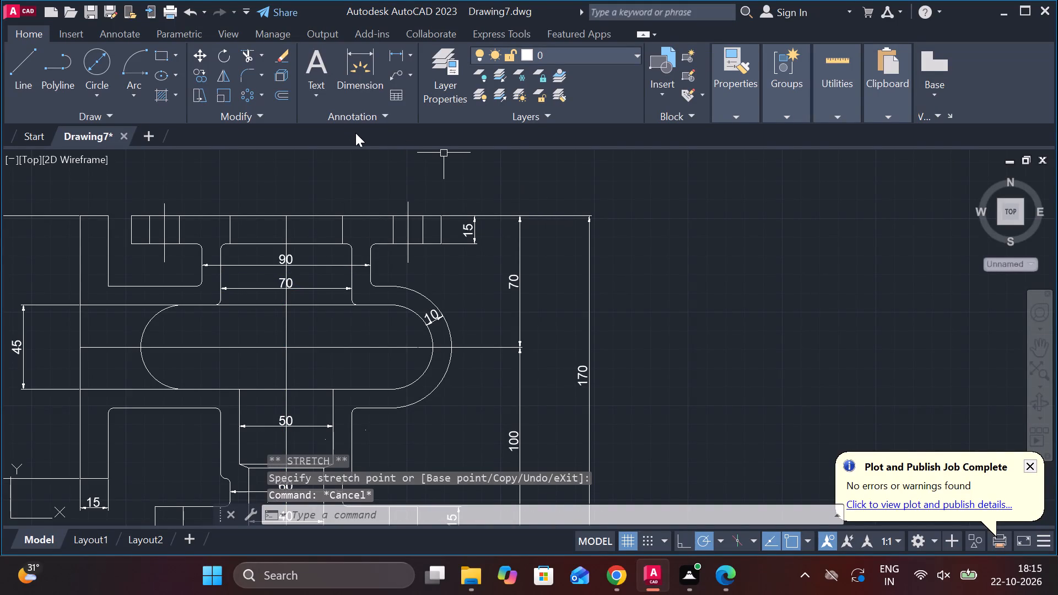
pyautogui.click(386, 54)
pyautogui.click(229, 212)
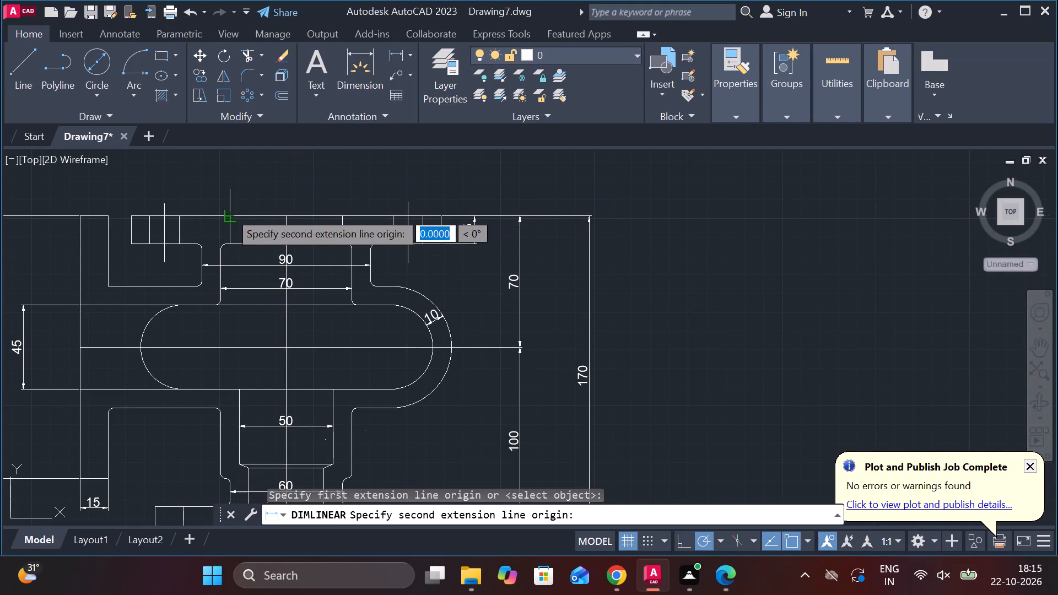
pyautogui.click(347, 214)
pyautogui.click(343, 198)
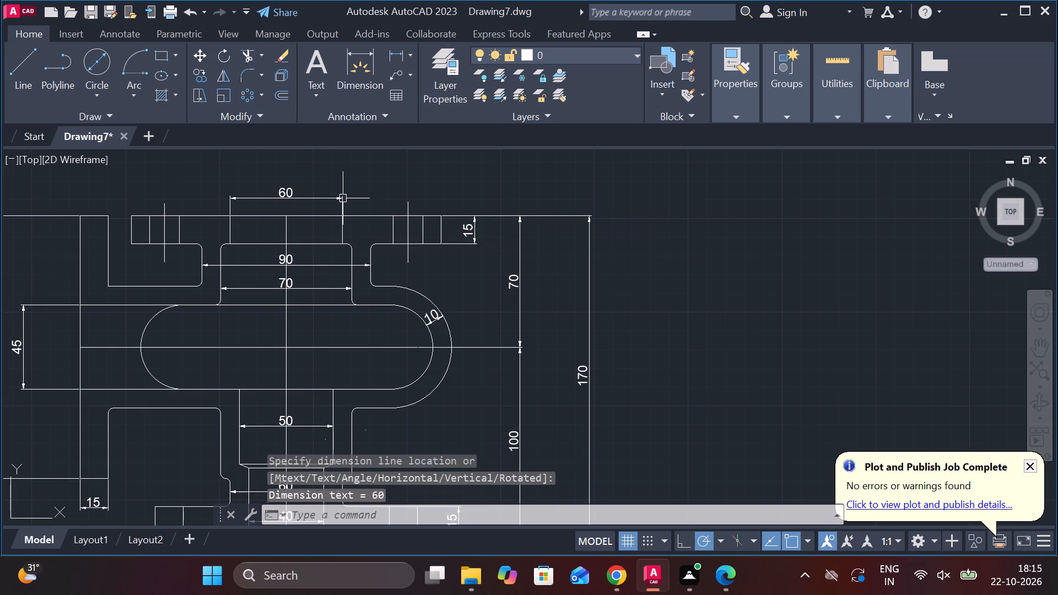
# Add a horizontal linear dimension between the top flange's two bolt-hole centrelines, placed above the bore dimension.
pyautogui.click(397, 52)
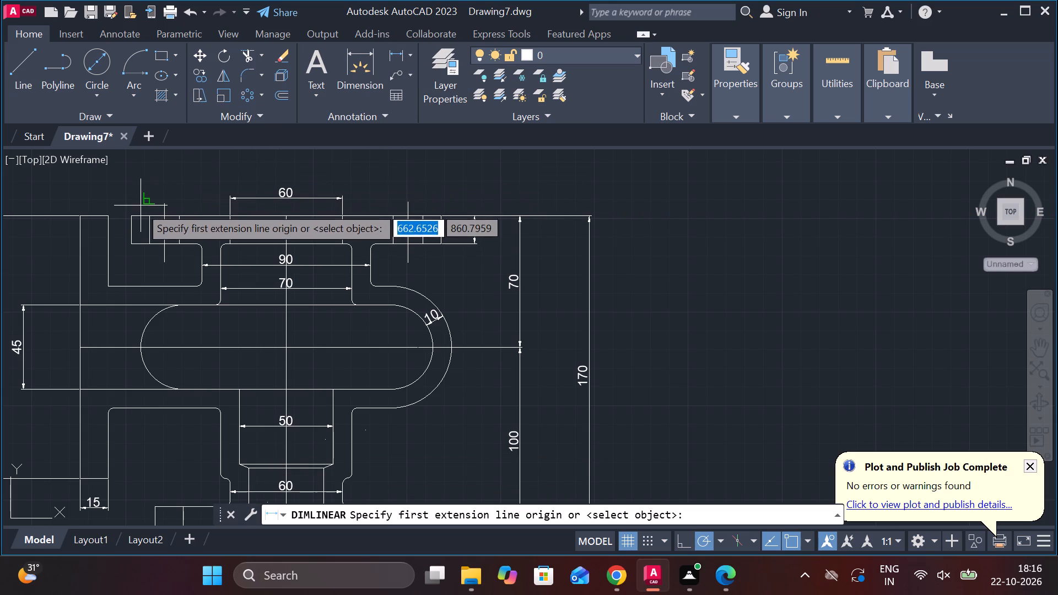
pyautogui.click(168, 202)
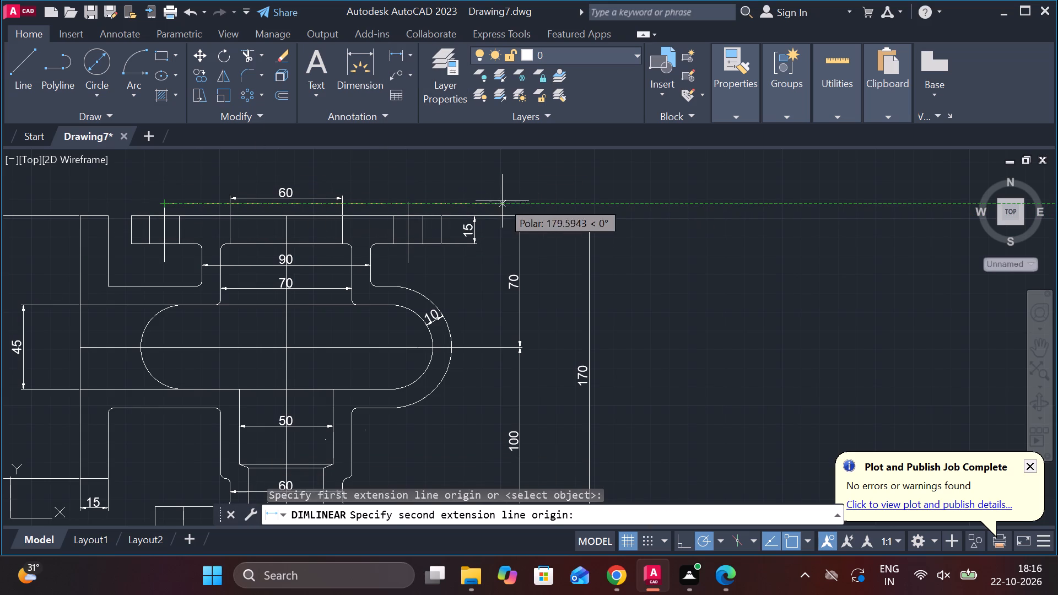
pyautogui.click(403, 200)
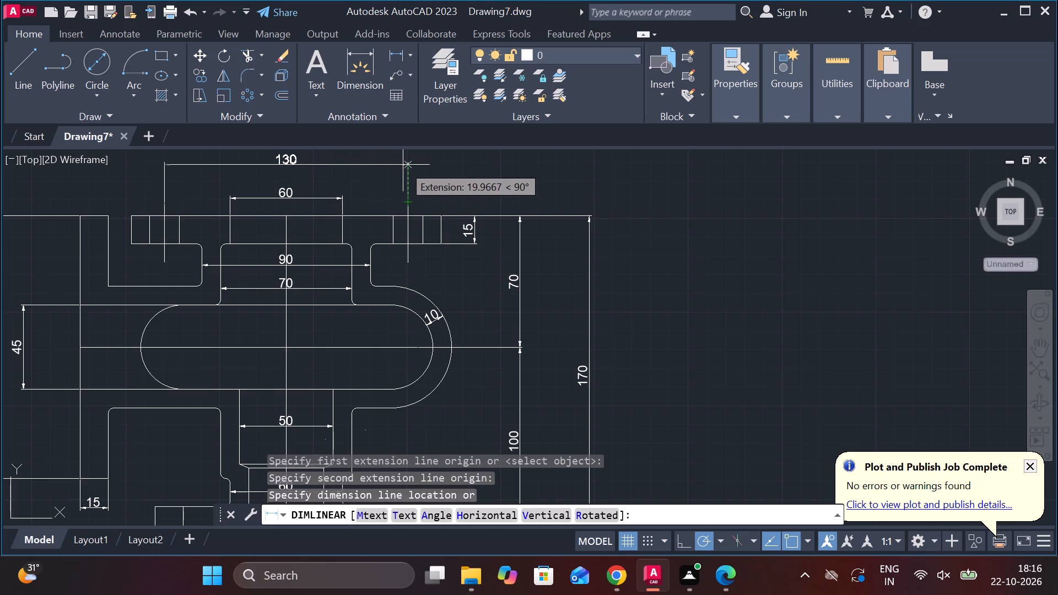
pyautogui.click(406, 172)
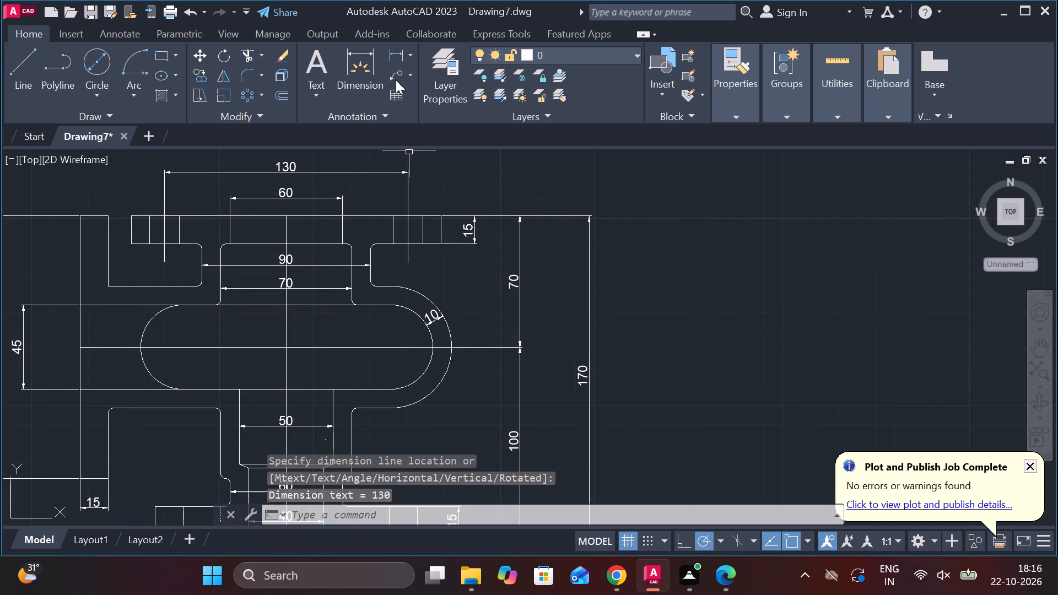
# Add a horizontal linear dimension for the top flange's overall width, placed above the bolt-hole spacing dimension.
pyautogui.click(395, 53)
pyautogui.scroll(-2, 331, 175)
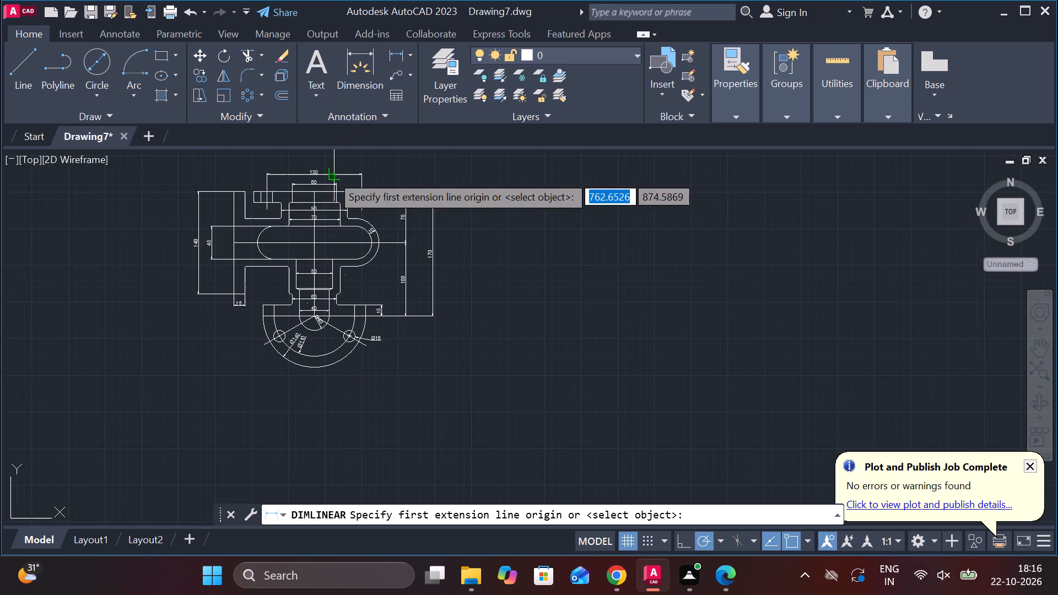
pyautogui.scroll(2, 281, 155)
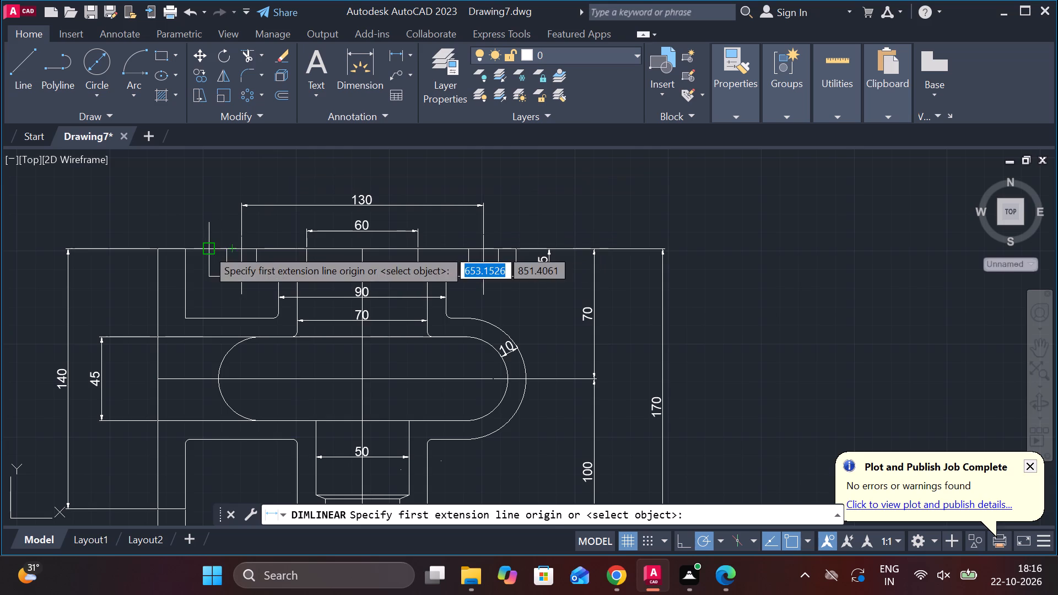
pyautogui.click(207, 248)
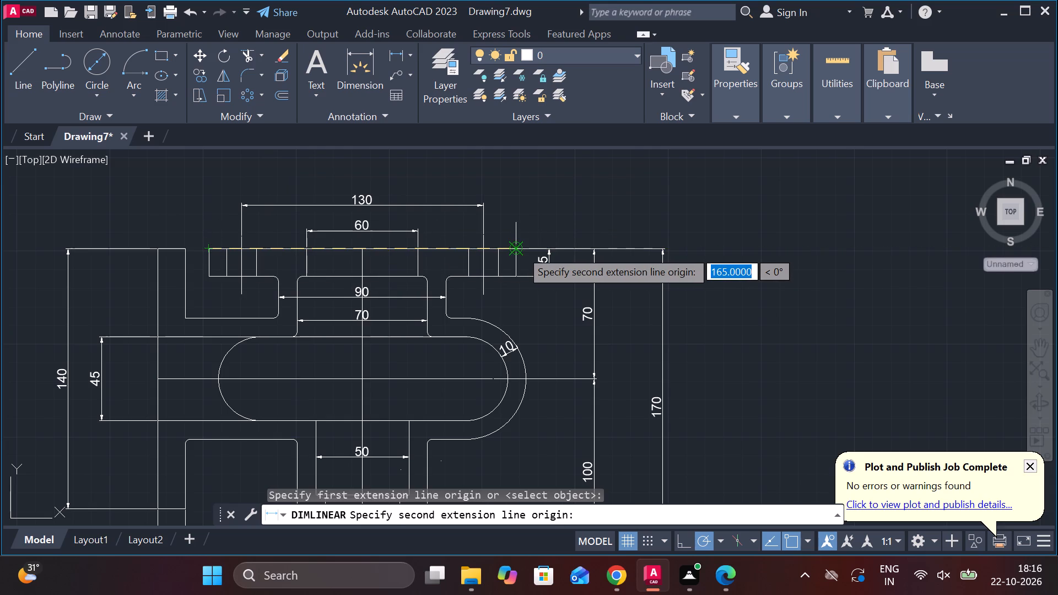
pyautogui.click(520, 250)
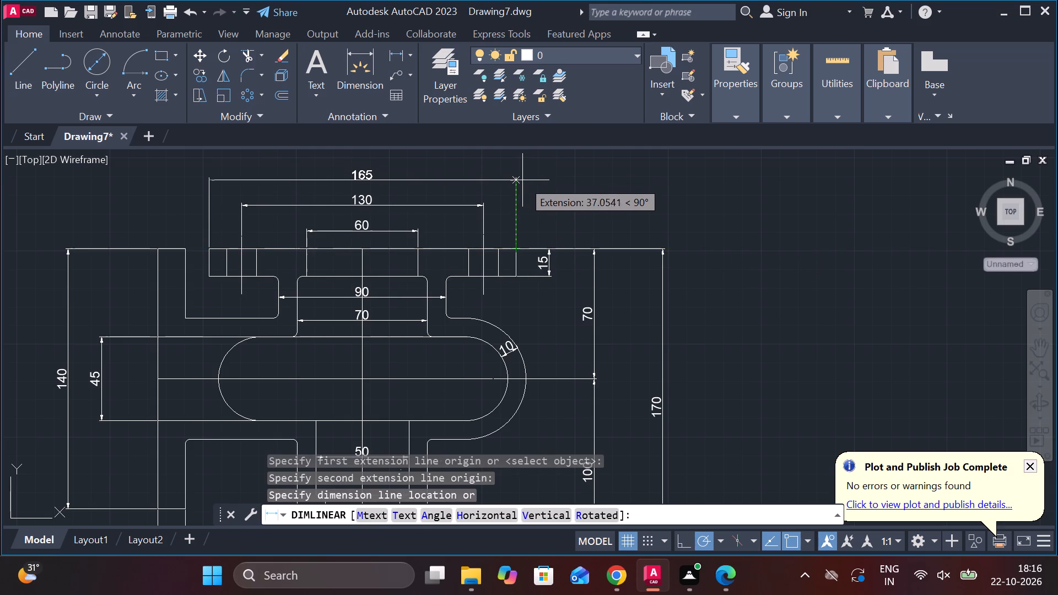
pyautogui.click(525, 176)
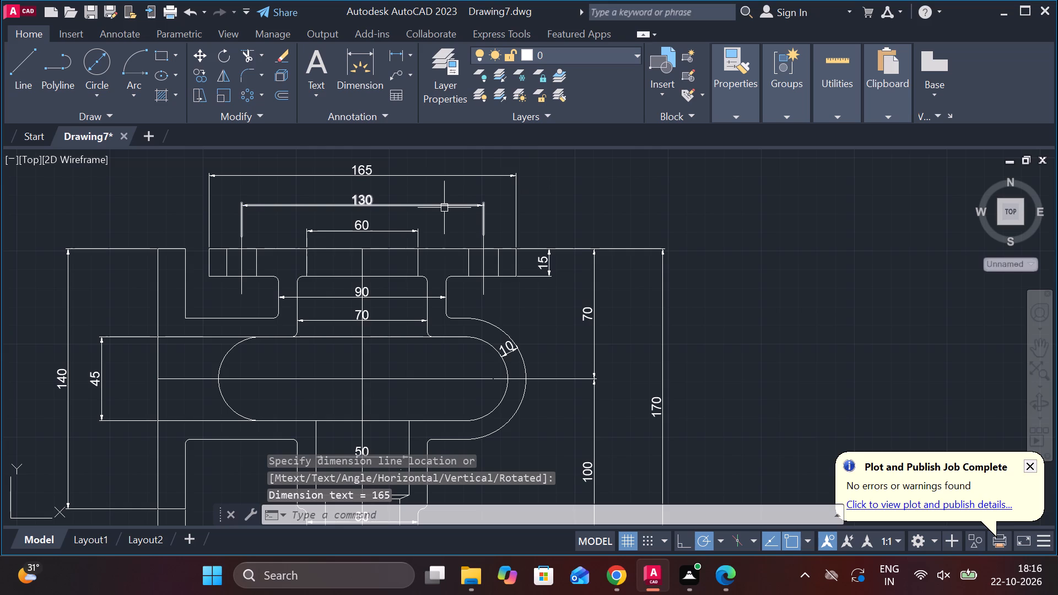
# Add a horizontal linear dimension from the side flange's outer face to the vertical centreline, placed above all other top dimensions.
pyautogui.click(401, 57)
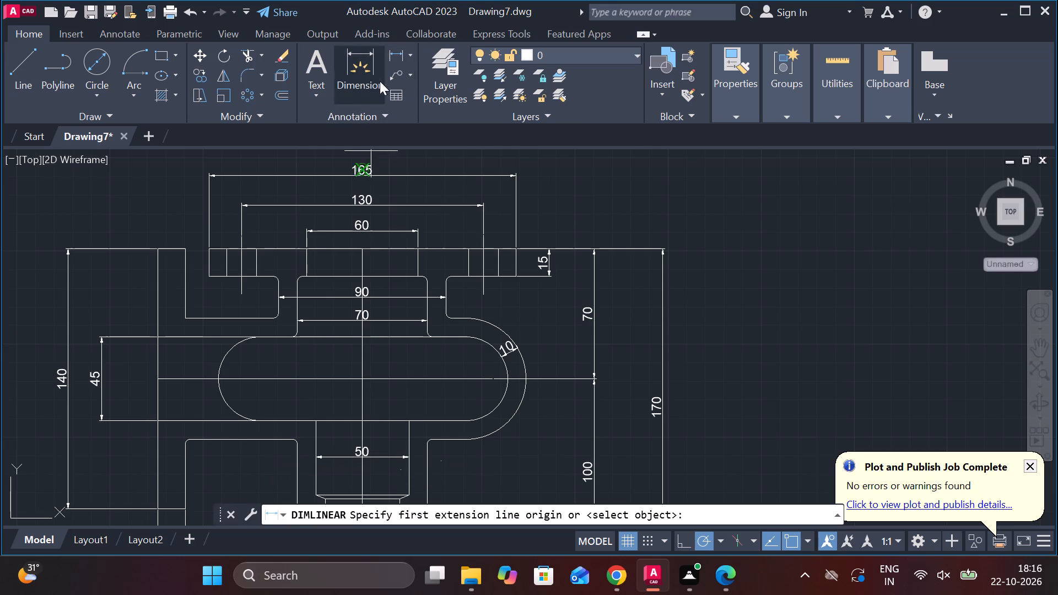
pyautogui.click(152, 247)
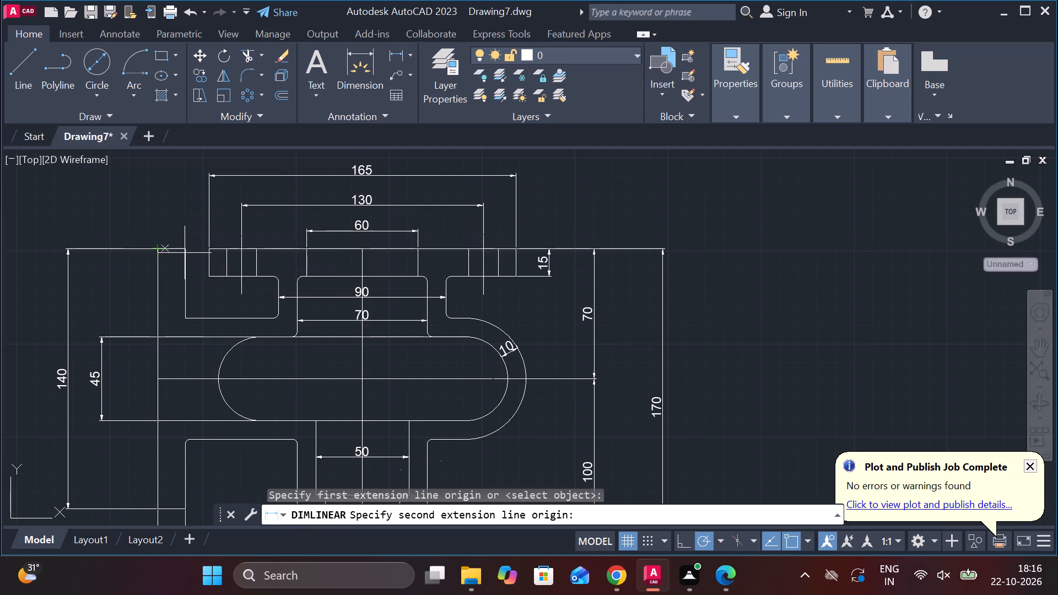
pyautogui.click(358, 251)
pyautogui.scroll(-2, 364, 139)
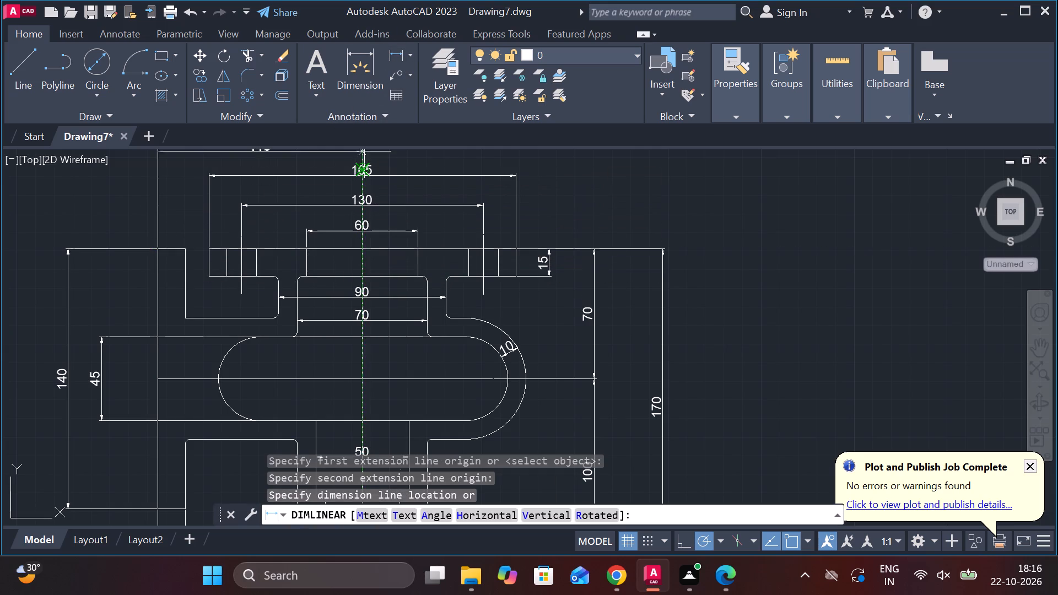
pyautogui.scroll(-2, 377, 241)
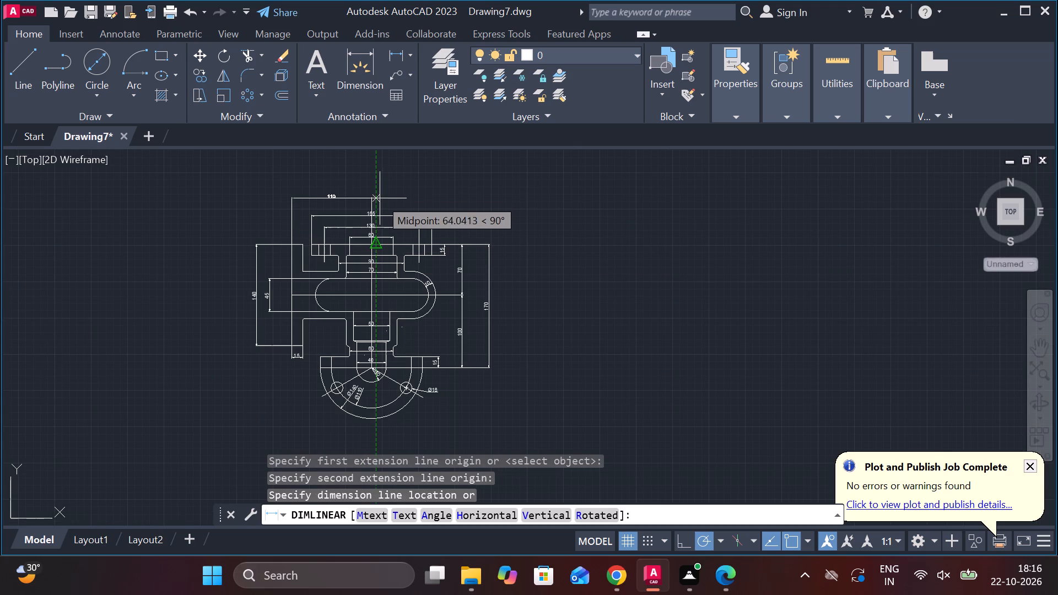
pyautogui.doubleClick(380, 199)
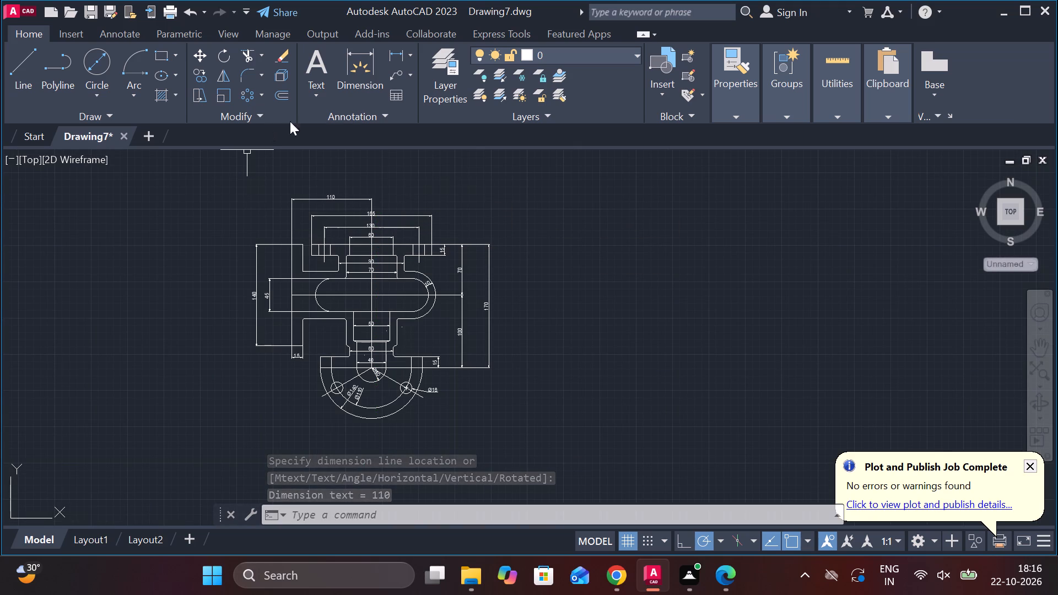
# Add a horizontal linear dimension across the top flange's left bolt hole, placed just below the flange.
pyautogui.click(394, 56)
pyautogui.scroll(3, 333, 269)
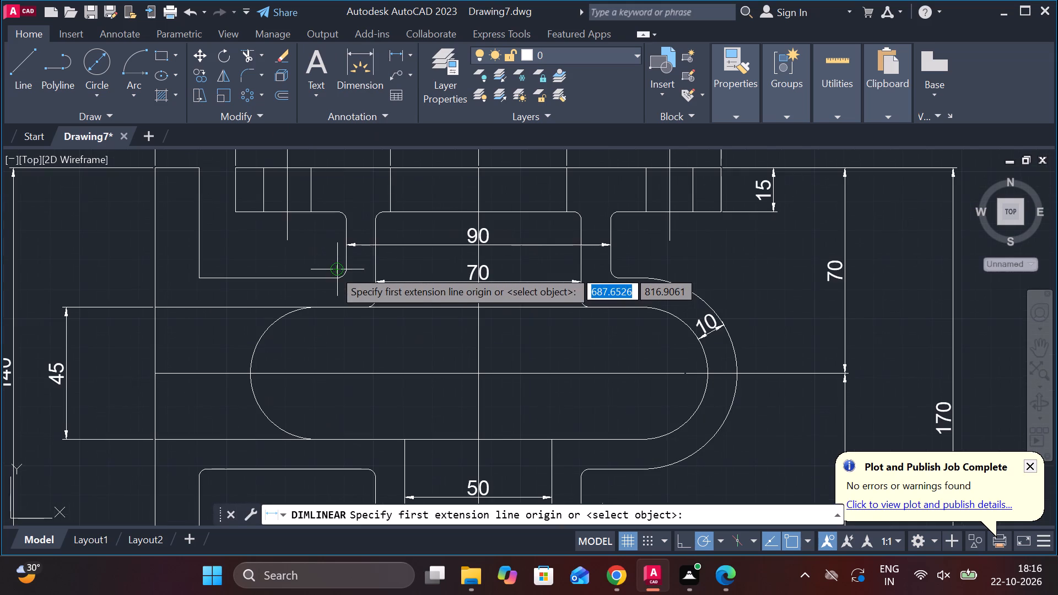
pyautogui.click(268, 214)
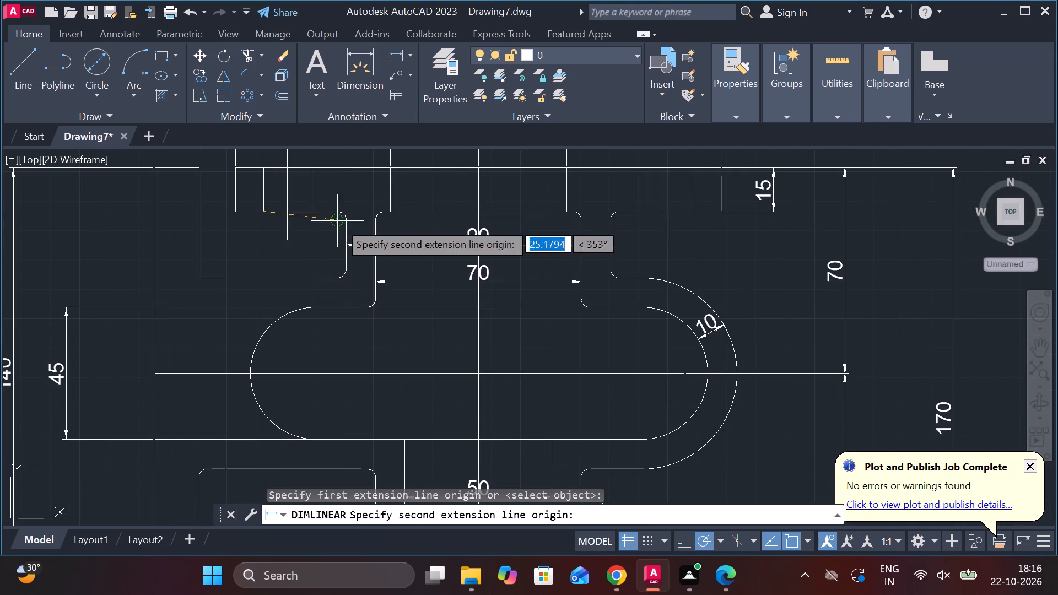
pyautogui.click(308, 212)
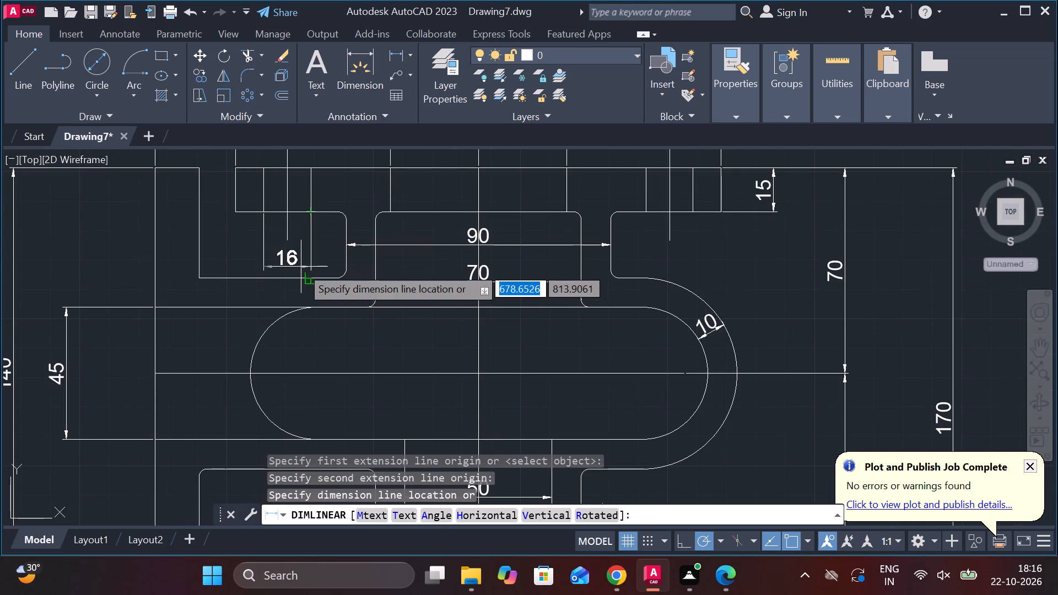
pyautogui.click(301, 258)
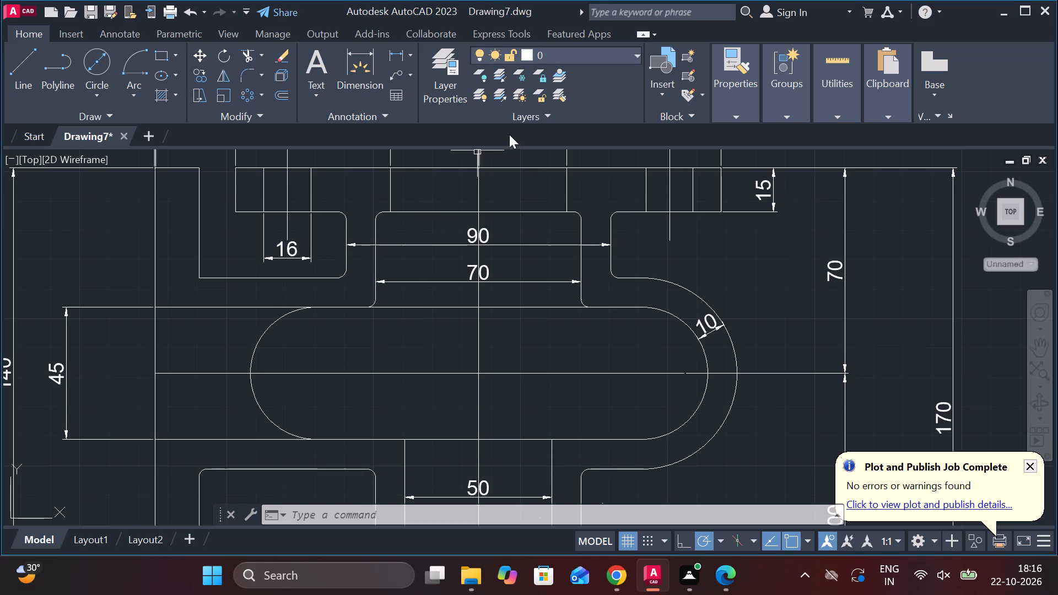
# Add a vertical linear dimension for the bore's depth through the top flange, placed inside the bore.
pyautogui.click(398, 51)
pyautogui.click(540, 210)
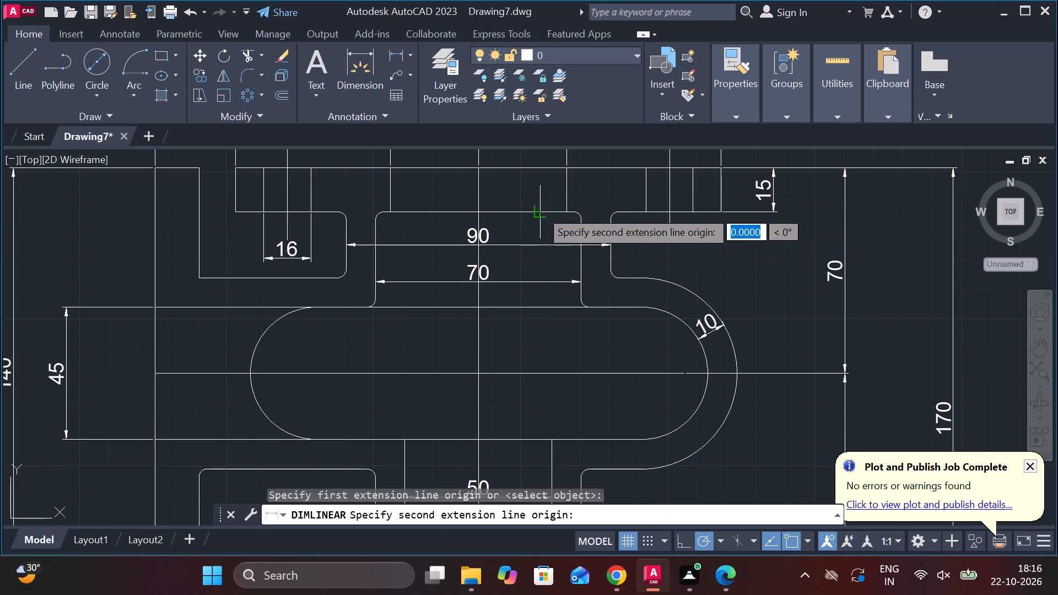
pyautogui.click(542, 164)
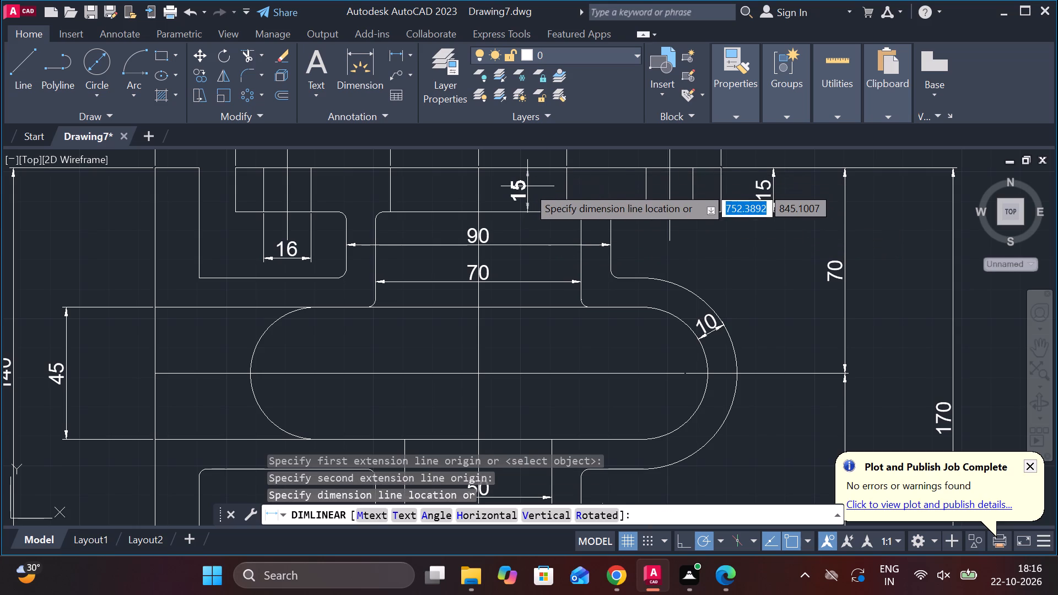
pyautogui.click(532, 198)
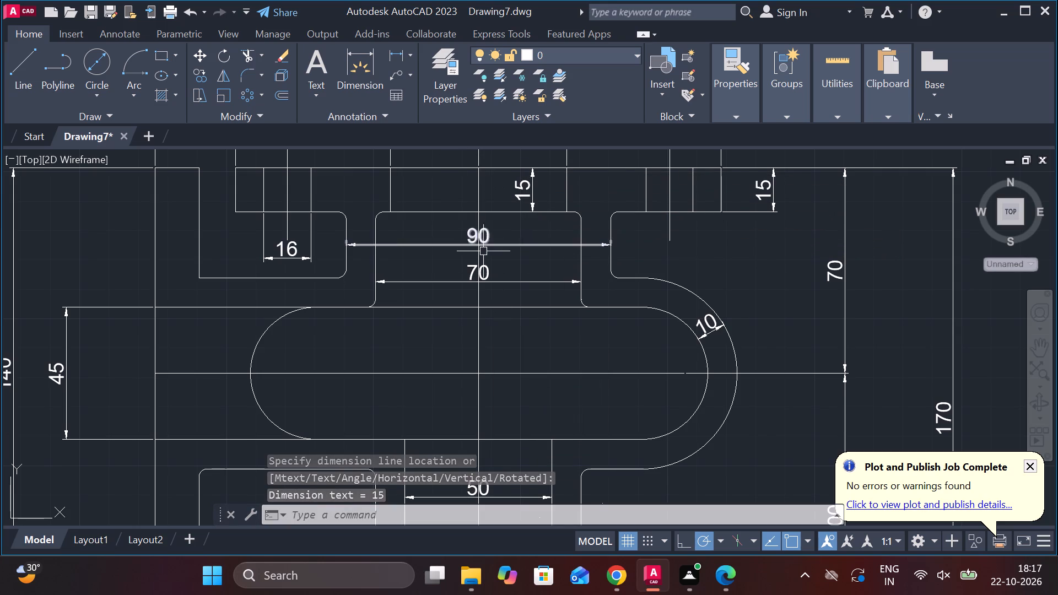
# Prefix the upper neck's outer- and inner-width dimension texts, 90 and 70, with the diameter symbol.
pyautogui.doubleClick(483, 229)
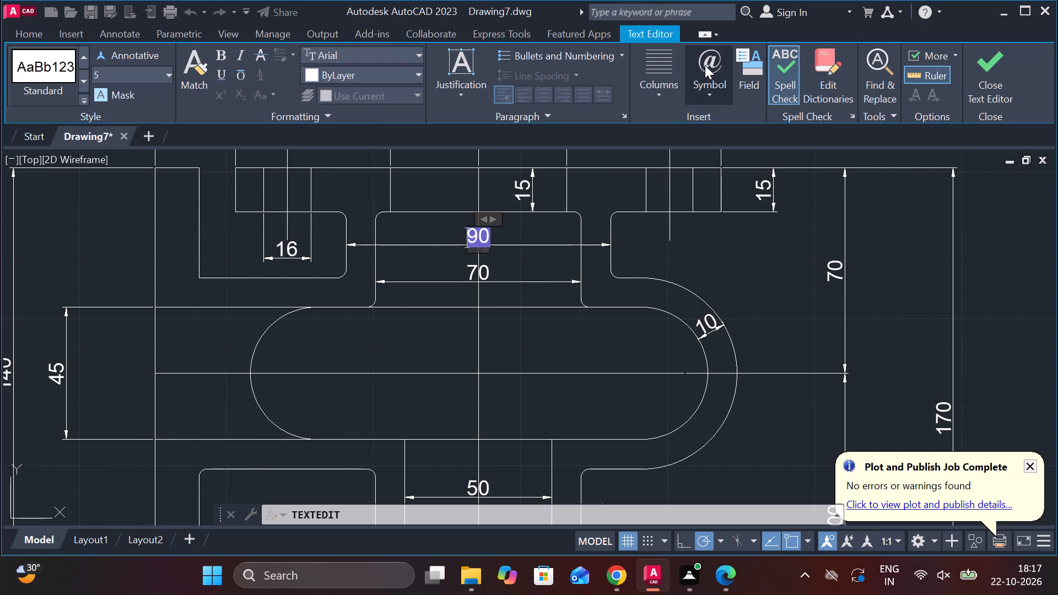
pyautogui.click(710, 96)
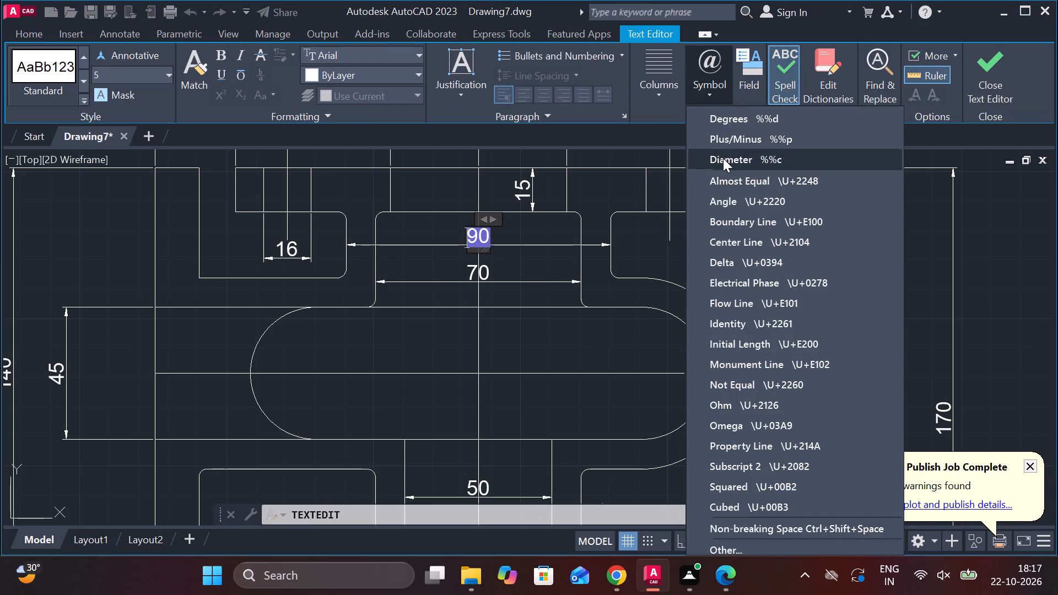
pyautogui.click(725, 155)
pyautogui.doubleClick(474, 267)
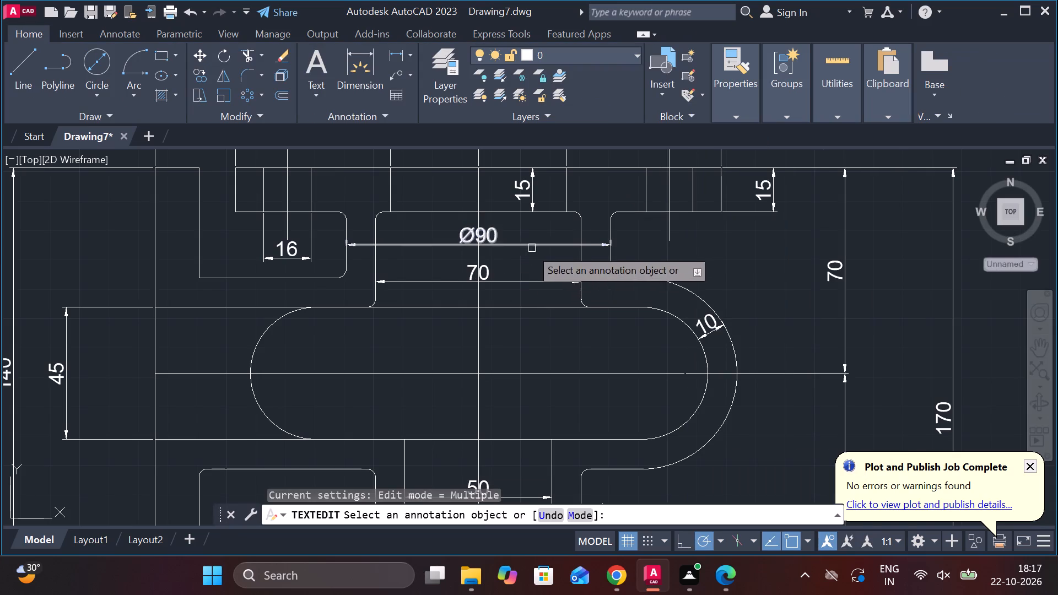
pyautogui.click(465, 277)
pyautogui.doubleClick(478, 271)
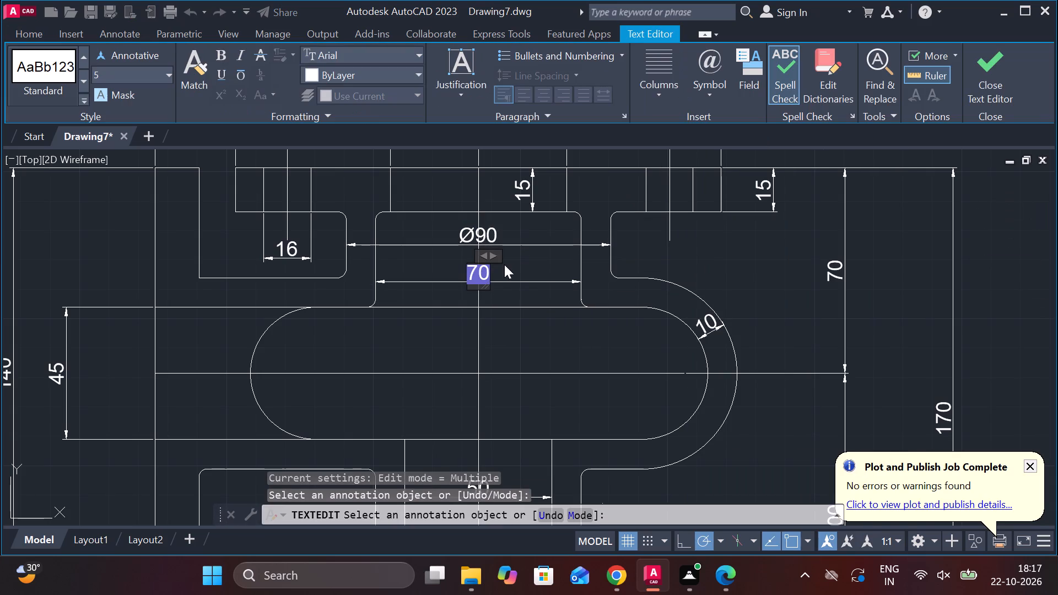
pyautogui.click(715, 90)
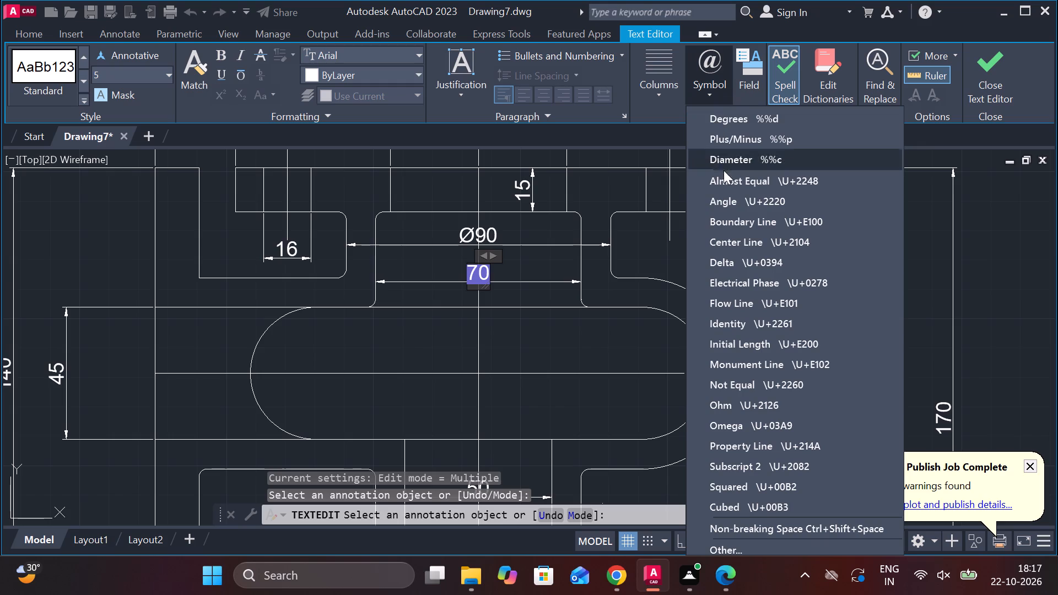
pyautogui.click(730, 160)
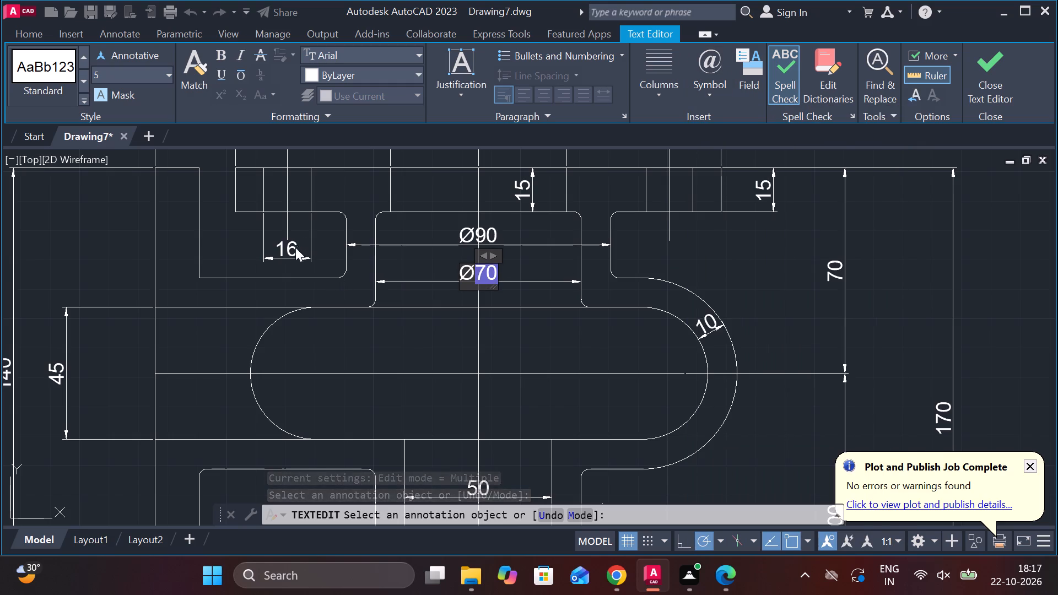
# Prefix the top flange's left bolt-hole dimension text with the diameter symbol.
pyautogui.doubleClick(291, 248)
pyautogui.doubleClick(292, 252)
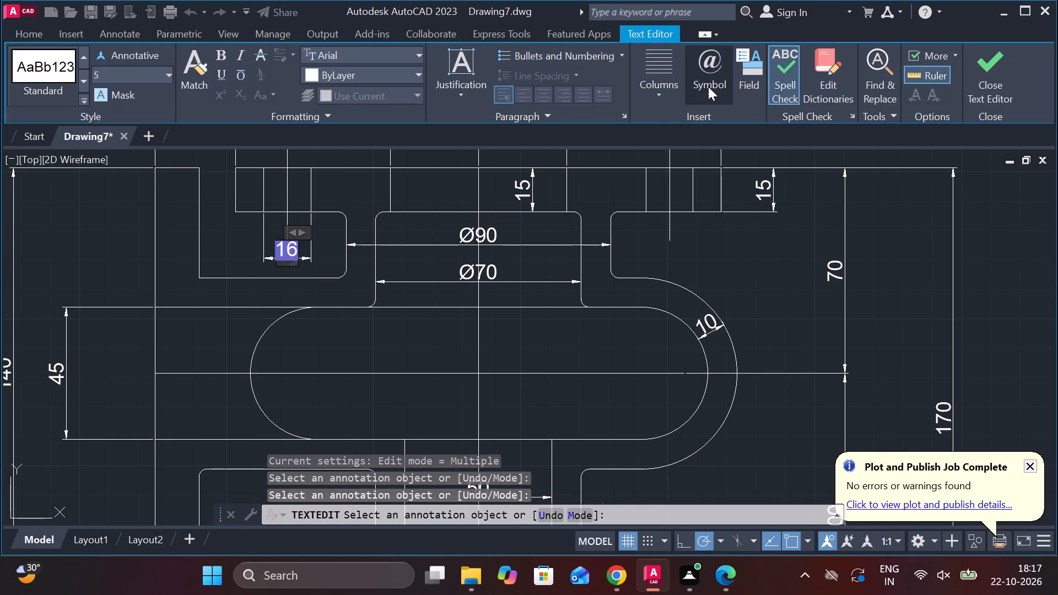
pyautogui.click(708, 86)
pyautogui.click(725, 166)
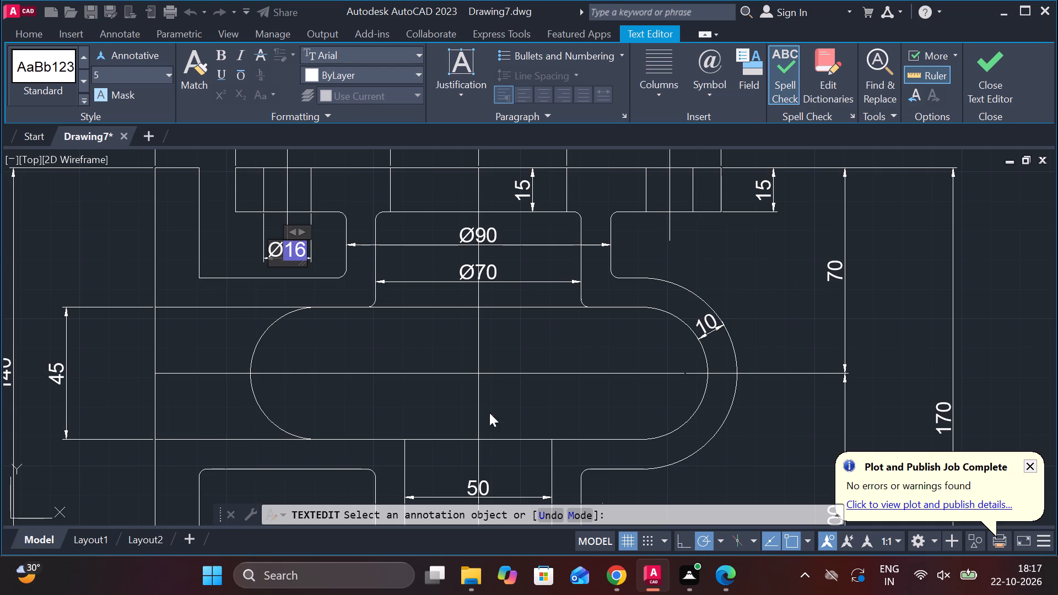
# Prefix the 50 width dimension of the bore just below the slotted chamber with the diameter symbol.
pyautogui.doubleClick(480, 484)
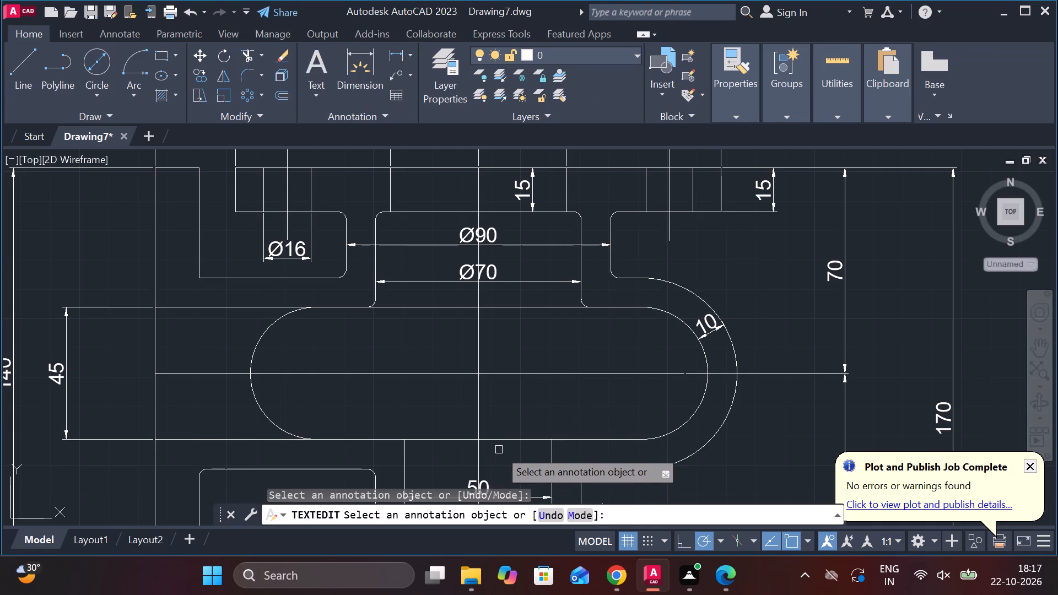
pyautogui.scroll(-2, 499, 450)
pyautogui.scroll(3, 493, 477)
pyautogui.doubleClick(483, 425)
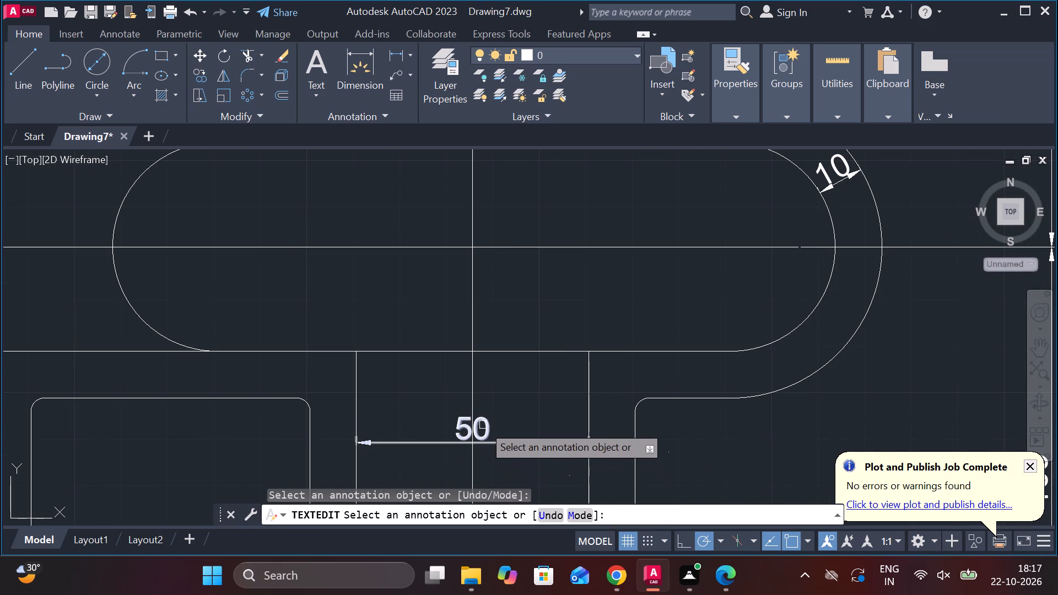
pyautogui.click(726, 91)
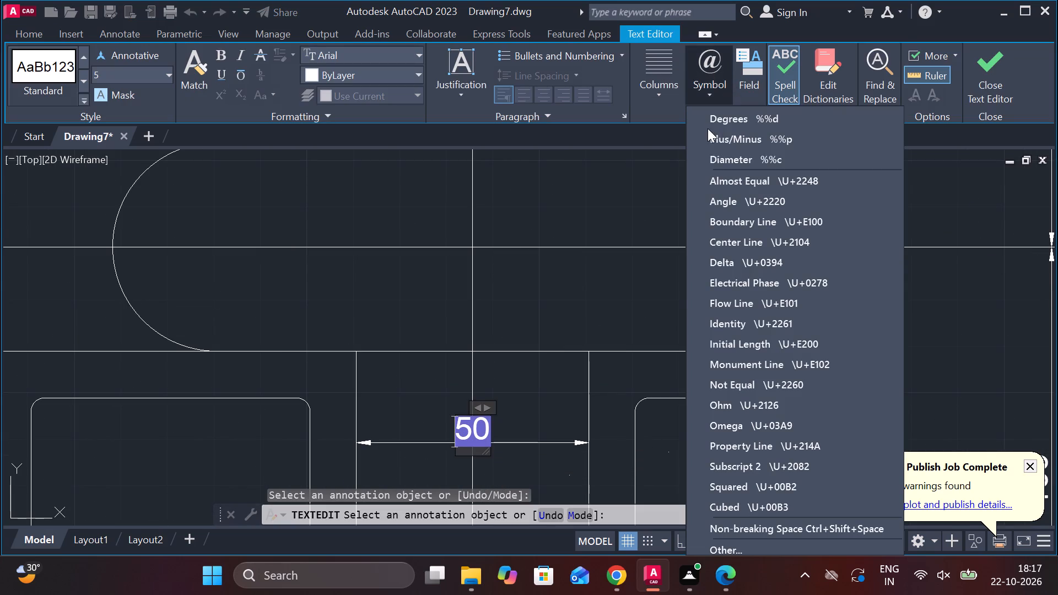
pyautogui.click(720, 160)
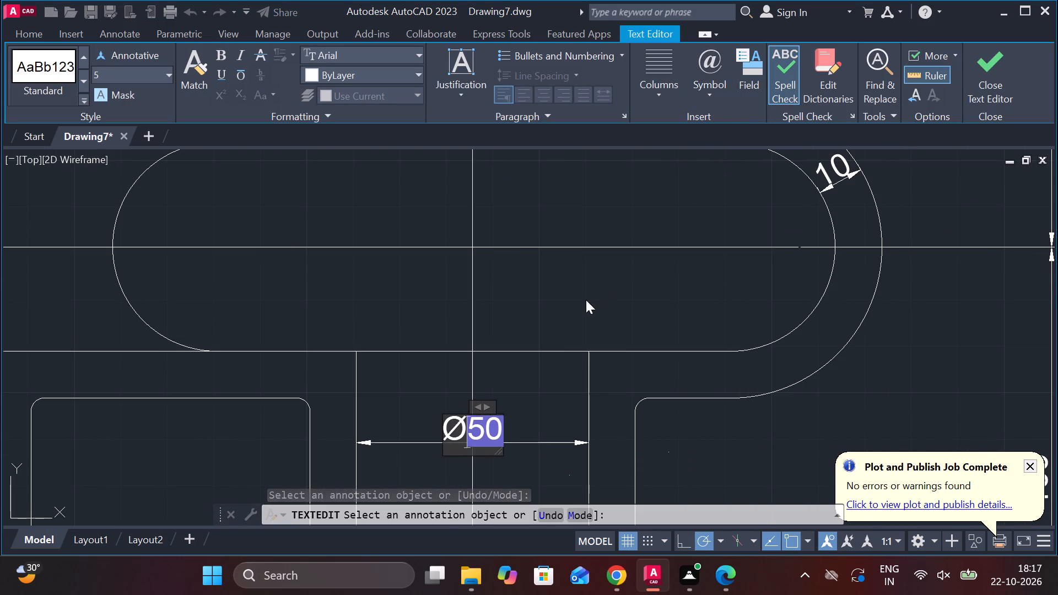
# Prefix the side flange's 140 height dimension and the side bore's 45 dimension with the diameter symbol.
pyautogui.scroll(-2, 559, 321)
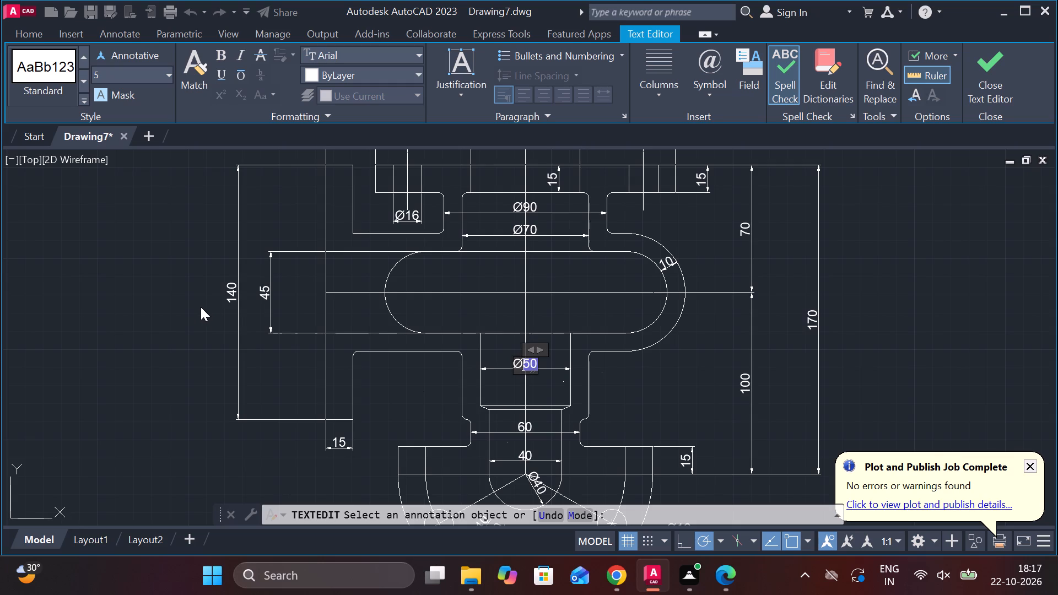
pyautogui.doubleClick(231, 291)
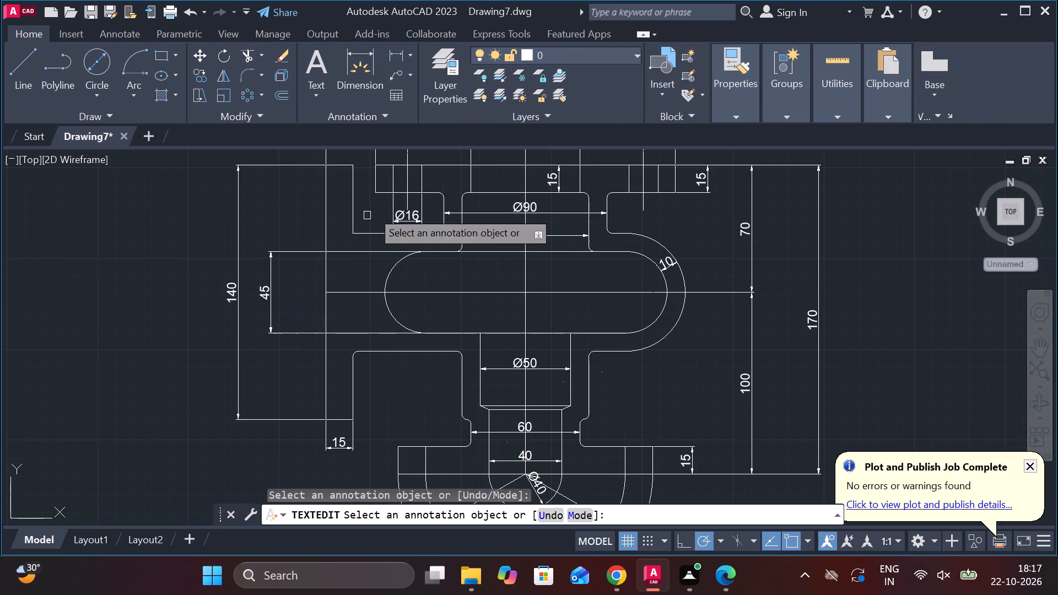
pyautogui.doubleClick(233, 286)
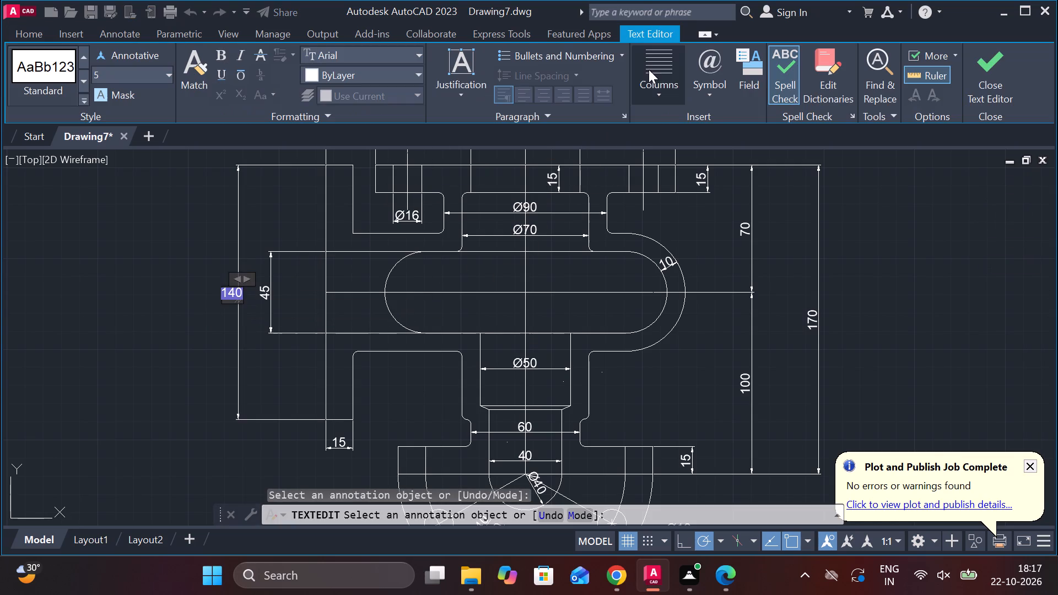
pyautogui.click(717, 87)
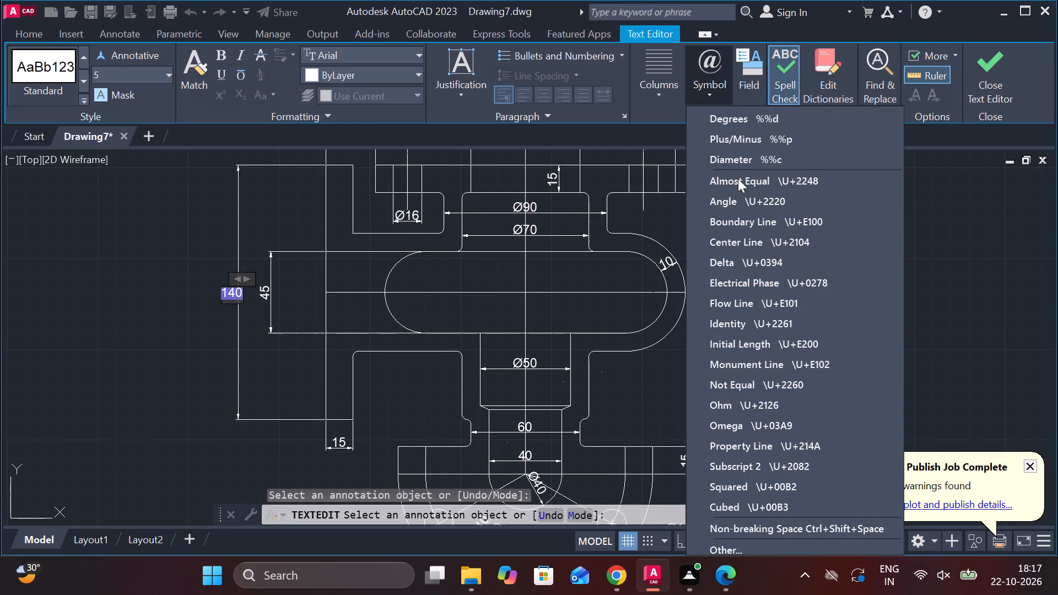
pyautogui.click(739, 163)
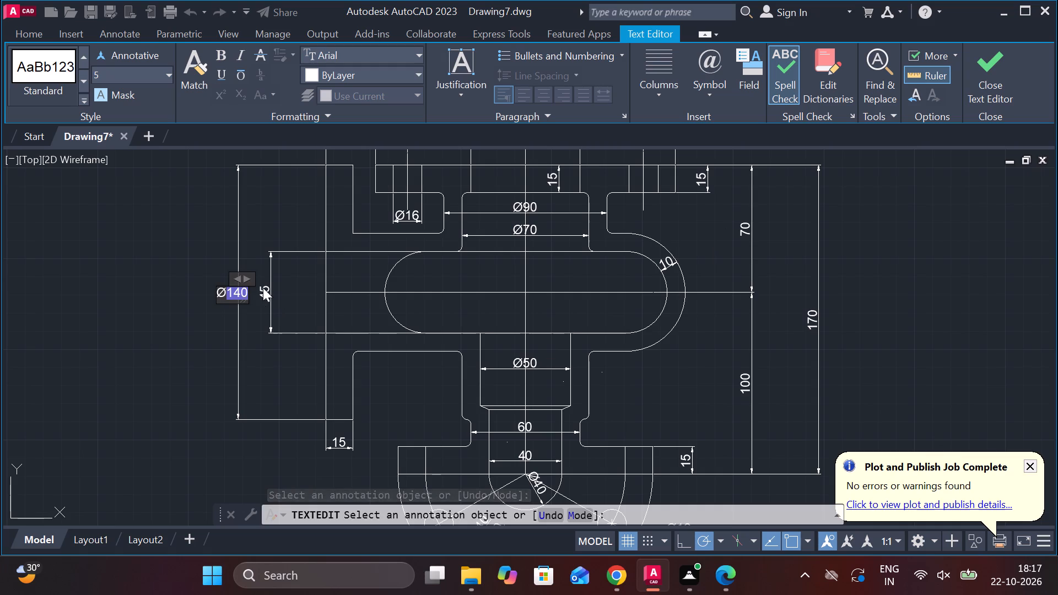
pyautogui.click(263, 288)
pyautogui.doubleClick(265, 288)
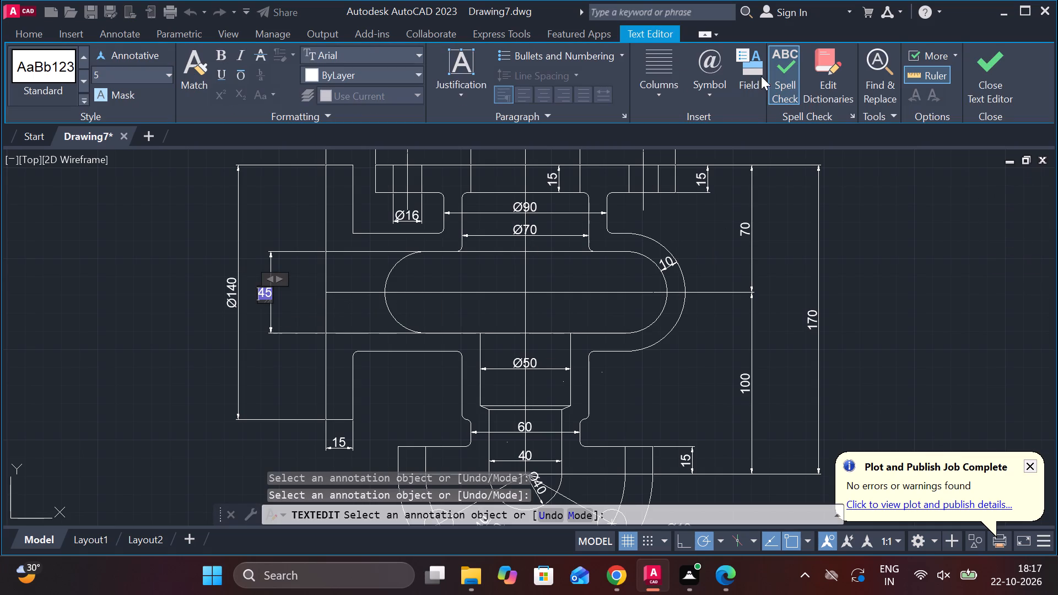
pyautogui.click(700, 96)
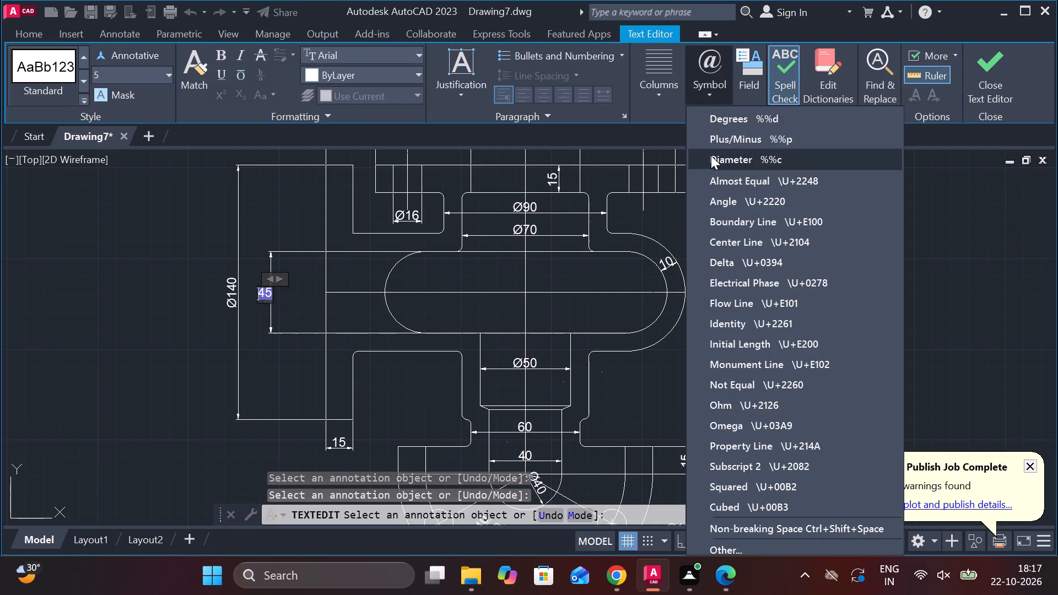
pyautogui.click(711, 155)
# Prefix the lower neck's outer- and inner-width dimension texts, 60 and 40, with the diameter symbol and finish the text editing.
pyautogui.scroll(-3, 597, 238)
pyautogui.scroll(3, 669, 267)
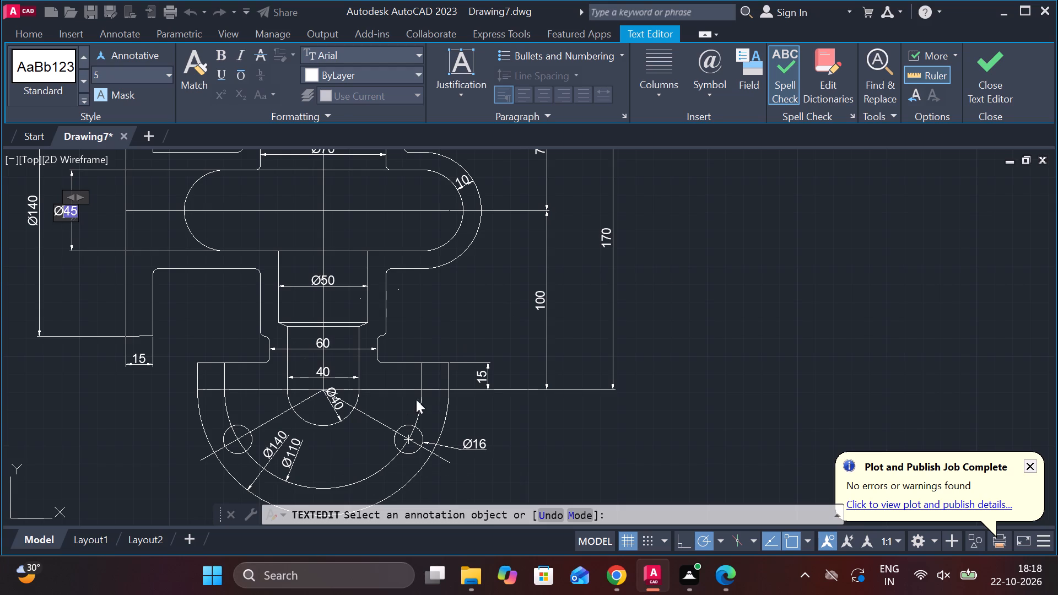
pyautogui.doubleClick(320, 340)
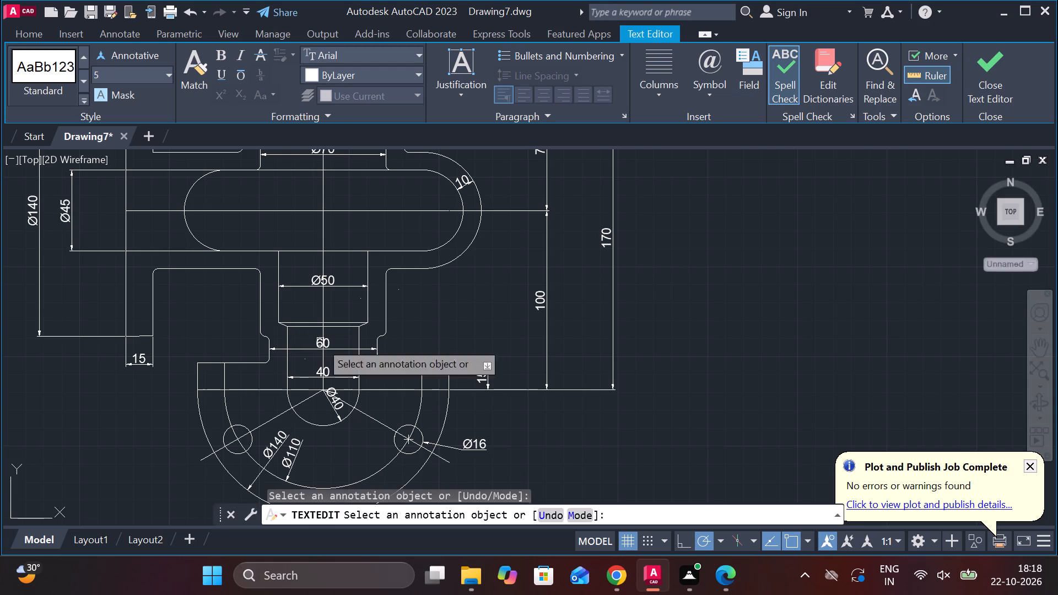
pyautogui.click(721, 95)
pyautogui.click(733, 161)
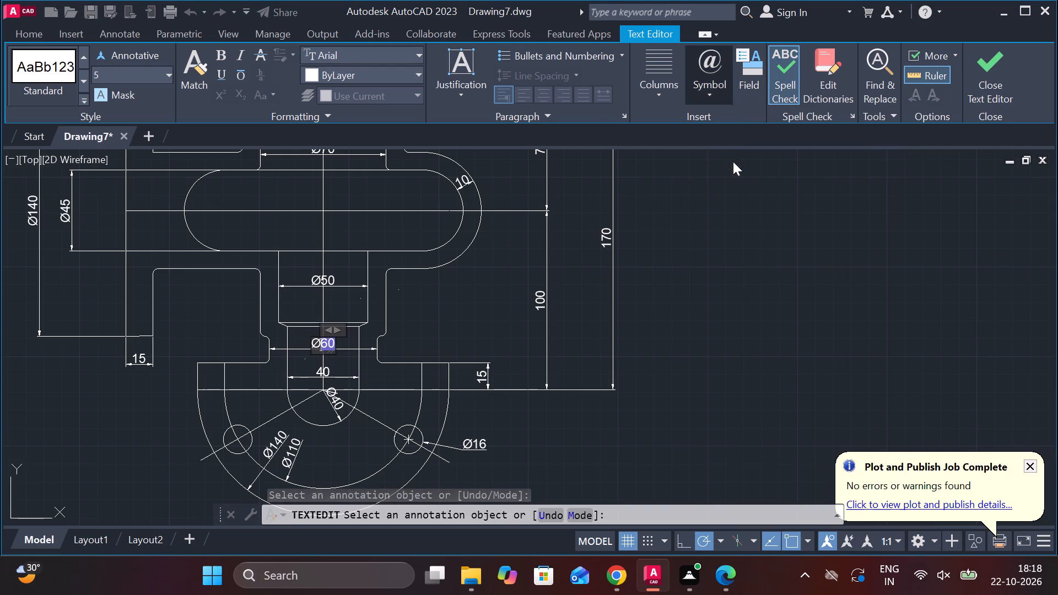
pyautogui.doubleClick(323, 366)
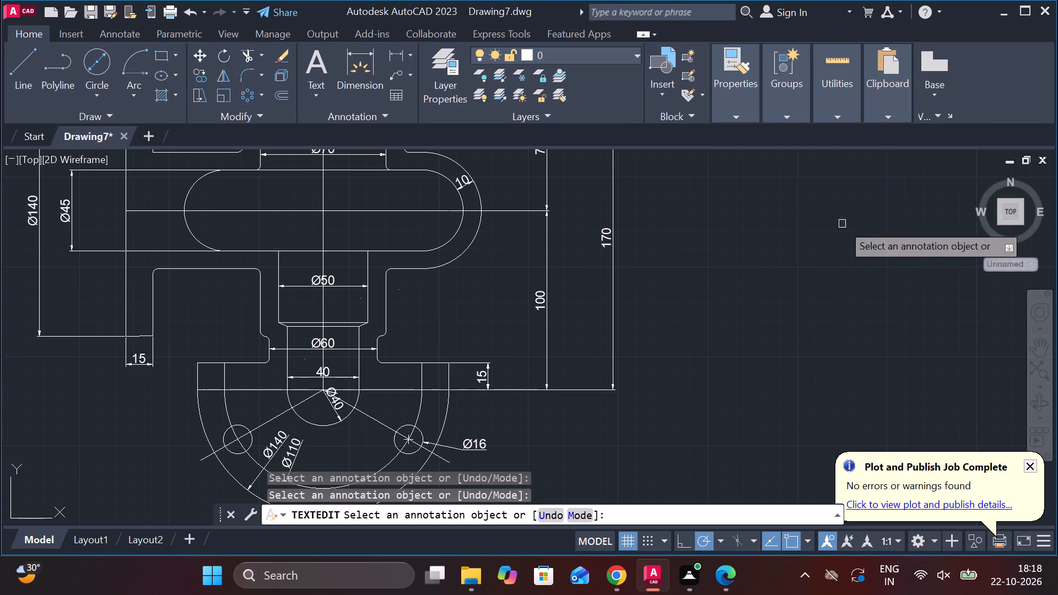
pyautogui.doubleClick(326, 369)
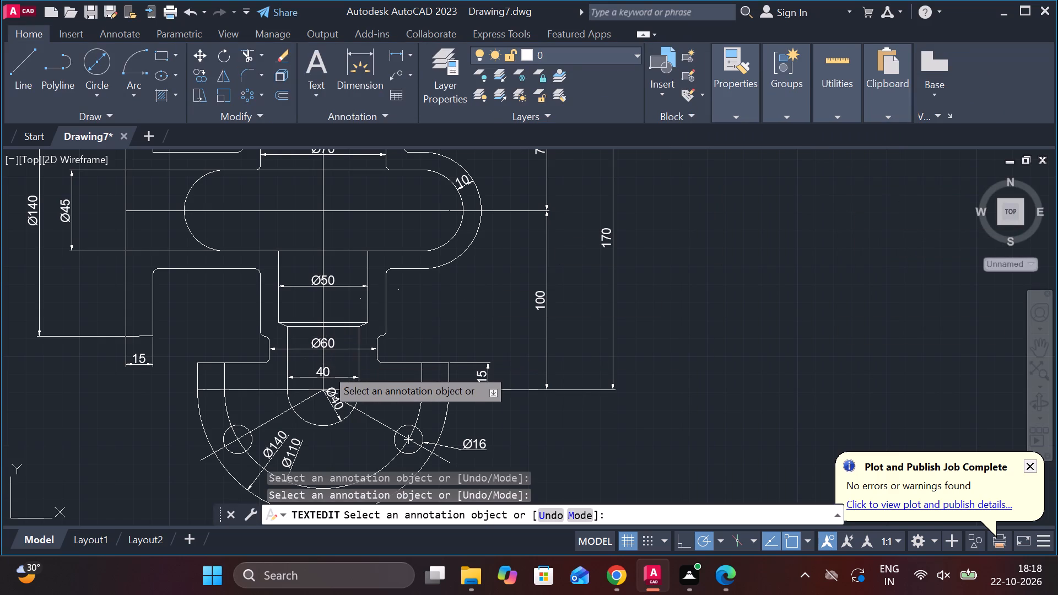
pyautogui.click(711, 93)
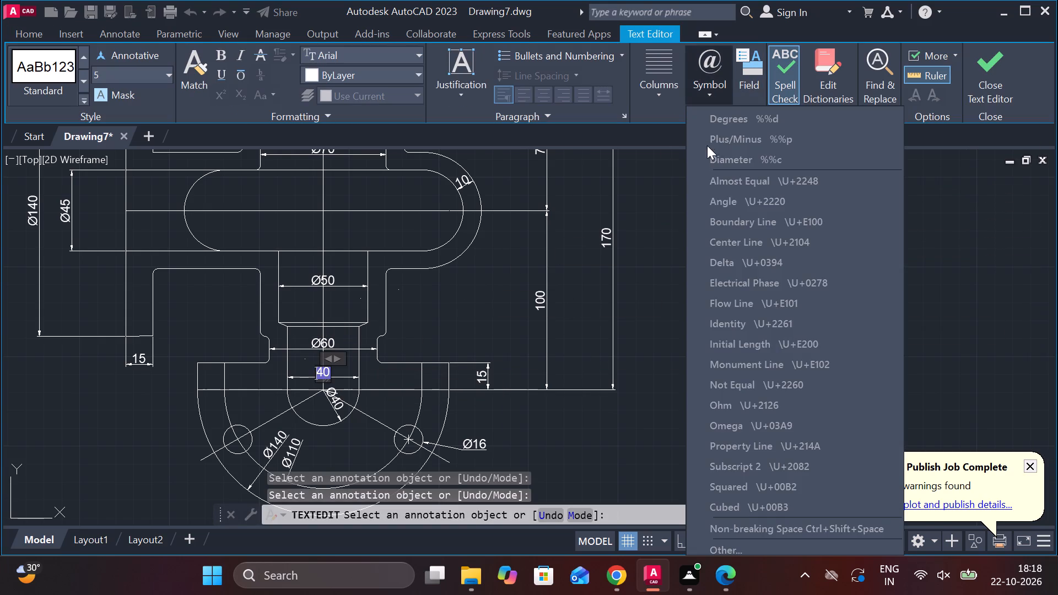
pyautogui.click(730, 163)
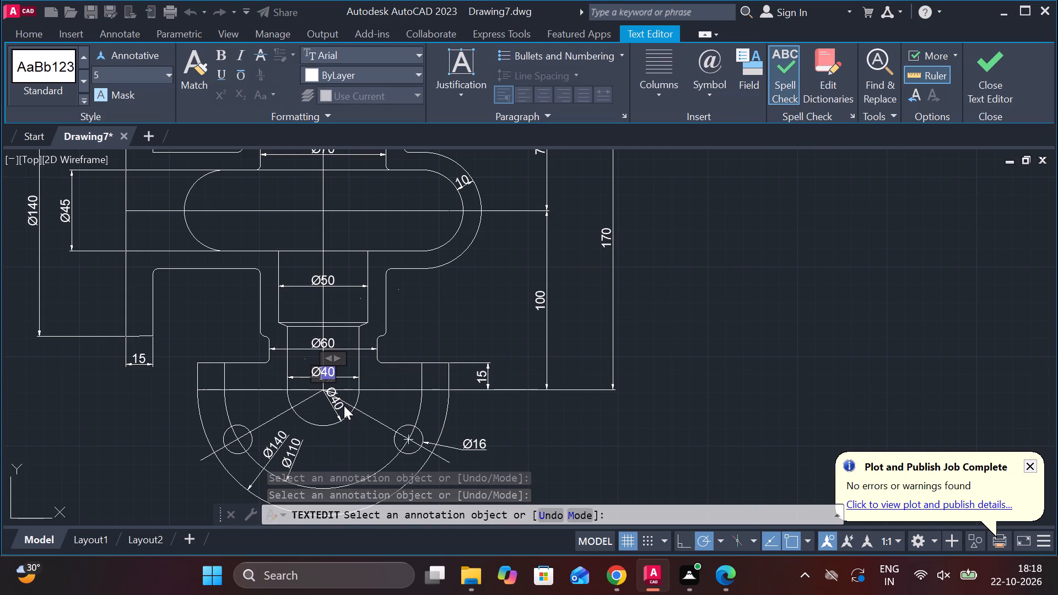
pyautogui.scroll(2, 344, 405)
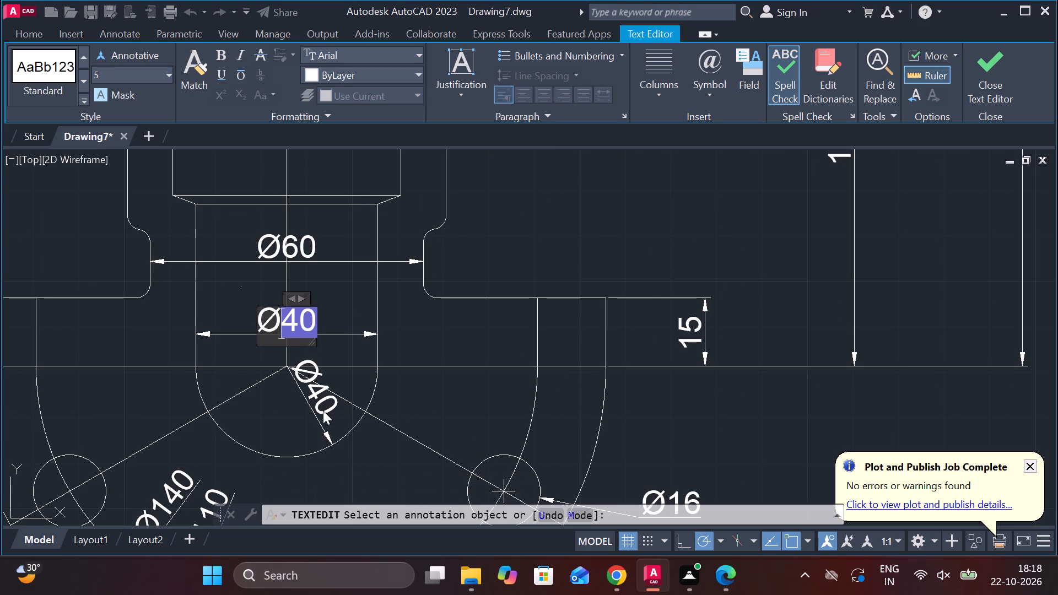
pyautogui.scroll(-2, 344, 405)
pyautogui.scroll(-2, 384, 429)
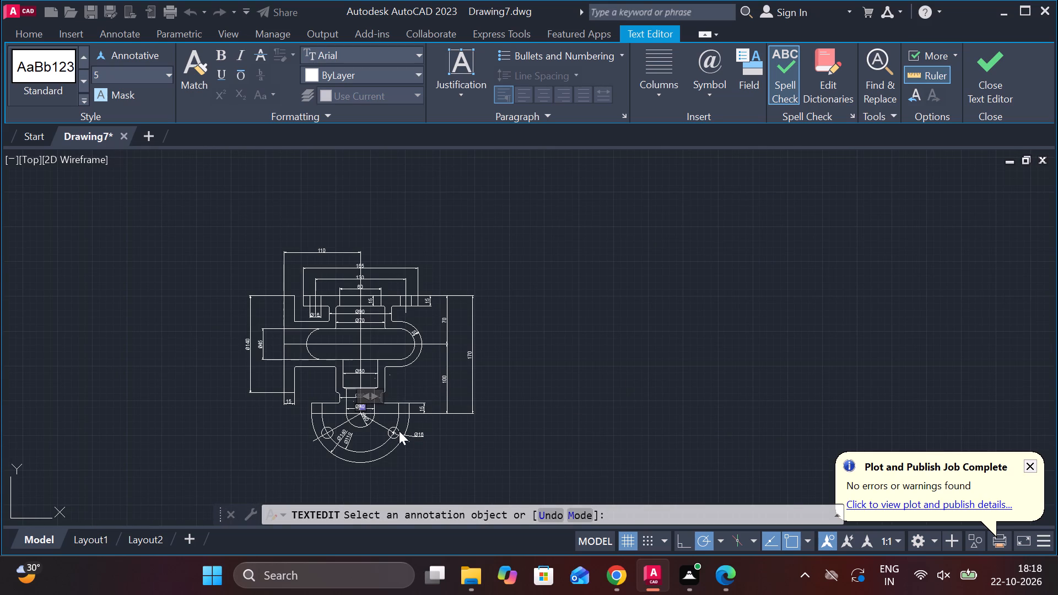
pyautogui.scroll(3, 399, 431)
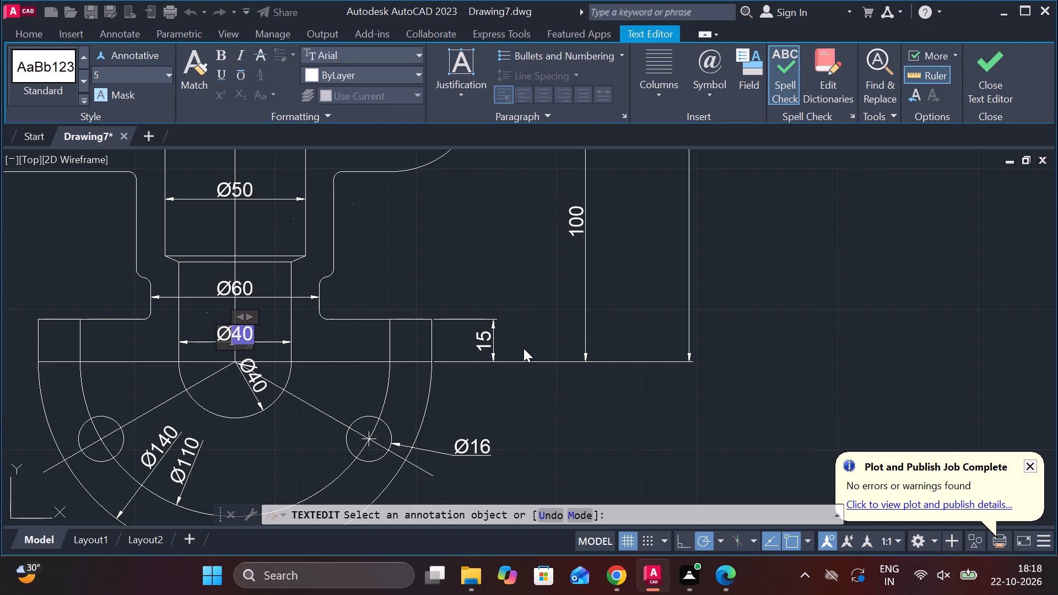
pyautogui.scroll(-3, 521, 338)
pyautogui.scroll(1, 498, 402)
pyautogui.click(995, 93)
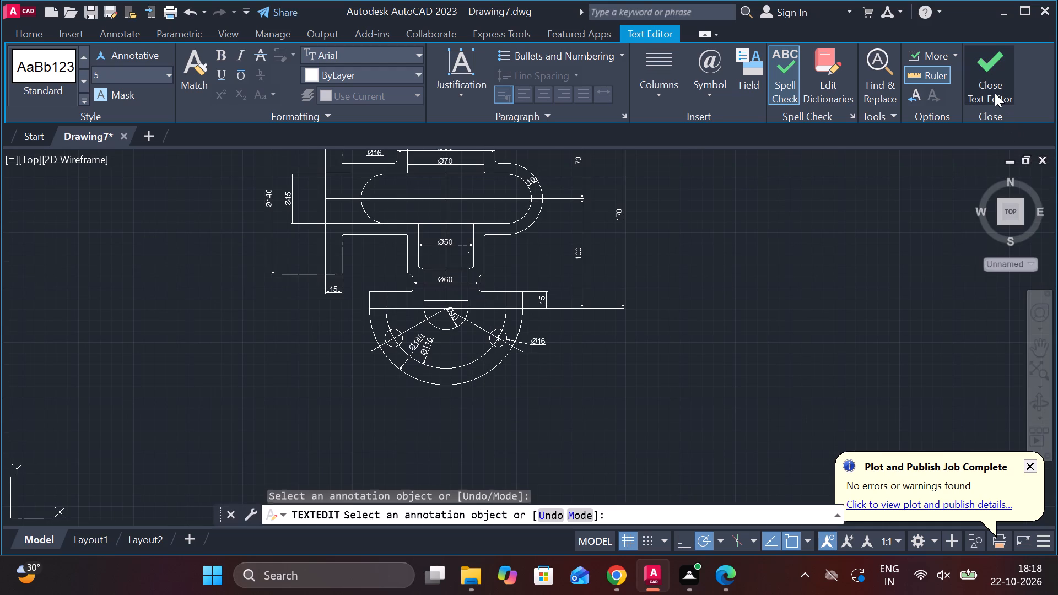
# Draw a vertical line about 304 units long straight down from the centre of the bottom flange's semicircular view.
pyautogui.scroll(-2, 539, 304)
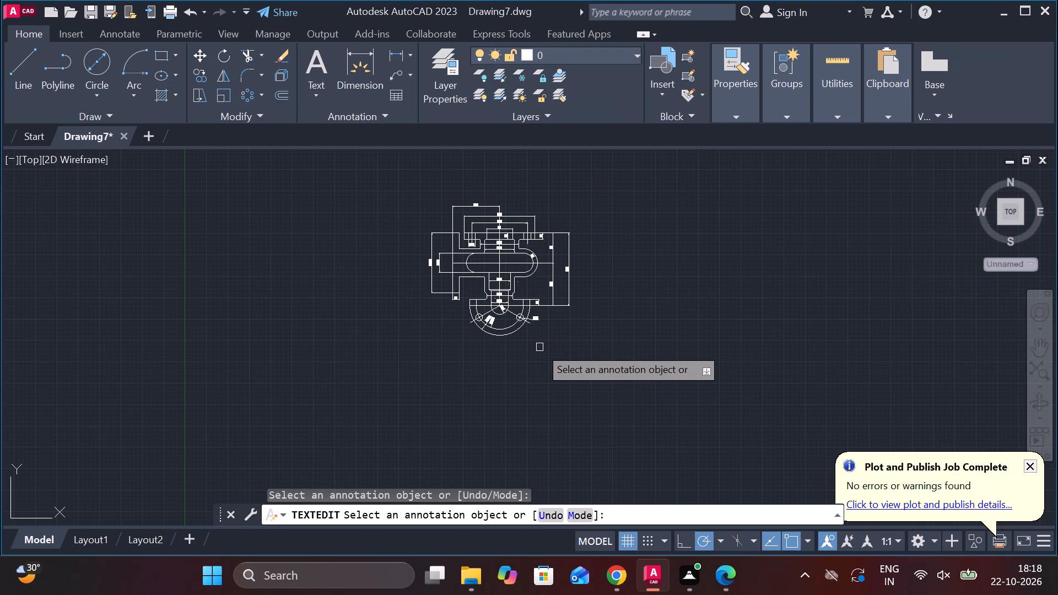
pyautogui.scroll(2, 531, 353)
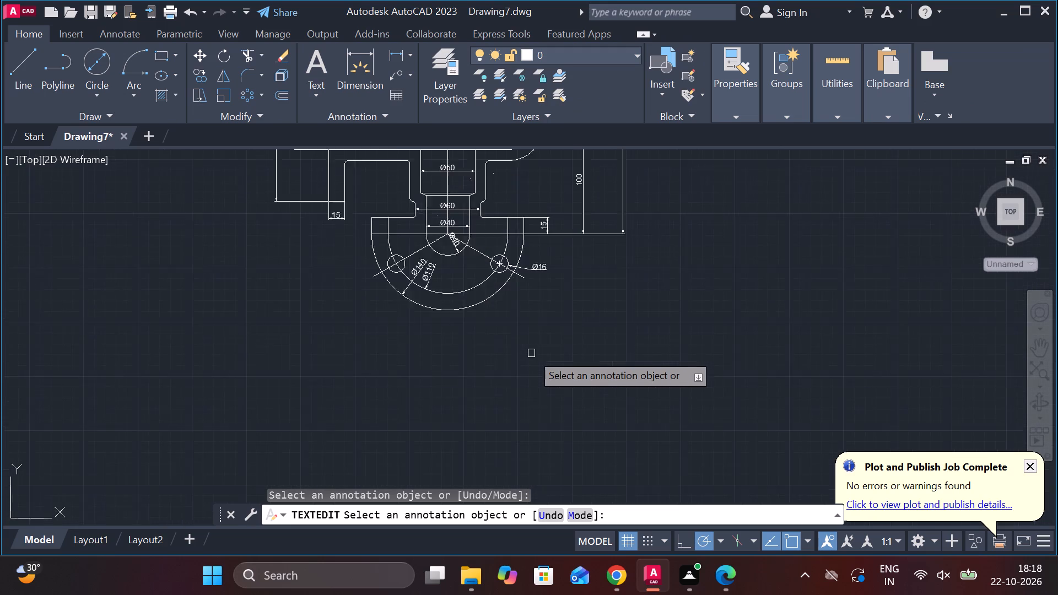
pyautogui.scroll(1, 531, 353)
pyautogui.scroll(-3, 530, 347)
pyautogui.scroll(2, 554, 314)
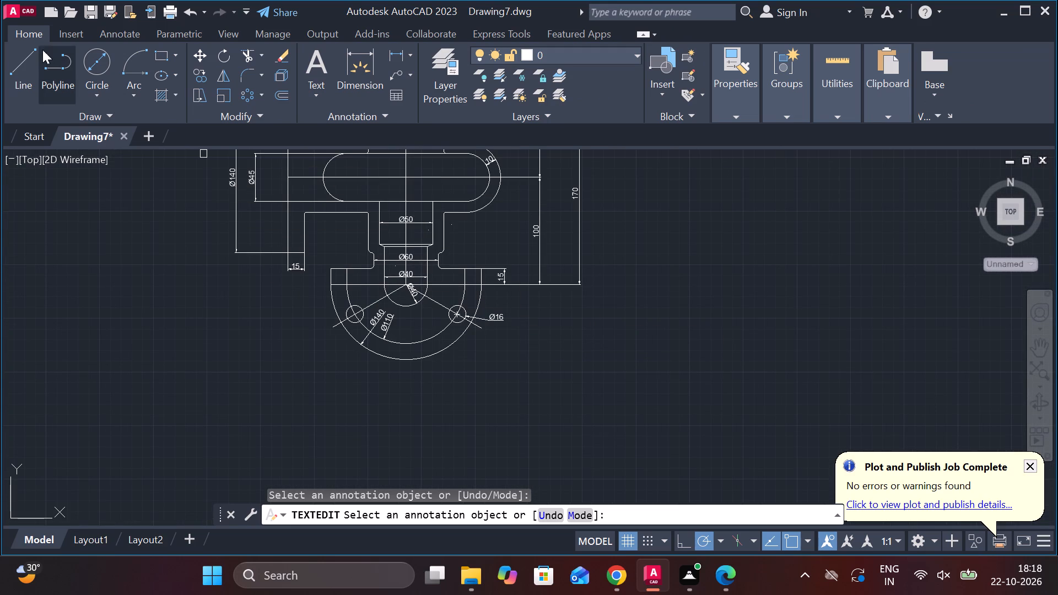
pyautogui.click(16, 70)
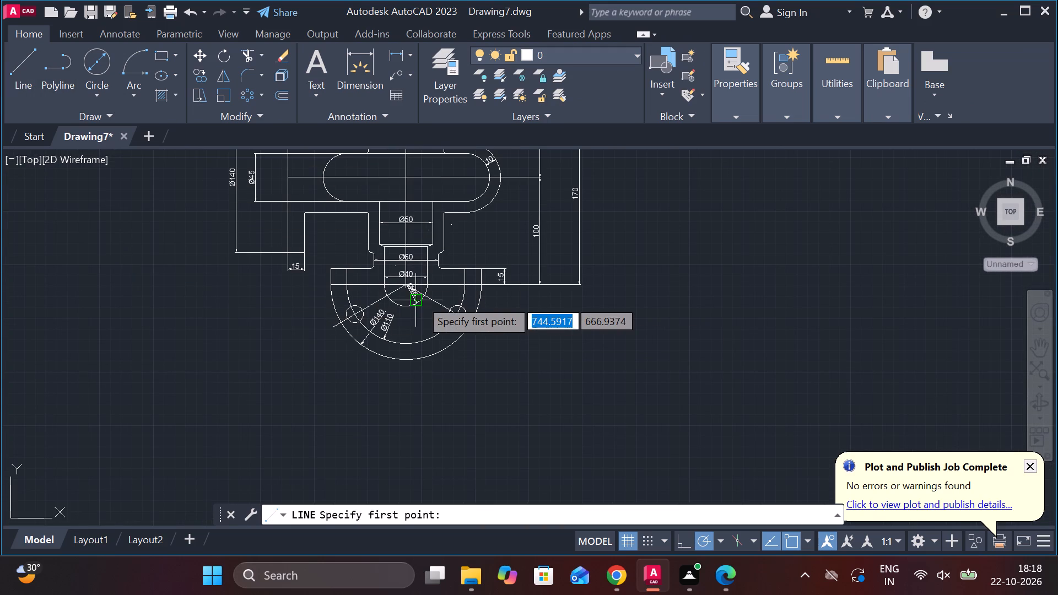
pyautogui.scroll(3, 420, 299)
pyautogui.click(354, 236)
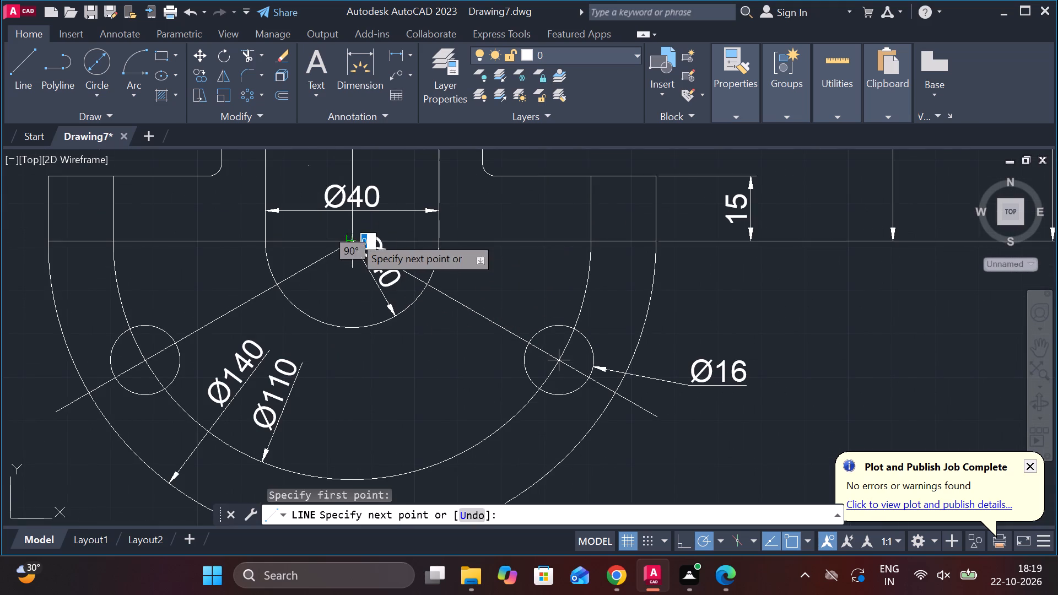
pyautogui.scroll(-4, 355, 404)
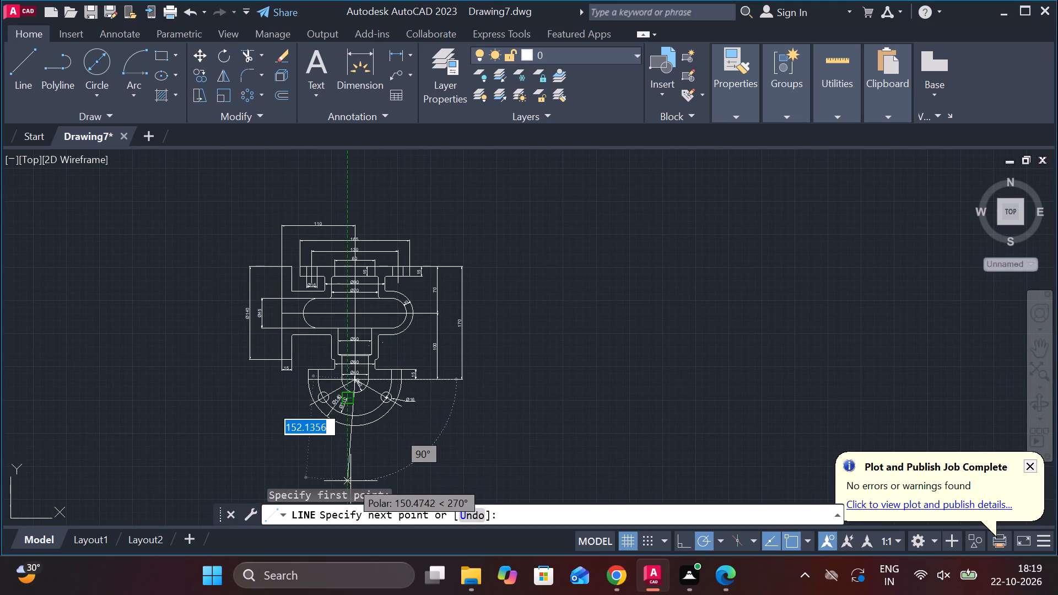
pyautogui.scroll(-3, 384, 461)
pyautogui.scroll(4, 384, 461)
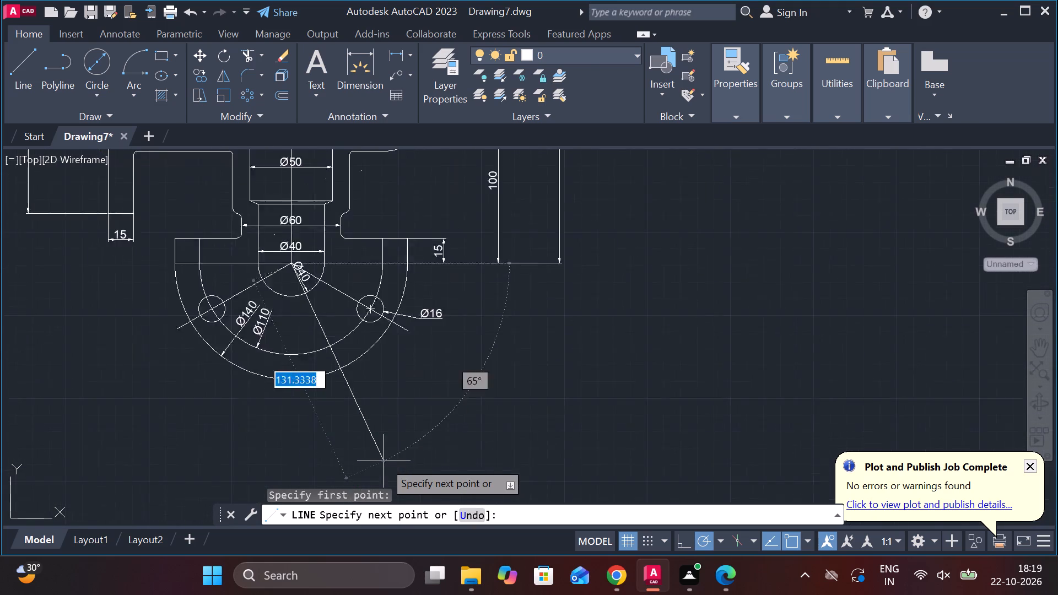
pyautogui.scroll(2, 384, 461)
pyautogui.scroll(-3, 278, 421)
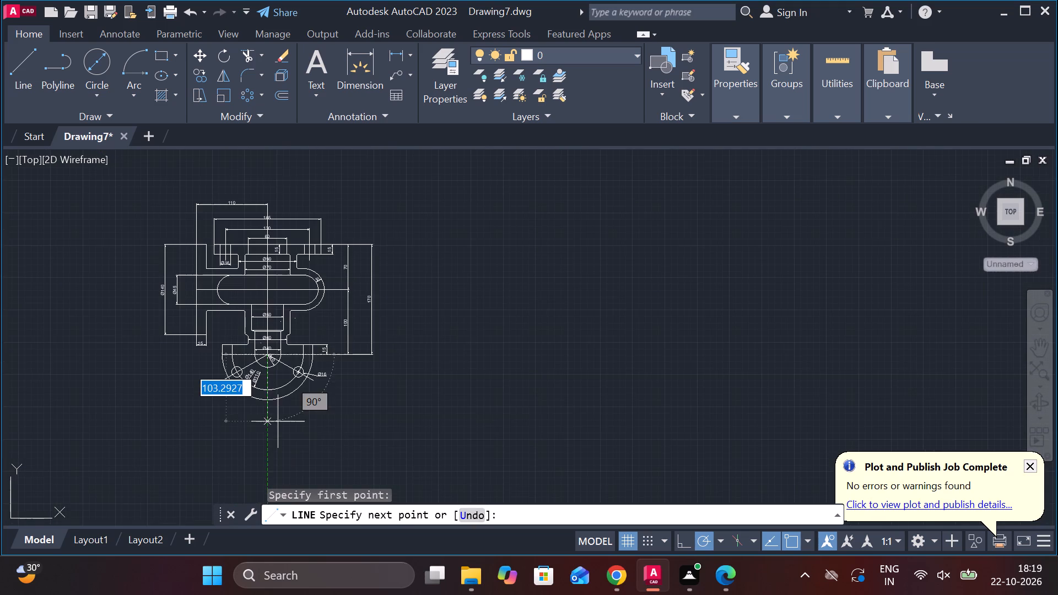
pyautogui.scroll(-3, 364, 255)
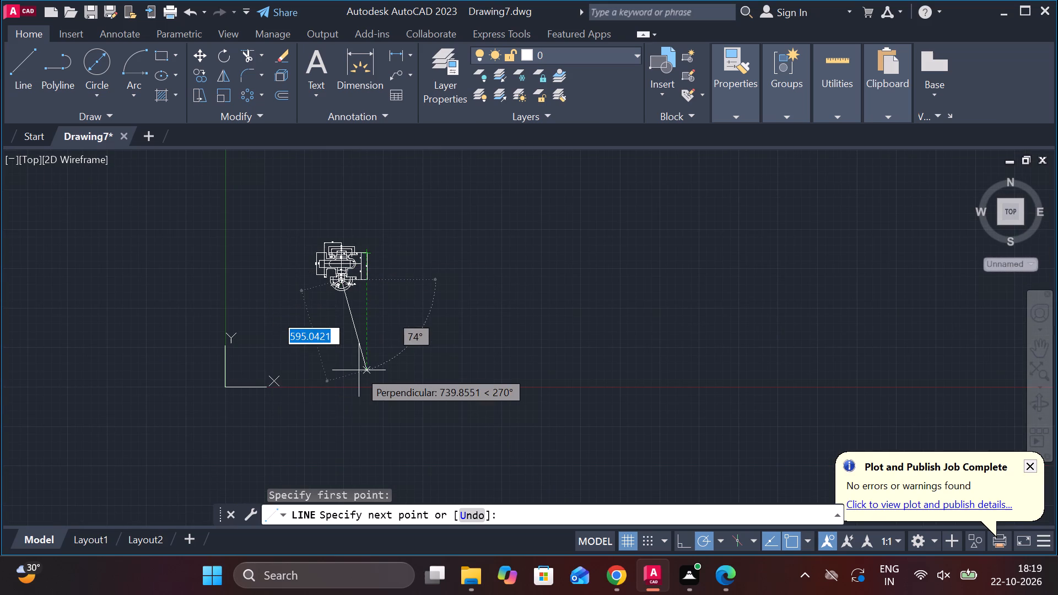
pyautogui.click(349, 328)
pyautogui.press('Escape')
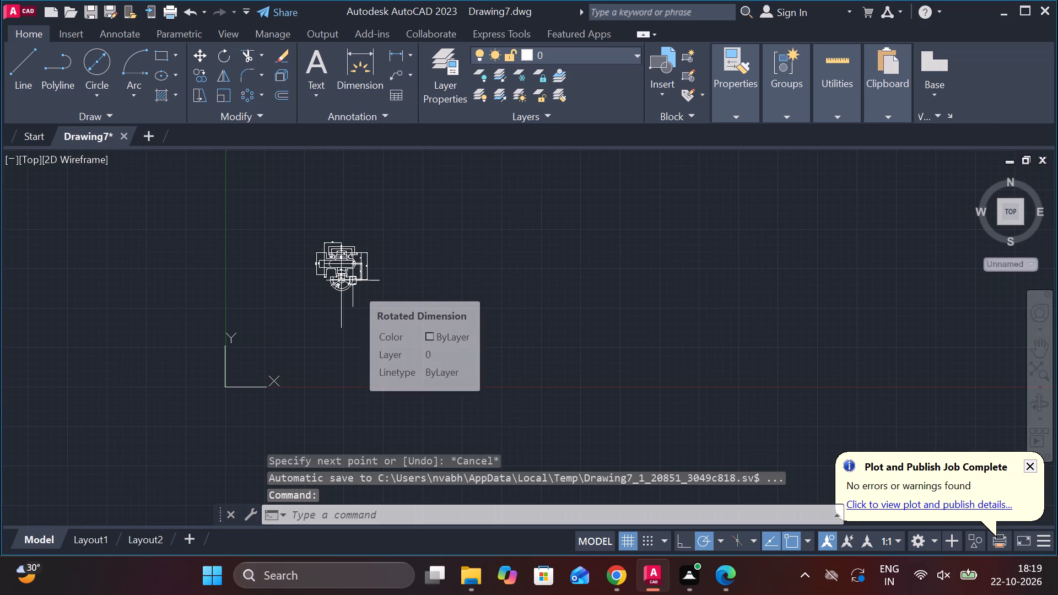
# Draw a circle of diameter 160 centred on the vertical line below the bottom flange's semicircular view.
pyautogui.scroll(3, 332, 312)
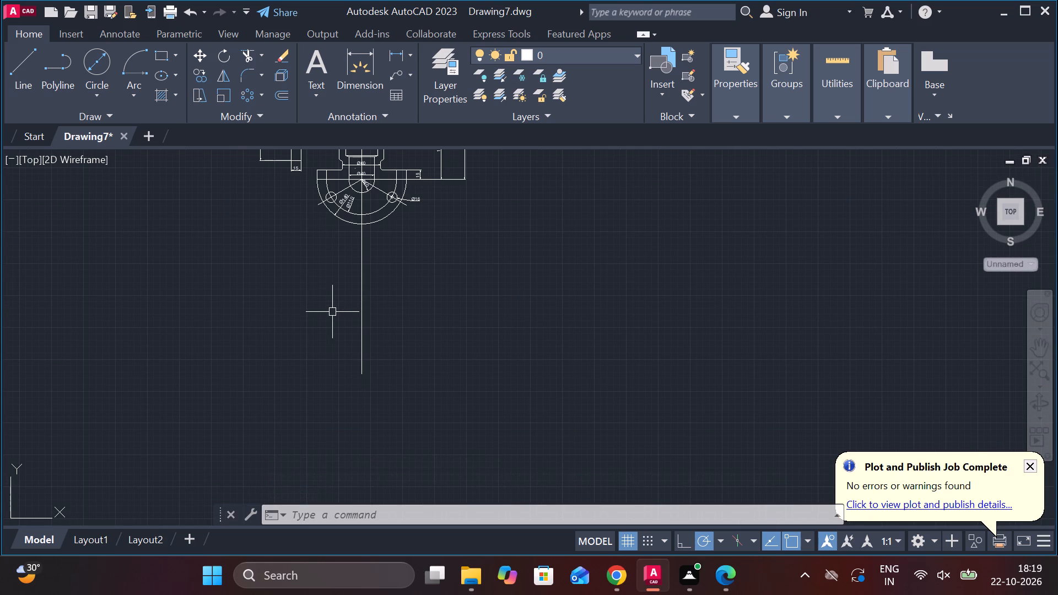
pyautogui.scroll(1, 332, 312)
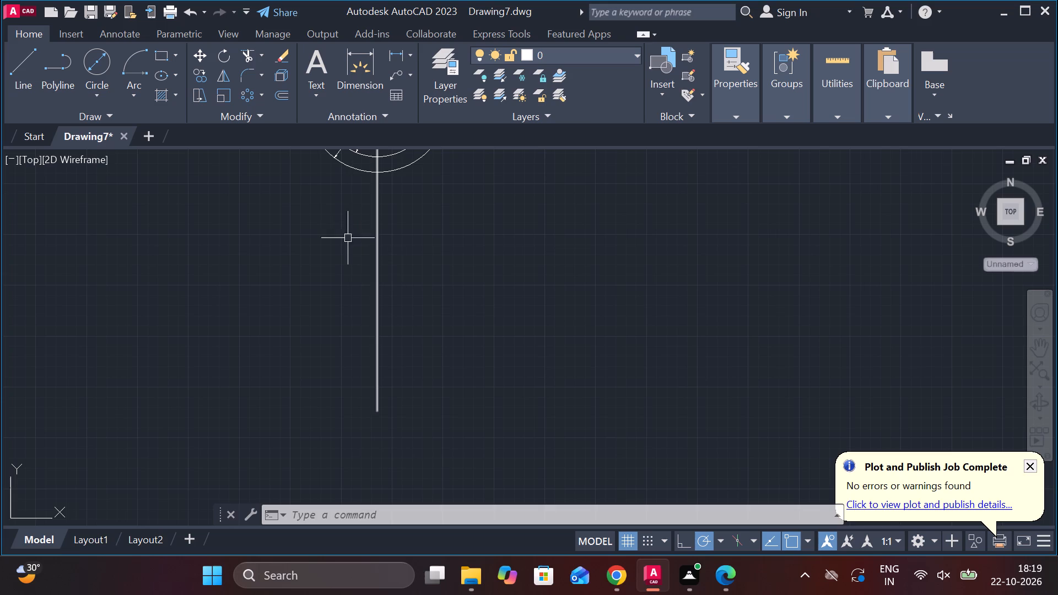
pyautogui.click(102, 55)
pyautogui.click(379, 301)
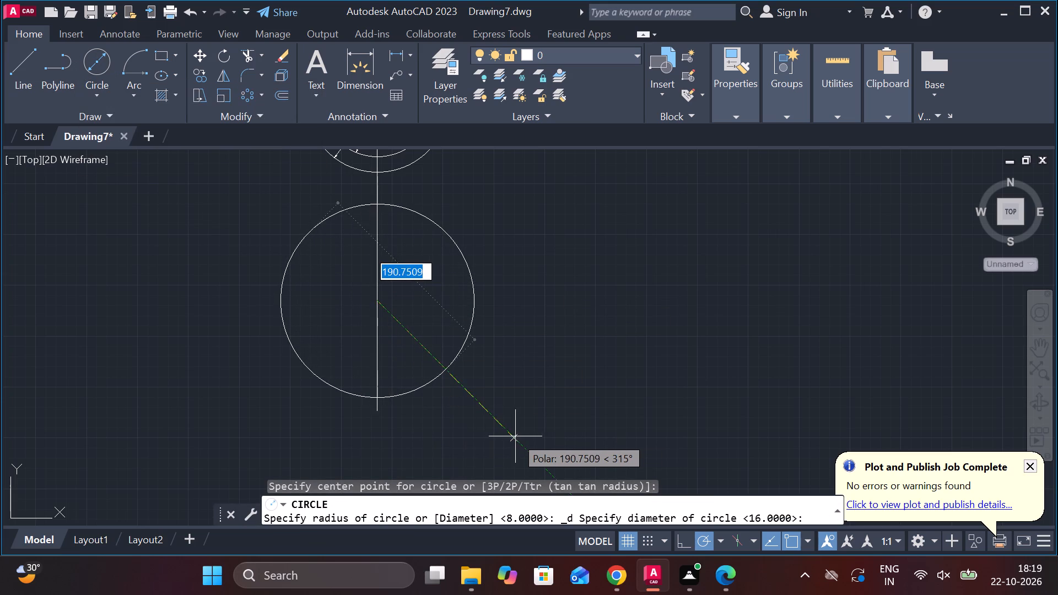
pyautogui.press('1')
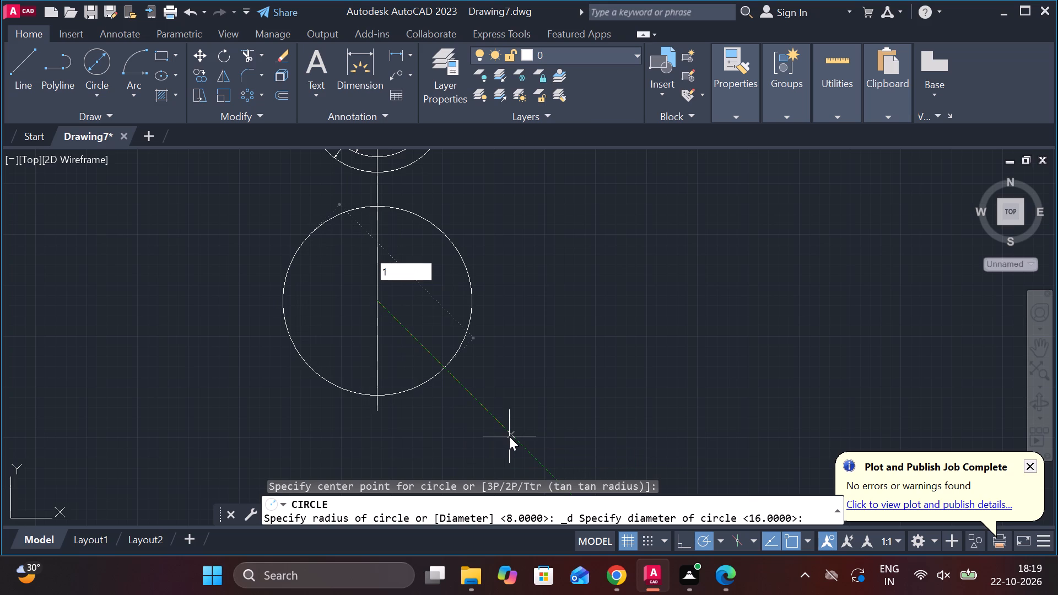
pyautogui.write('60')
pyautogui.press('Return')
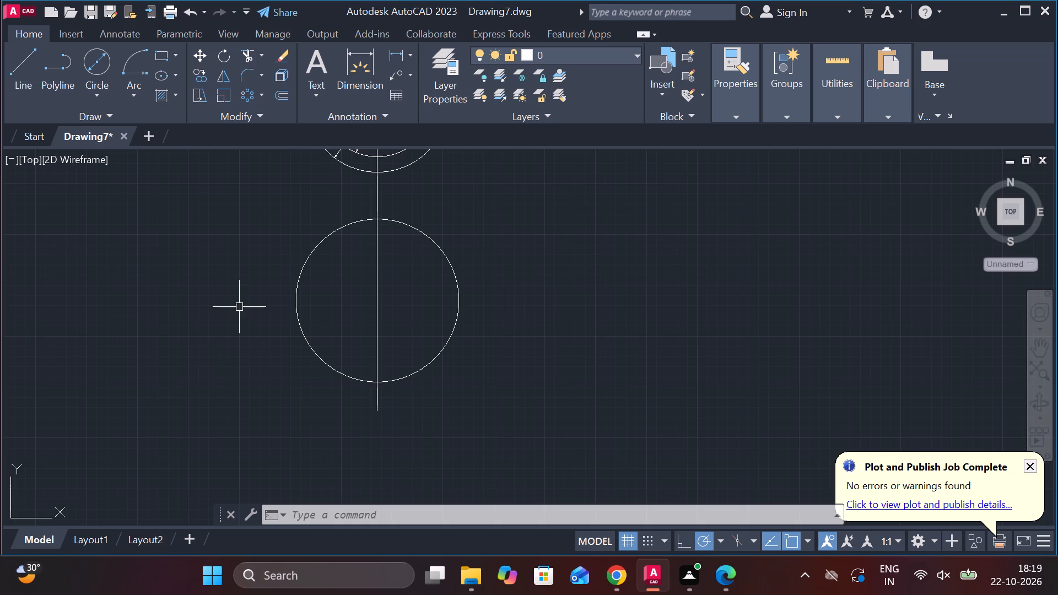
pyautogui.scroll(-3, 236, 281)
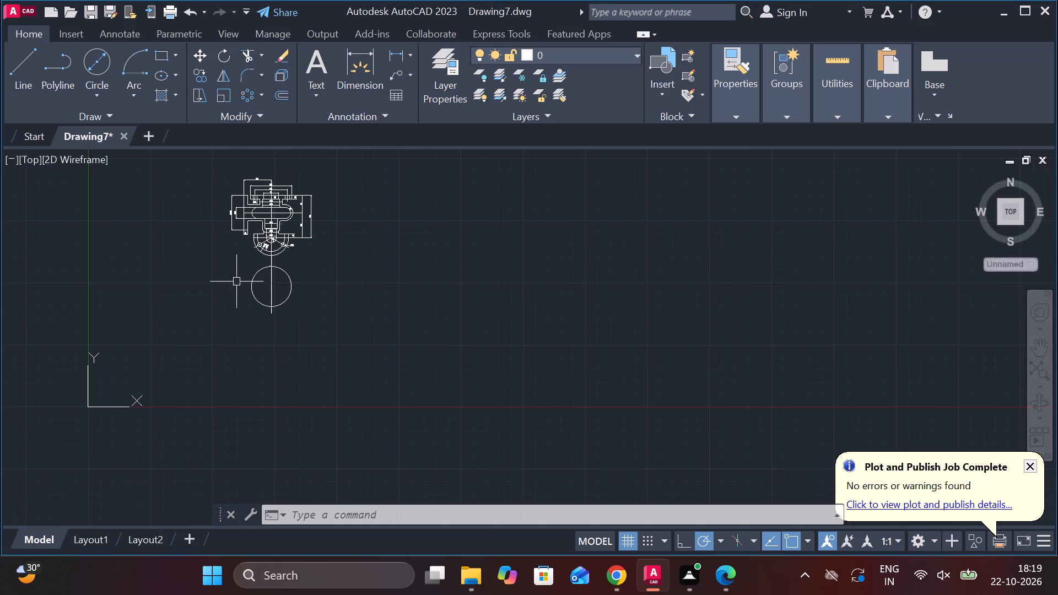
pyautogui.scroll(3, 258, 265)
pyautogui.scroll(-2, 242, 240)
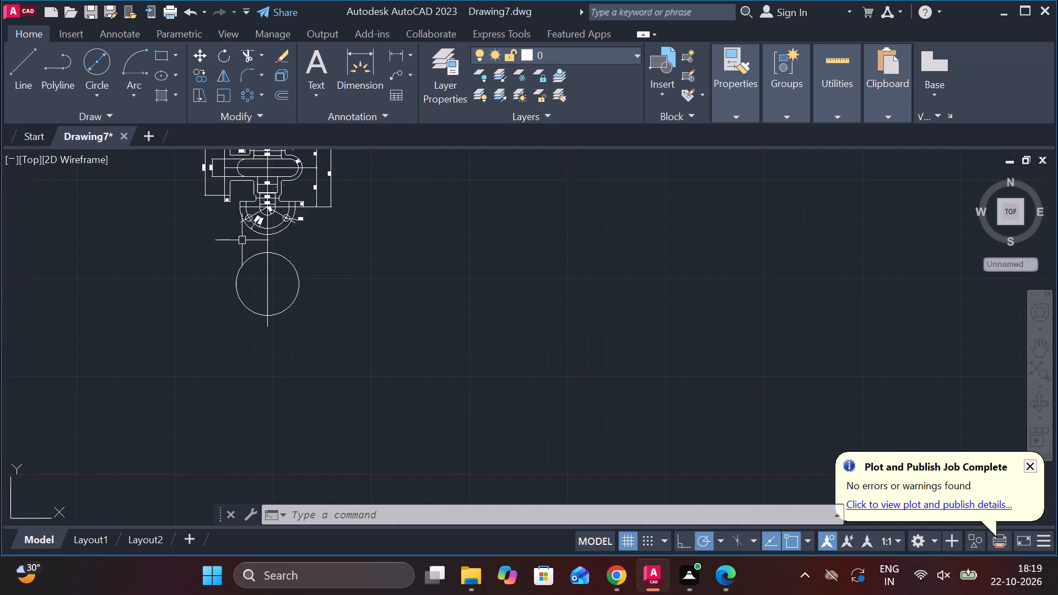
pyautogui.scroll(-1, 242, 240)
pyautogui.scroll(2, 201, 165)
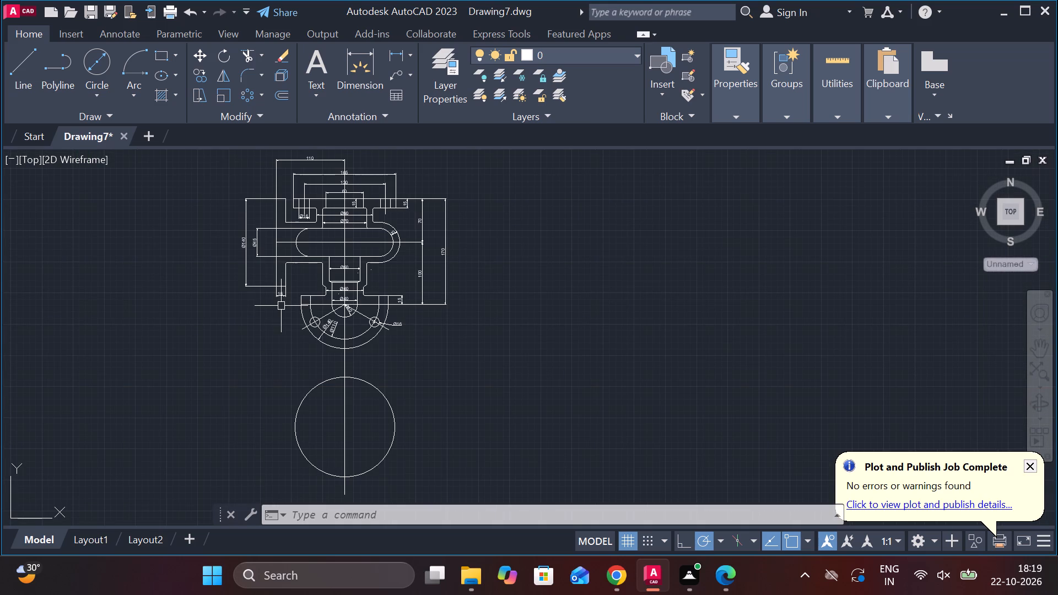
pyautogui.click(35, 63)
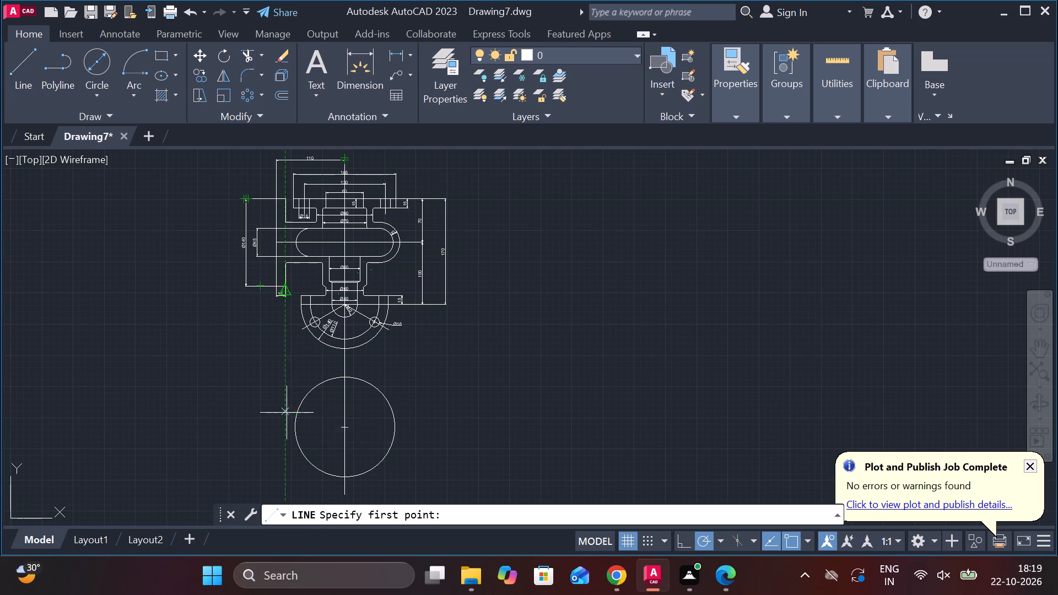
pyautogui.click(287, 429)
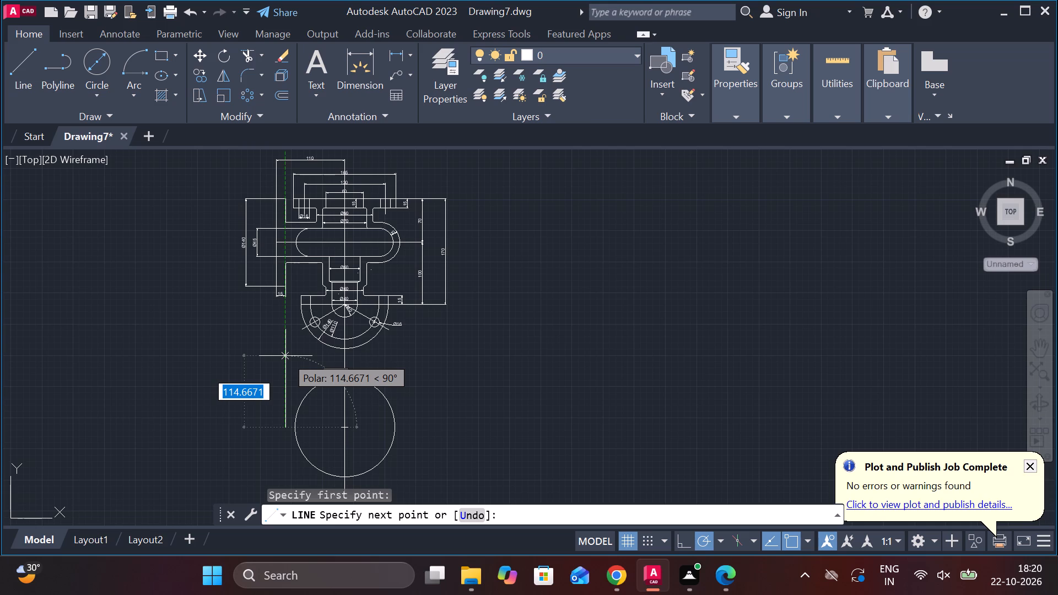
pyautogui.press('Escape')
# Draw a horizontal line about 332 units long through the 160 circle's centre, extending beyond both sides of the circle.
pyautogui.scroll(3, 369, 388)
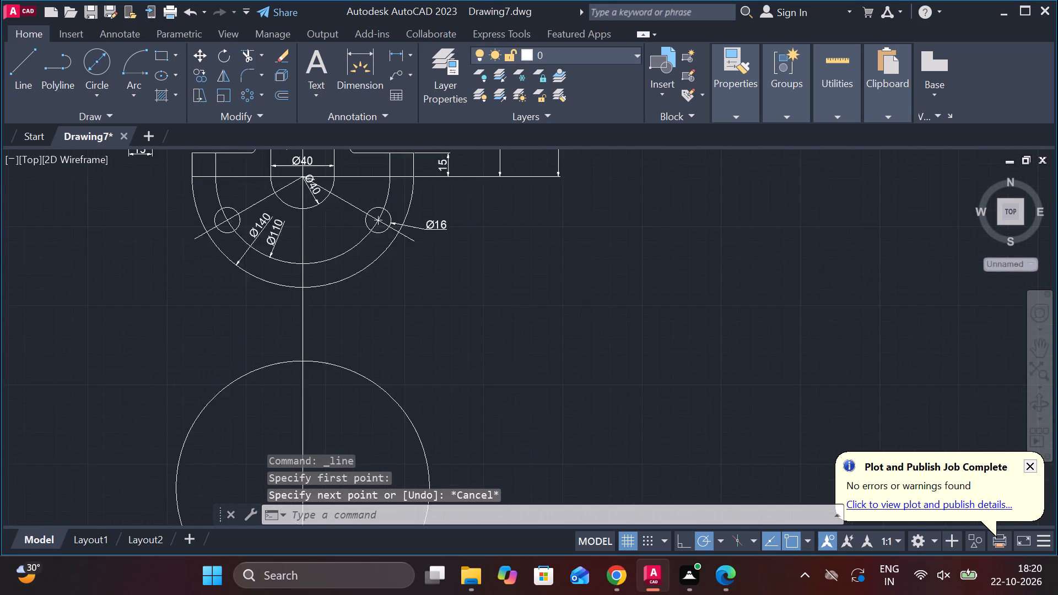
pyautogui.scroll(-4, 369, 388)
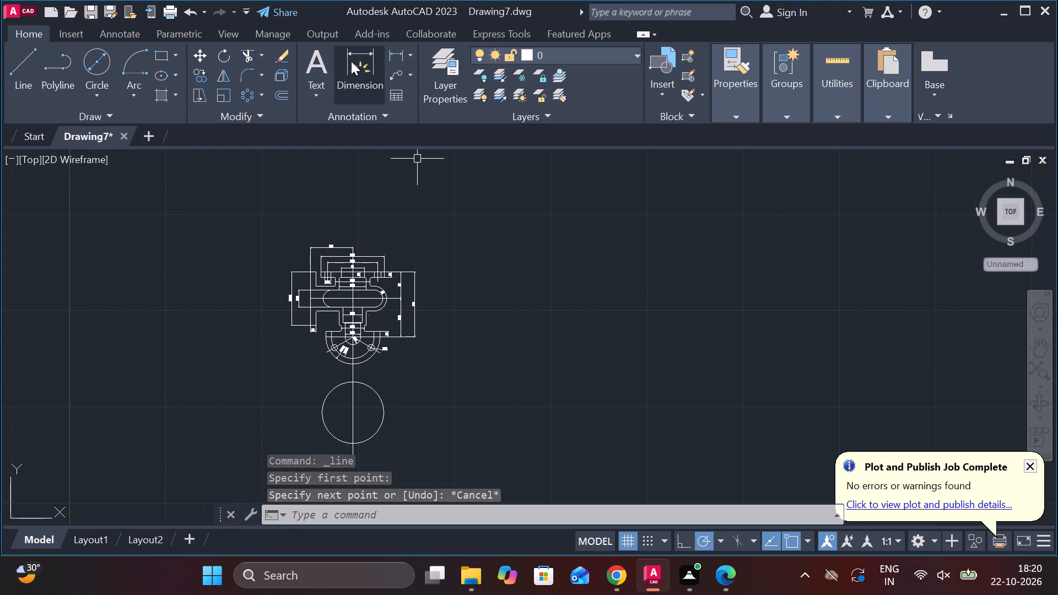
pyautogui.click(33, 56)
pyautogui.scroll(2, 353, 448)
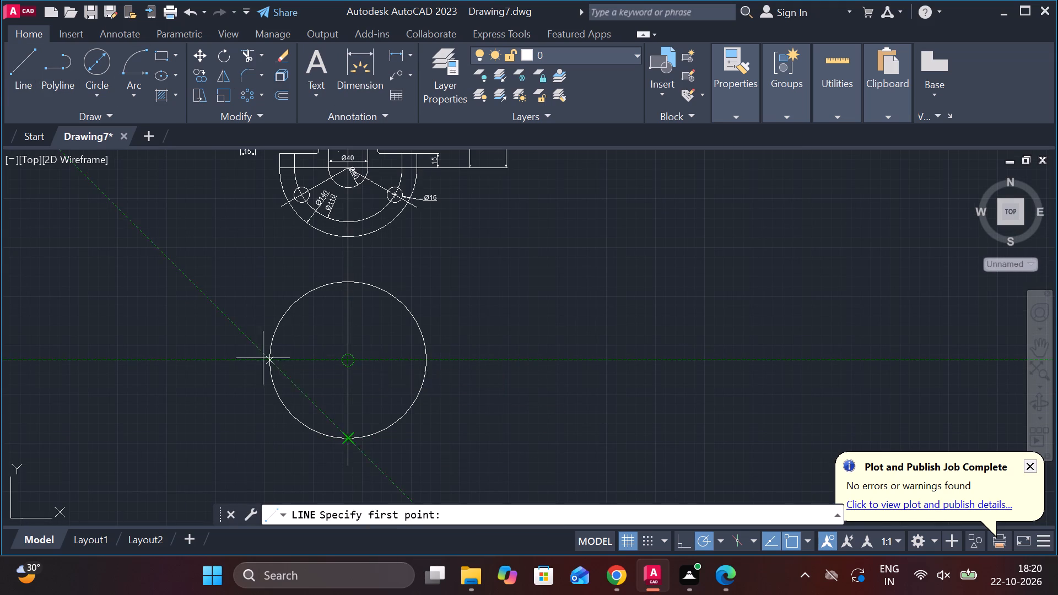
pyautogui.click(137, 363)
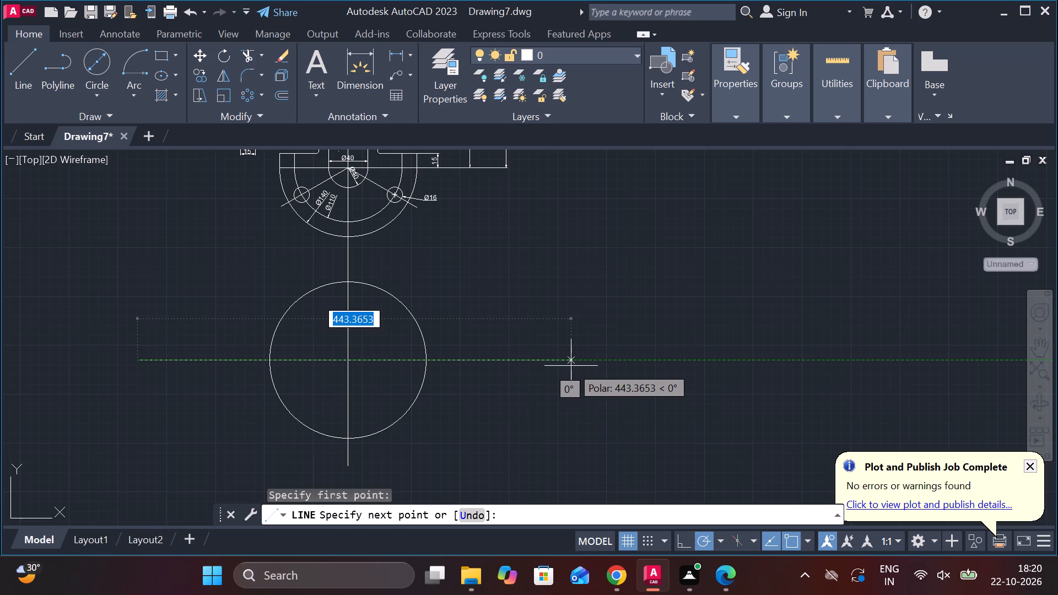
pyautogui.click(462, 354)
pyautogui.press('Escape')
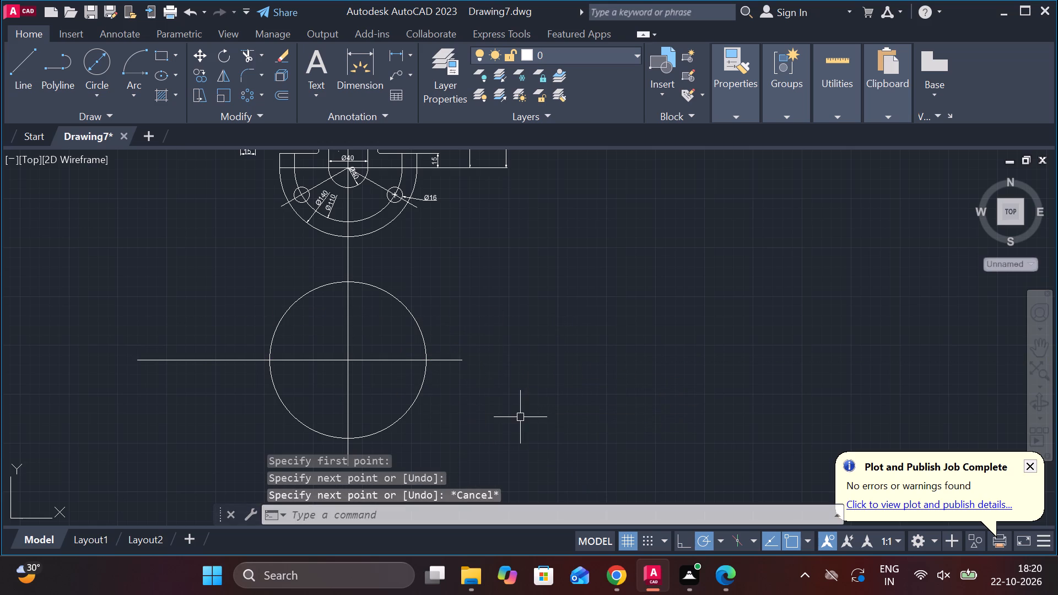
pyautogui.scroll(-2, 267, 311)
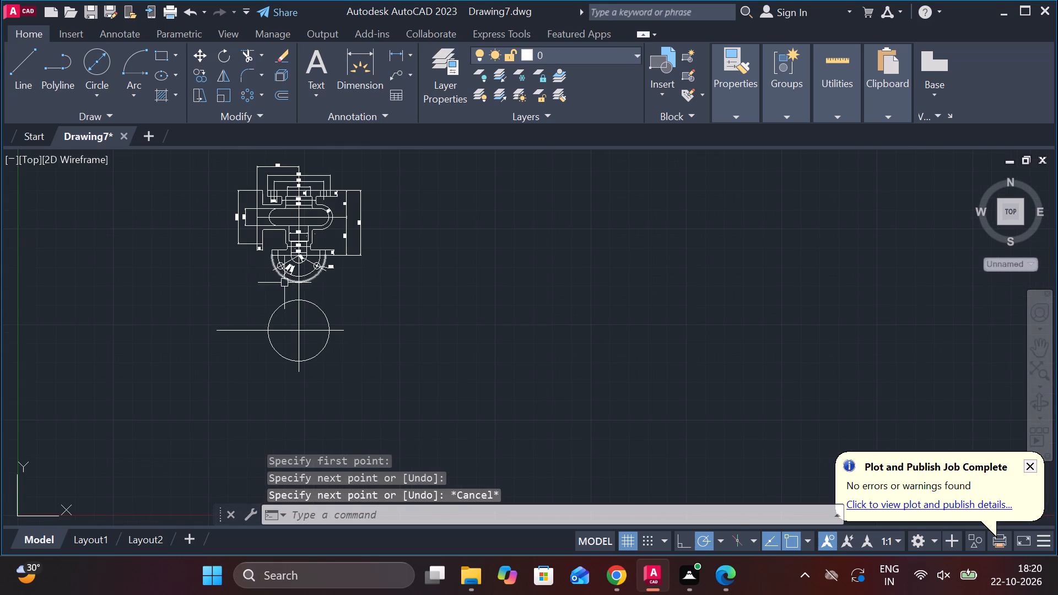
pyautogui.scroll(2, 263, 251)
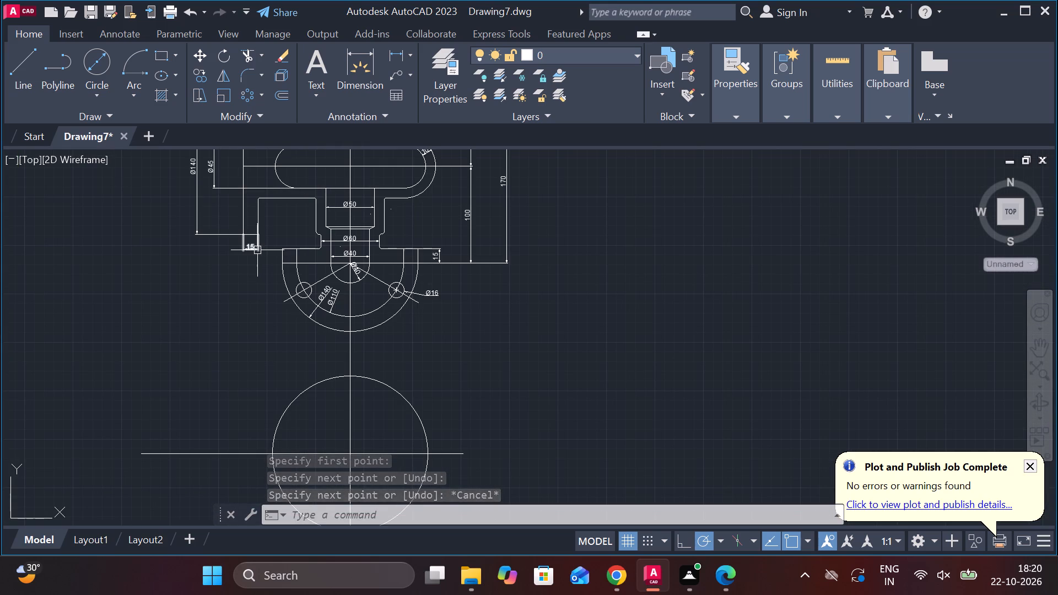
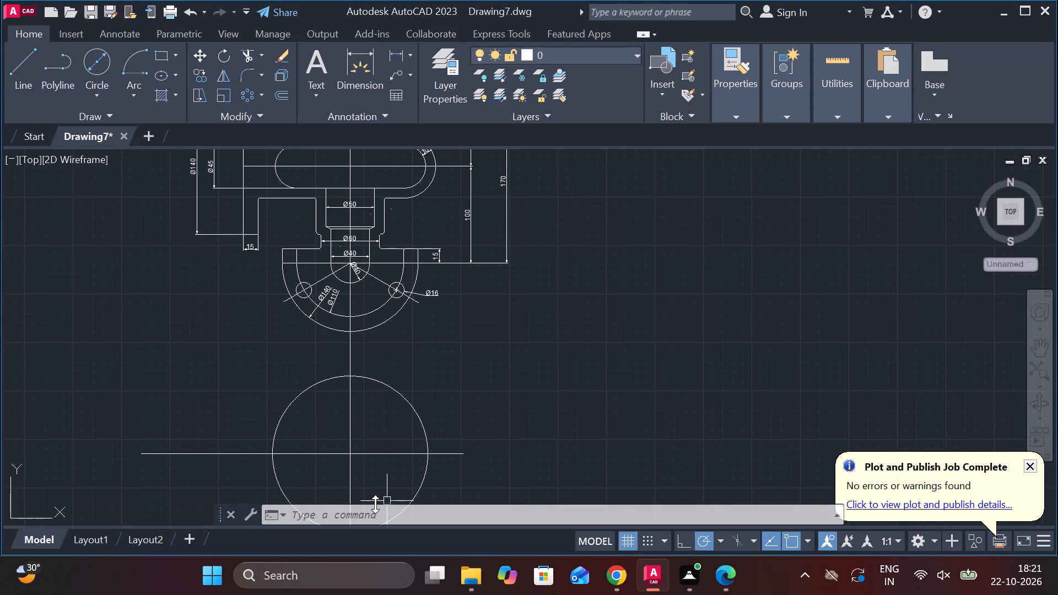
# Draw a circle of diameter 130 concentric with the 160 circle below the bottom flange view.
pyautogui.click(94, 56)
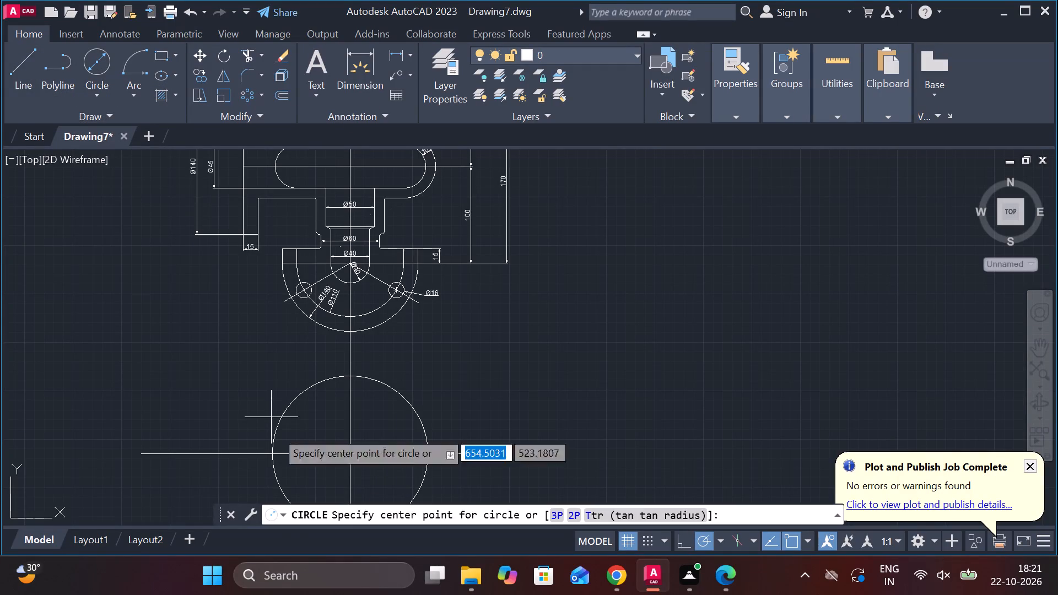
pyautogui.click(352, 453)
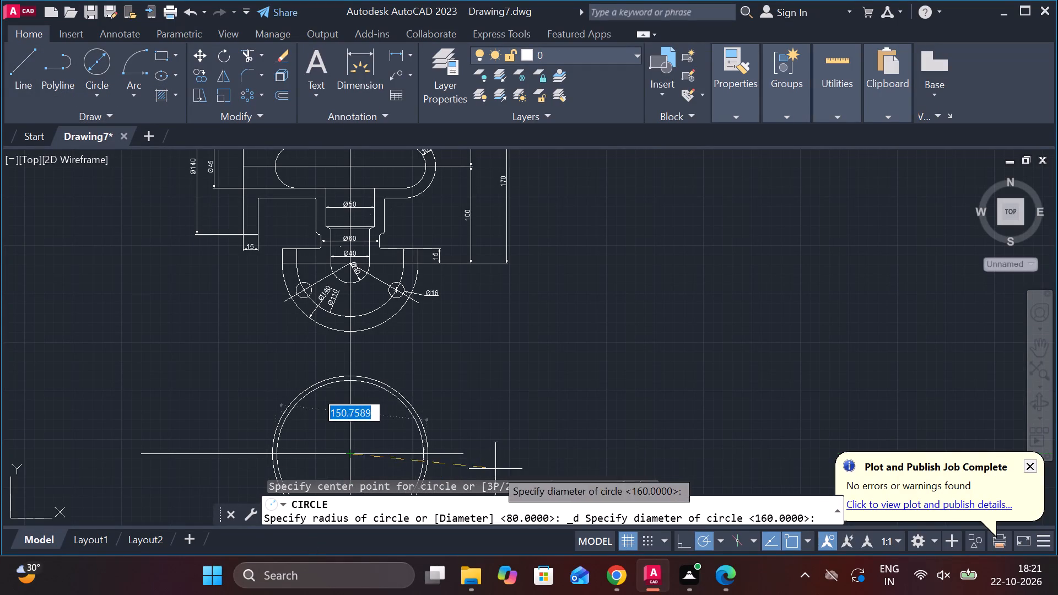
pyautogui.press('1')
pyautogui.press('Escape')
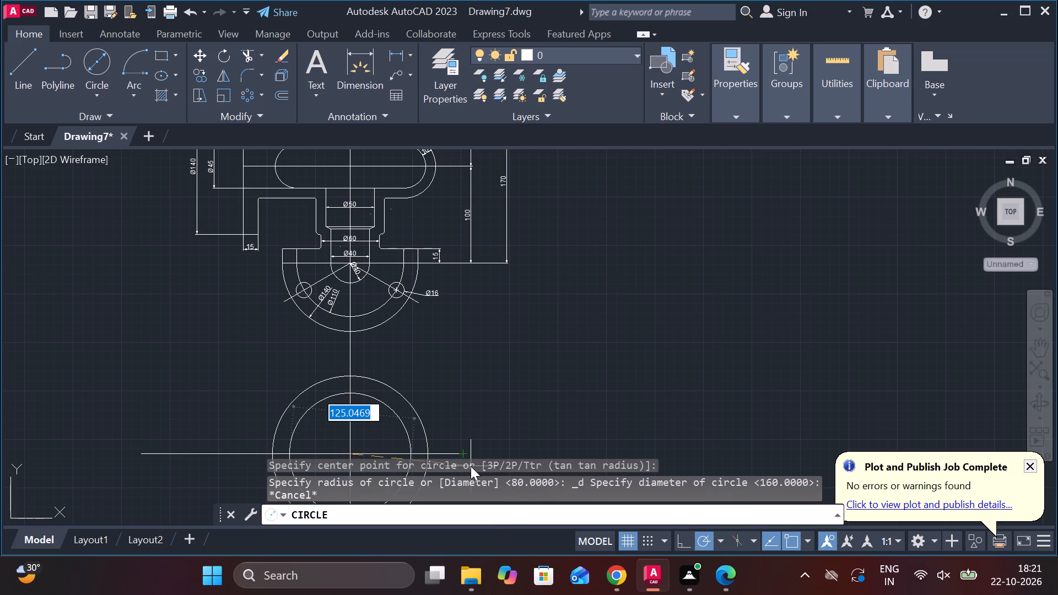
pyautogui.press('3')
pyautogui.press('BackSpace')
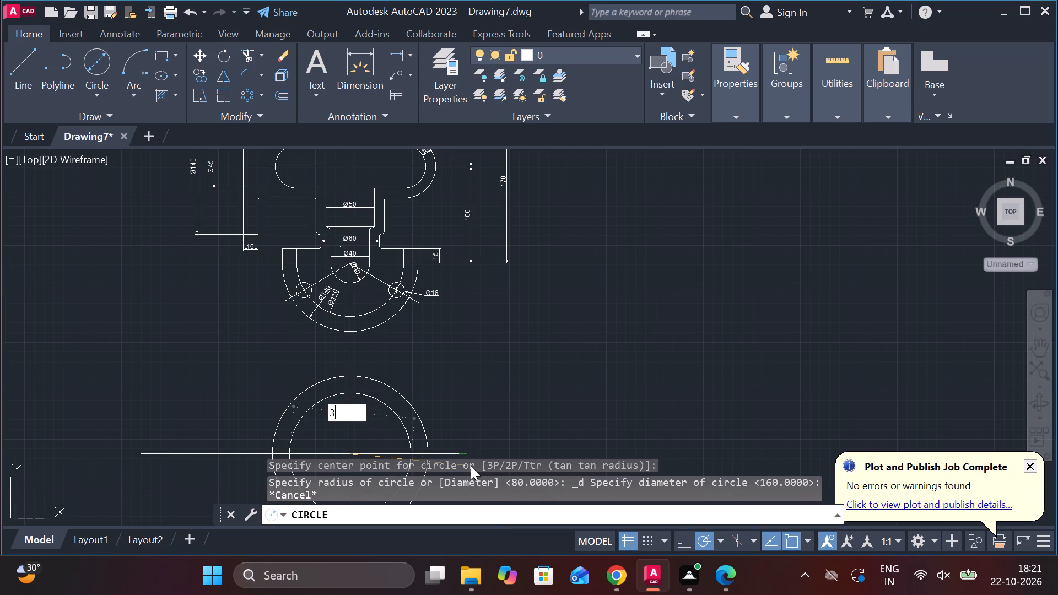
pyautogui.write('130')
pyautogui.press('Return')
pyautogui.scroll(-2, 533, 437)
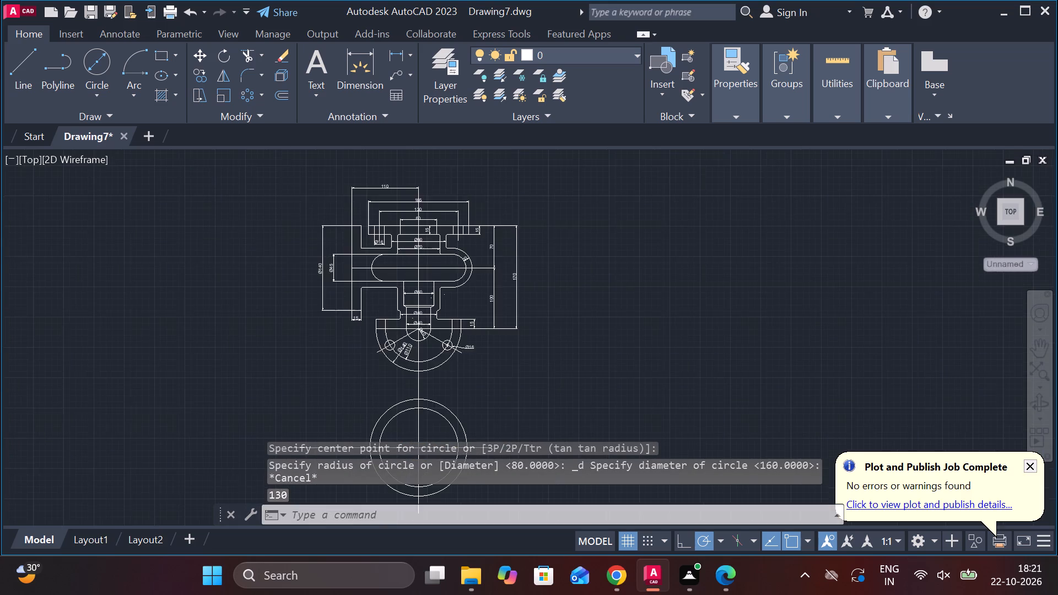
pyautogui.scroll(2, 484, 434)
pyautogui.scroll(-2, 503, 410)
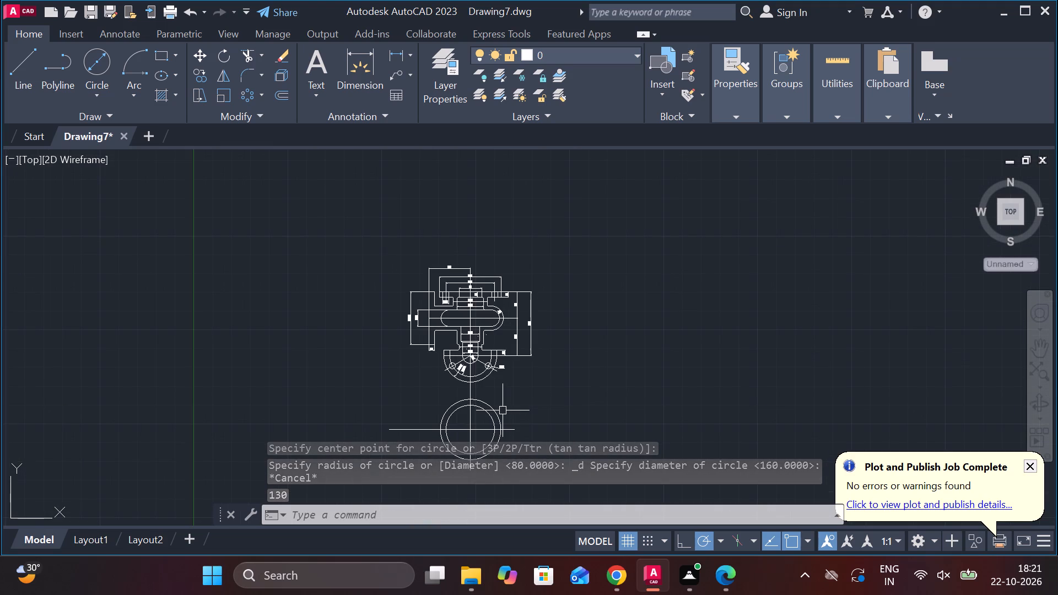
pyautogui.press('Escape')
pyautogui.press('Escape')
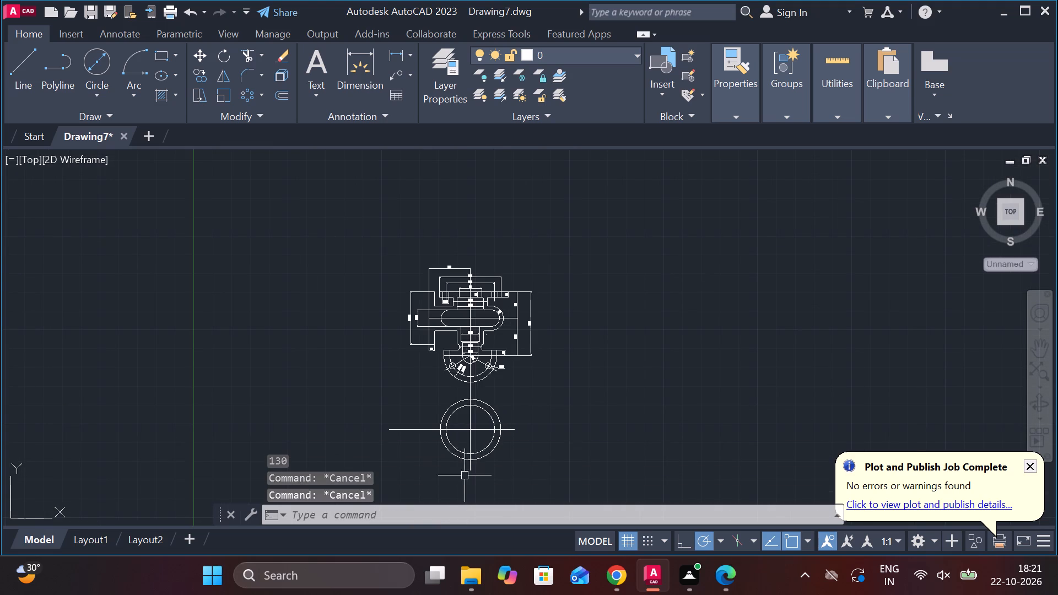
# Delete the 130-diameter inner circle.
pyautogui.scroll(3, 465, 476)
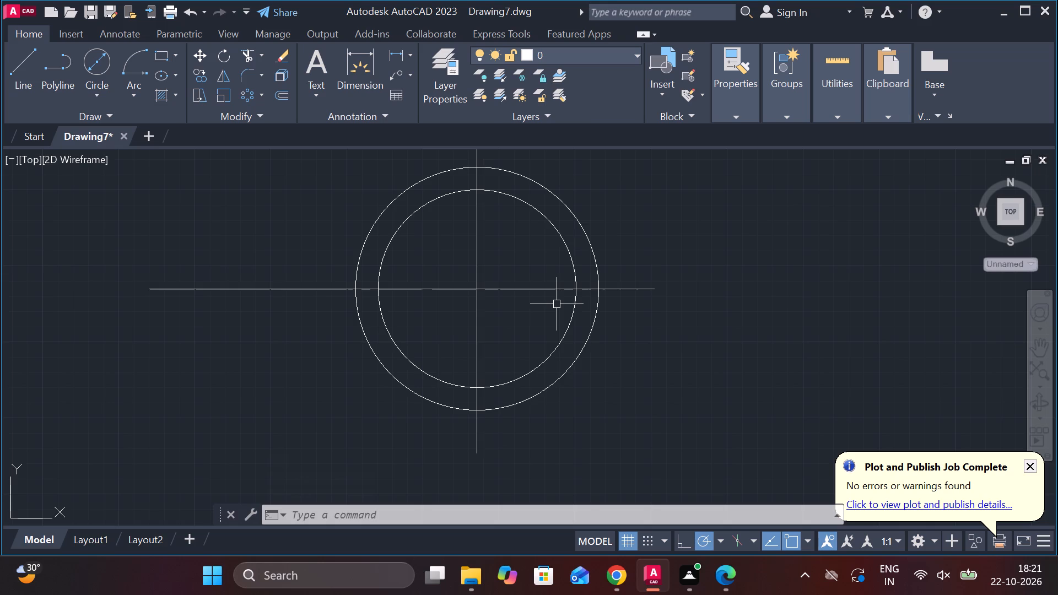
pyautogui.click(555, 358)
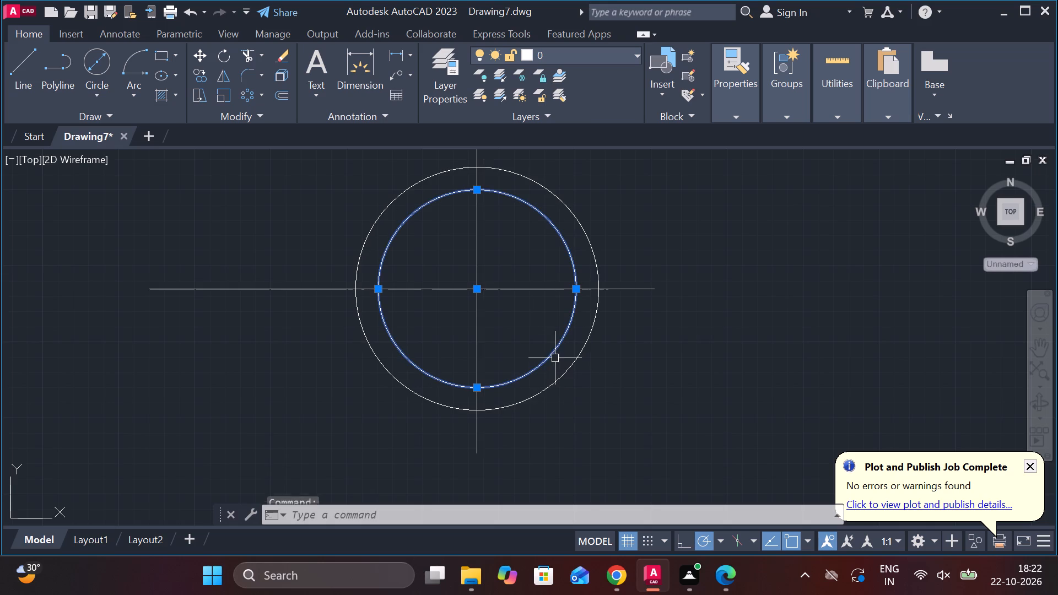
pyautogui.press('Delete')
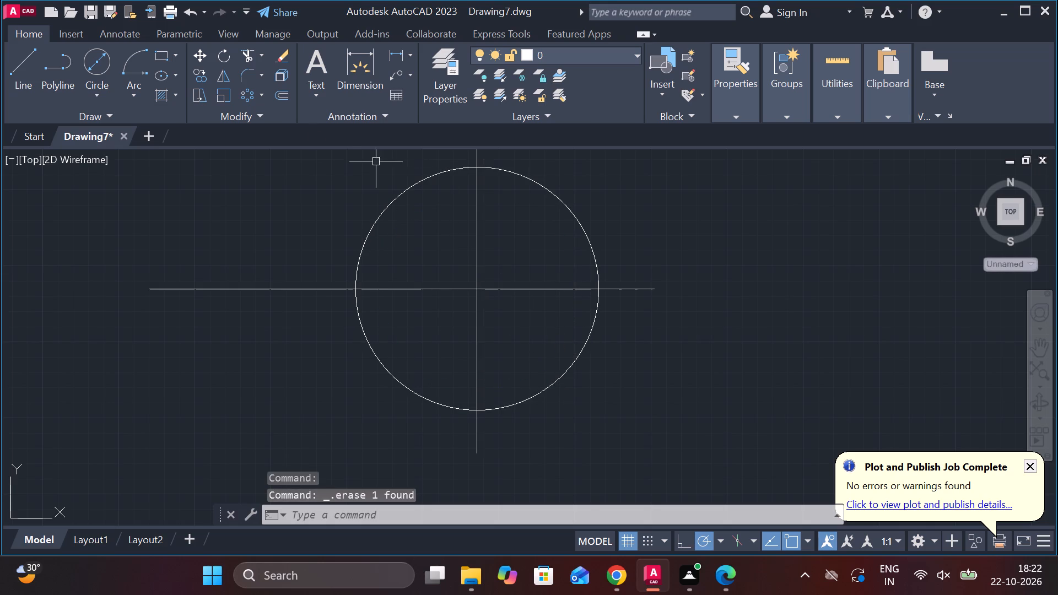
# Draw a circle of diameter 140 concentric with the 160 circle.
pyautogui.click(100, 54)
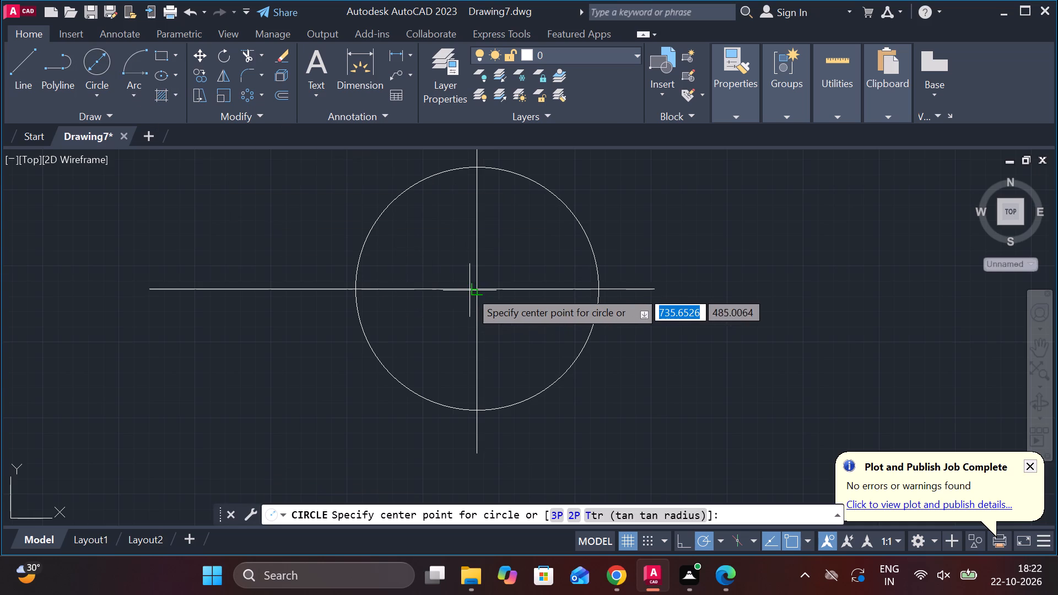
pyautogui.click(478, 289)
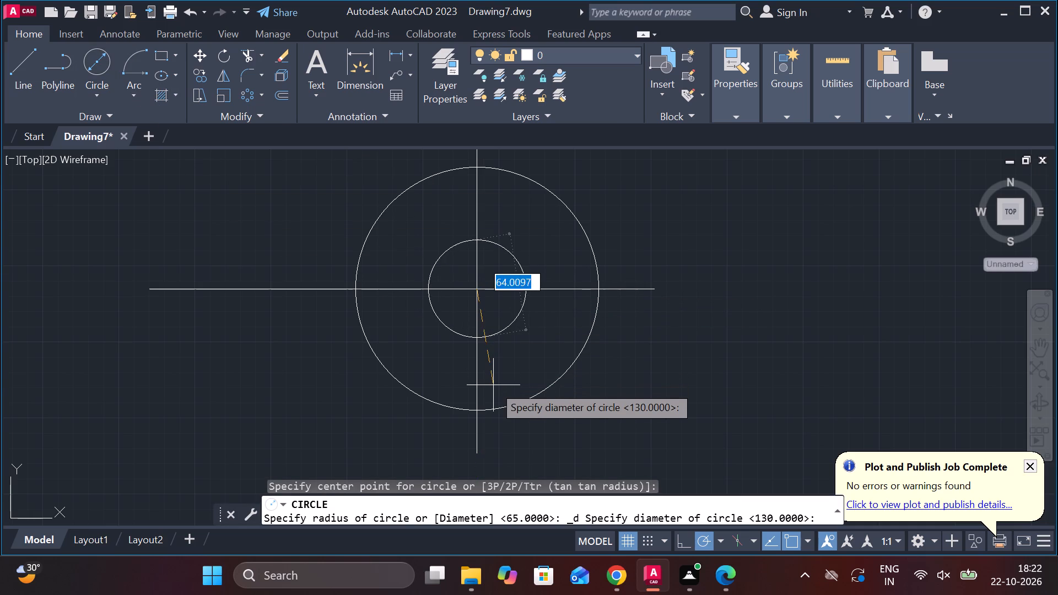
pyautogui.write('140')
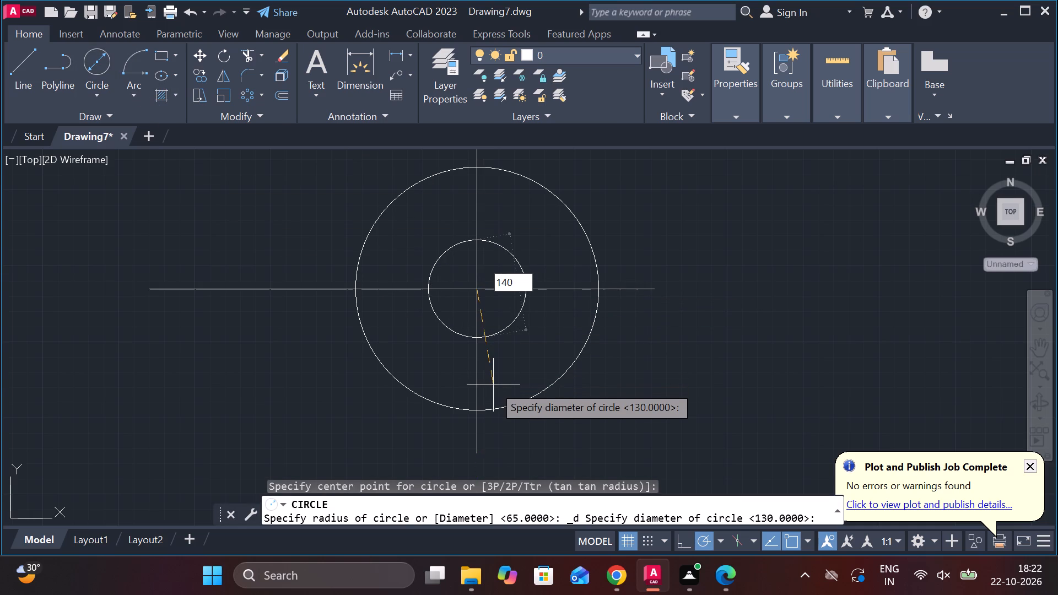
pyautogui.press('Return')
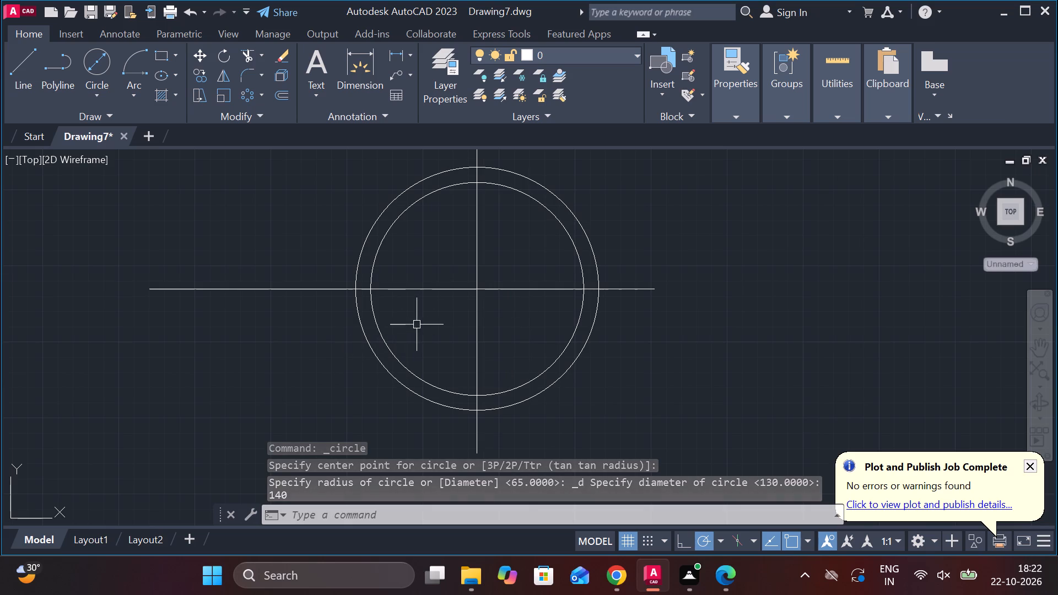
# Copy the circles' horizontal centre line 22.5 units below and 22.5 units above itself.
pyautogui.moveTo(277, 290); pyautogui.dragTo(277, 296)
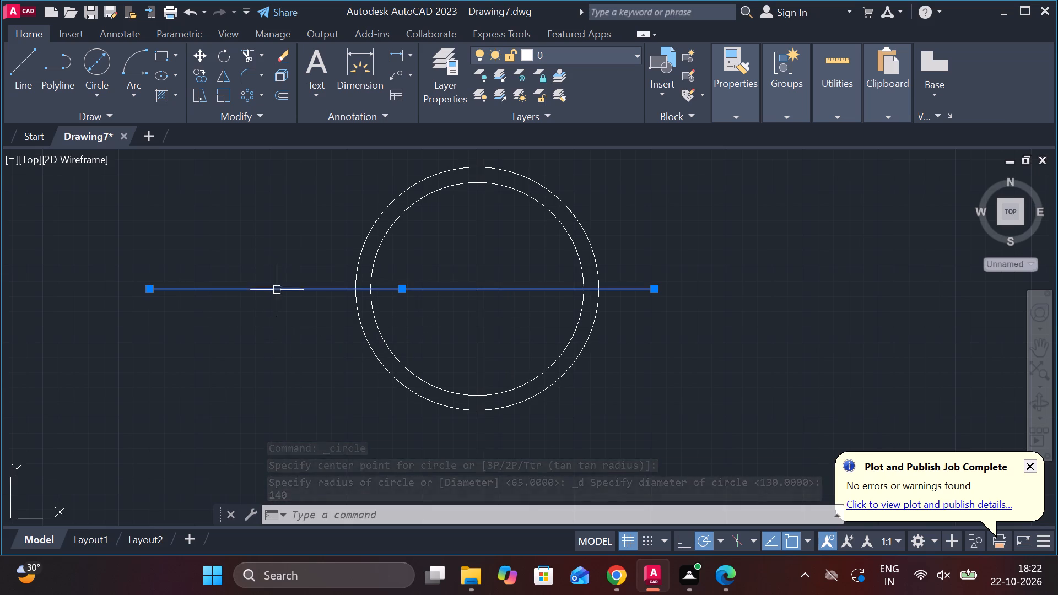
pyautogui.moveTo(277, 296); pyautogui.dragTo(285, 328)
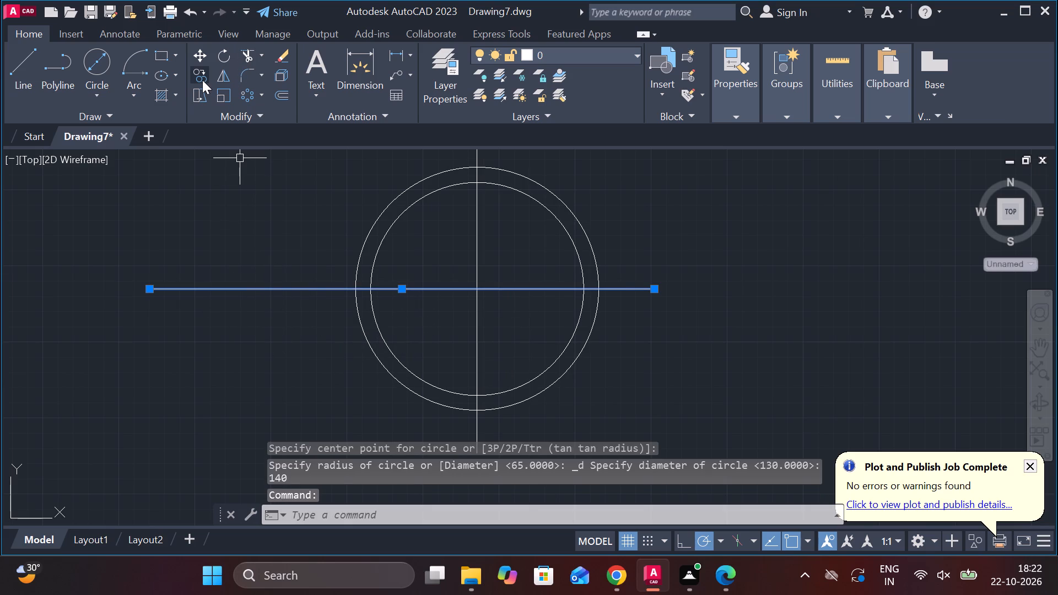
pyautogui.click(202, 80)
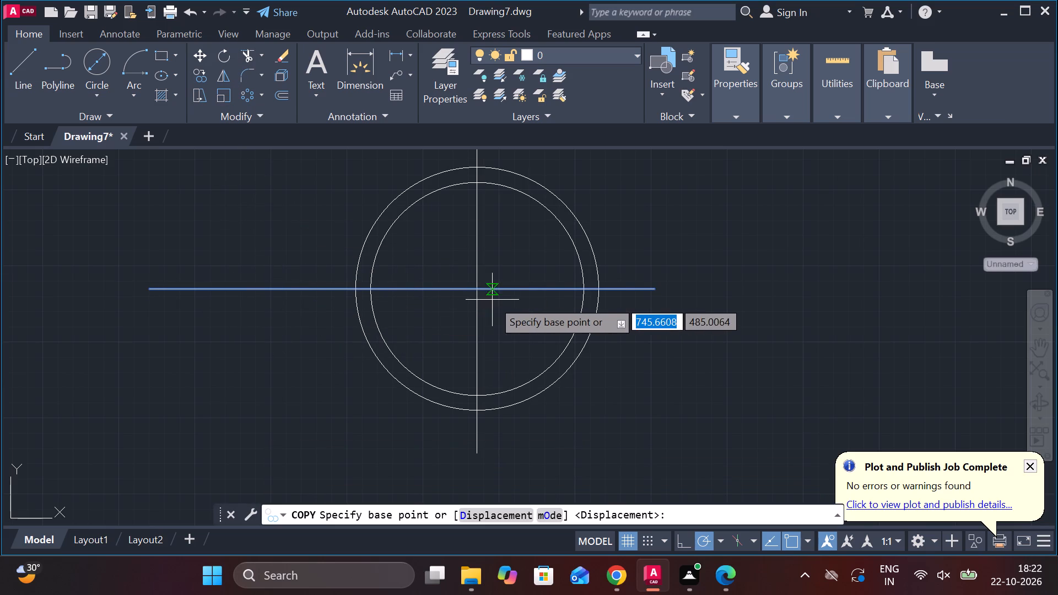
pyautogui.click(257, 289)
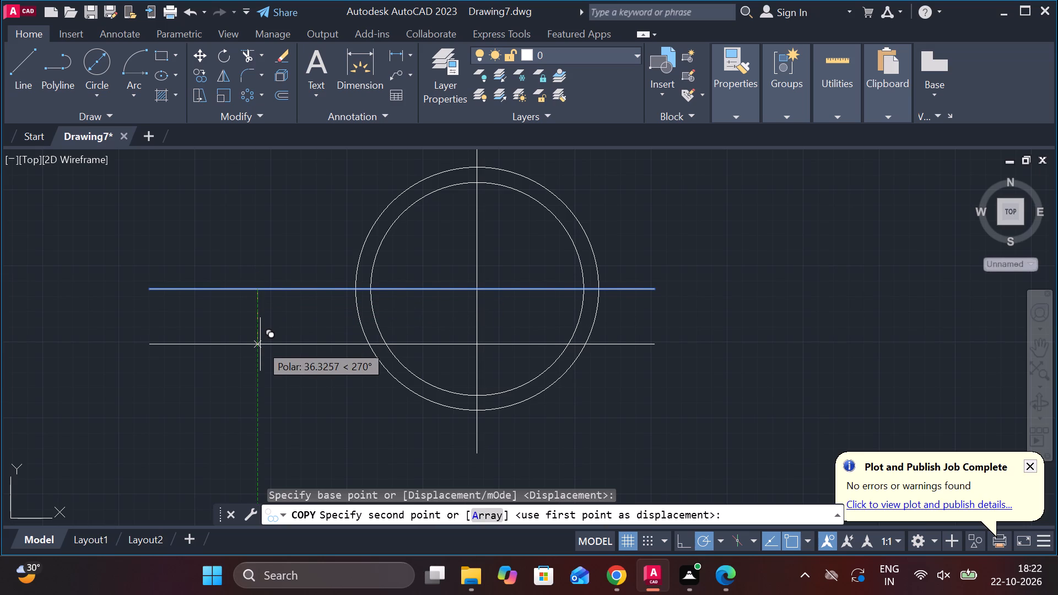
pyautogui.write('22')
pyautogui.write('.5')
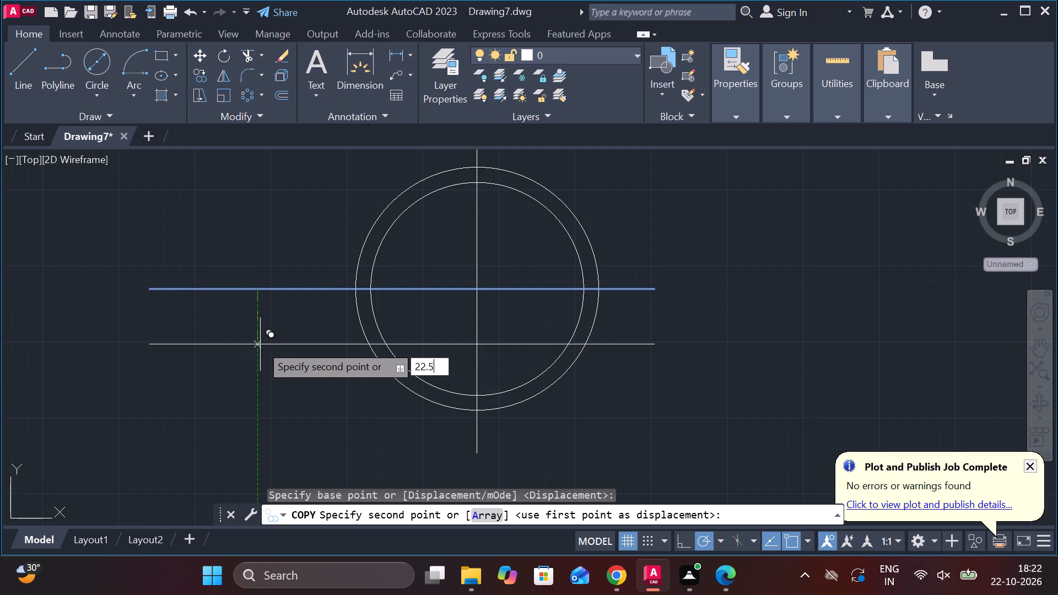
pyautogui.press('Return')
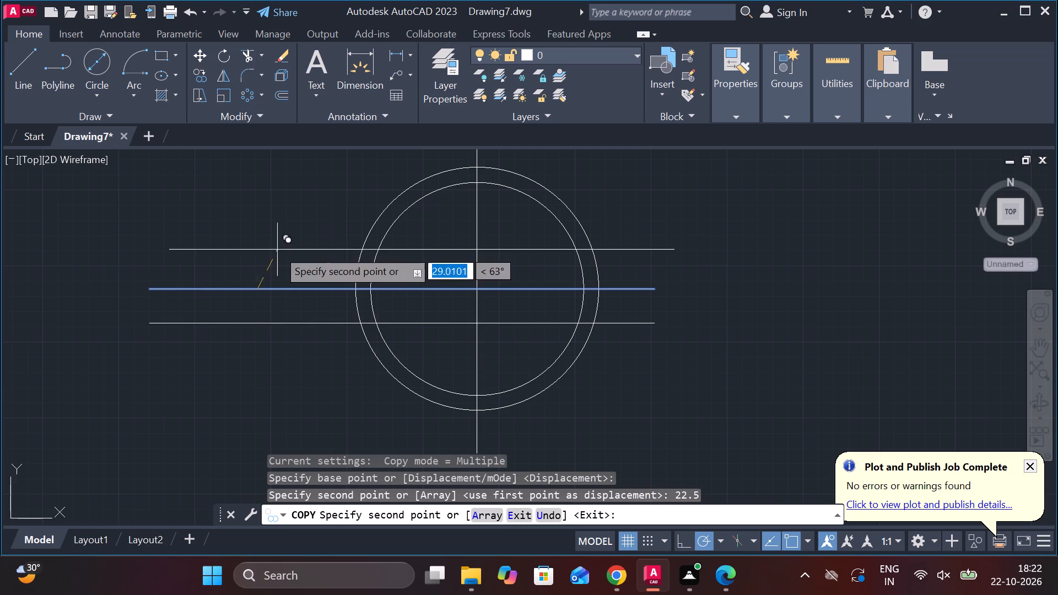
pyautogui.write('22')
pyautogui.write('.5')
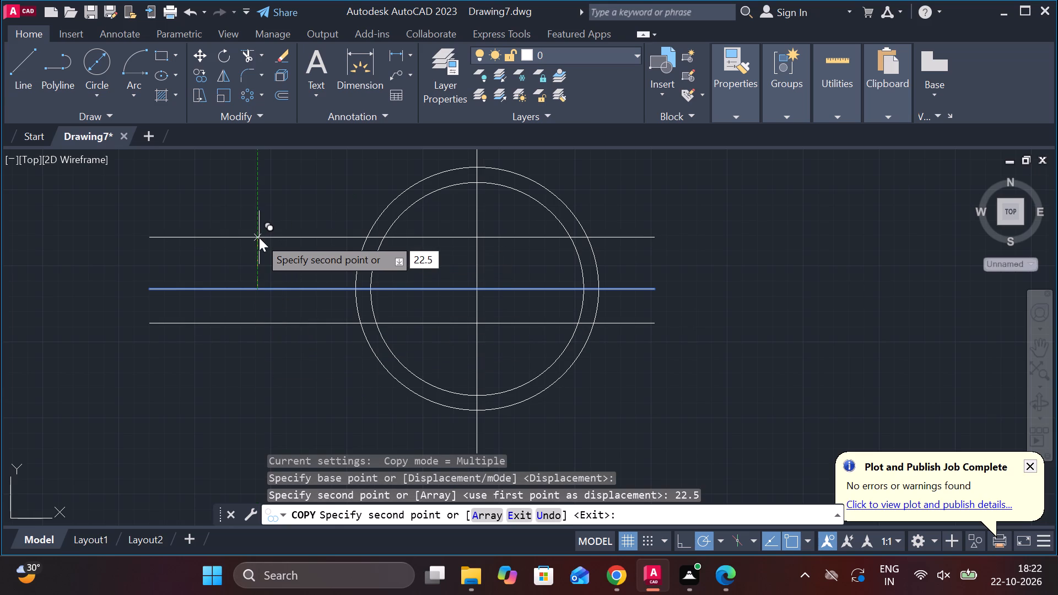
pyautogui.press('Return')
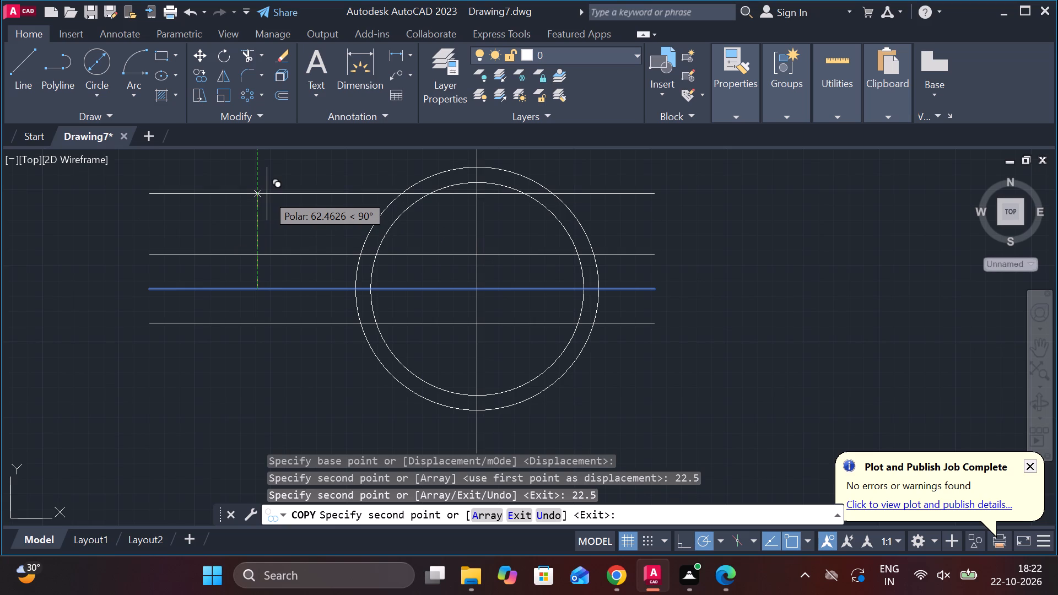
# Add further copies of the horizontal centre line 70 units above and 70 units below it, and finish copying.
pyautogui.write('70')
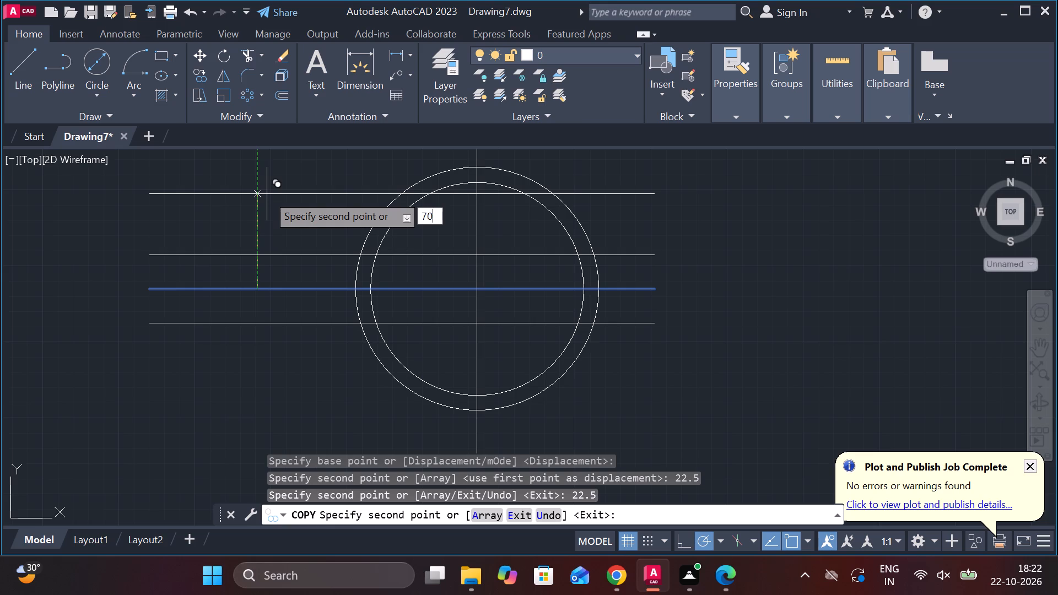
pyautogui.press('Return')
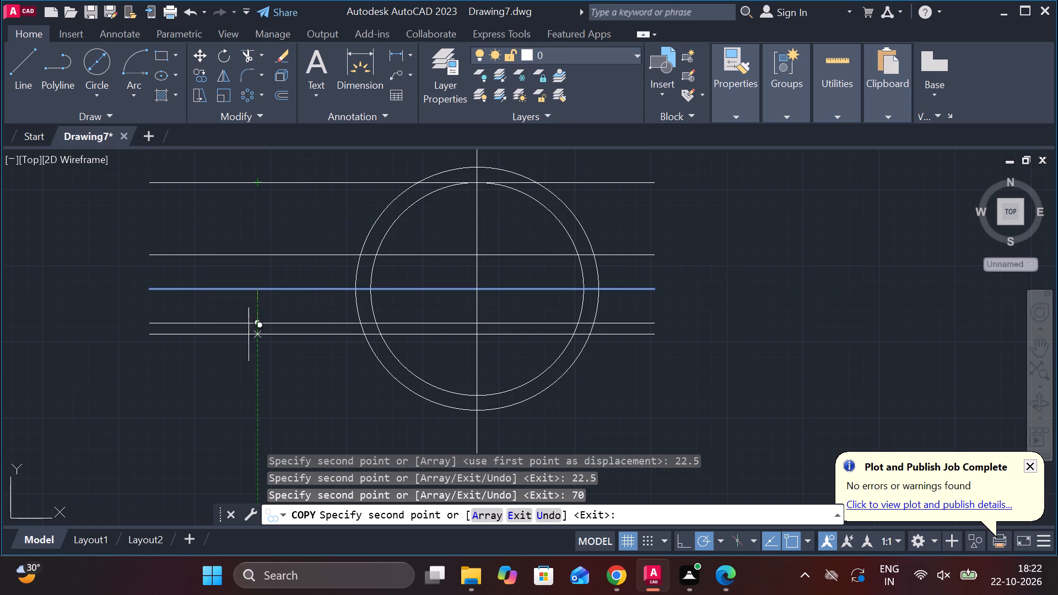
pyautogui.press('7')
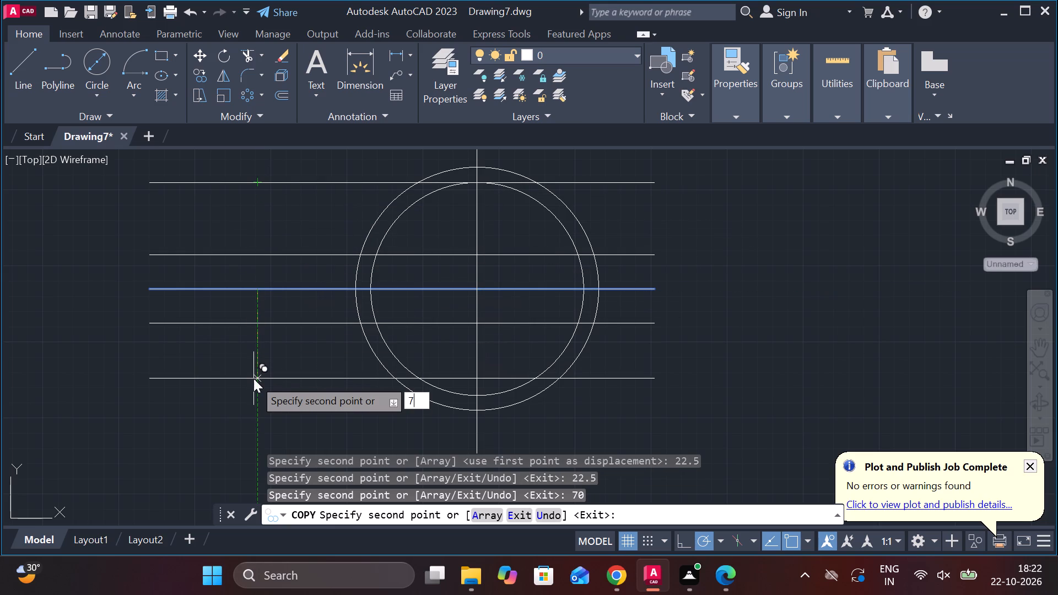
pyautogui.press('0')
pyautogui.press('Return')
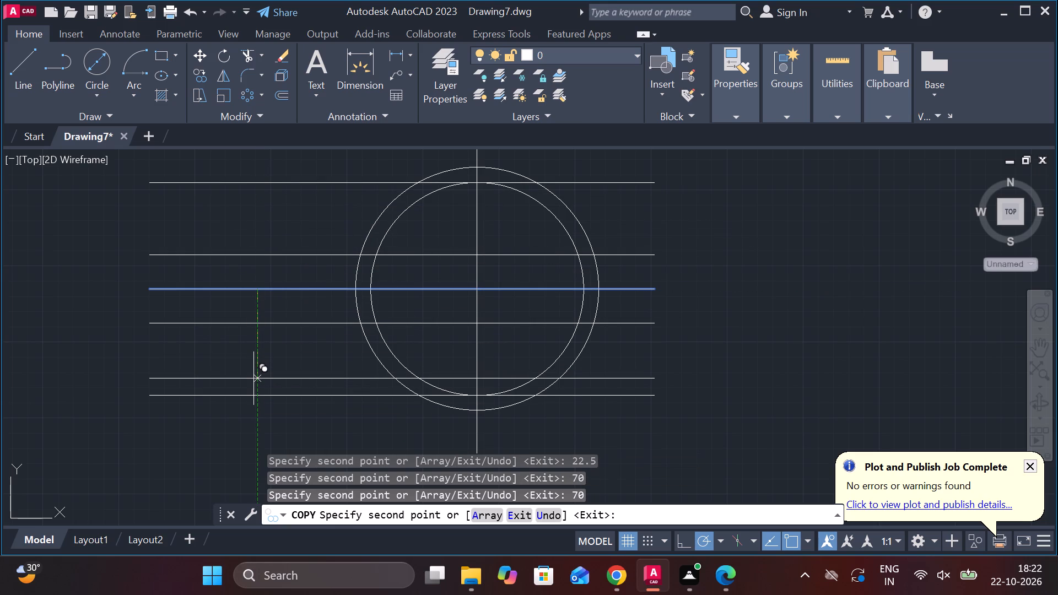
pyautogui.press('Escape')
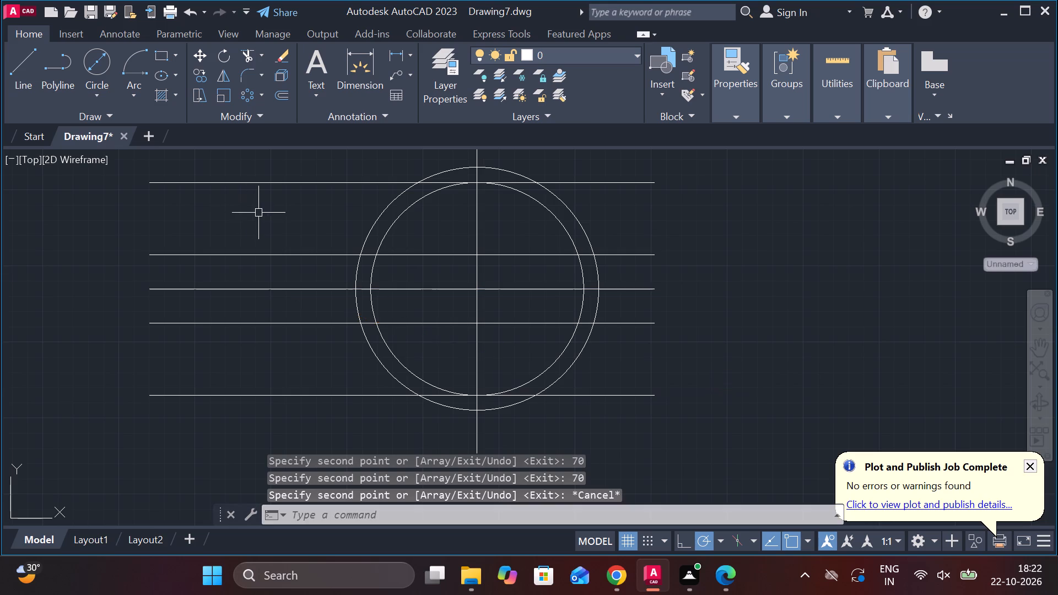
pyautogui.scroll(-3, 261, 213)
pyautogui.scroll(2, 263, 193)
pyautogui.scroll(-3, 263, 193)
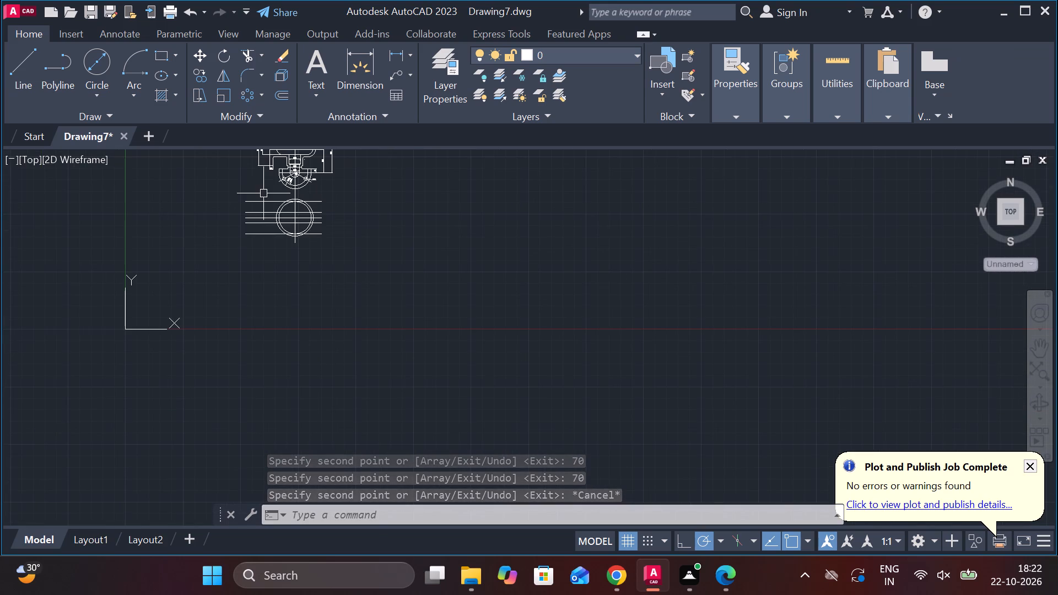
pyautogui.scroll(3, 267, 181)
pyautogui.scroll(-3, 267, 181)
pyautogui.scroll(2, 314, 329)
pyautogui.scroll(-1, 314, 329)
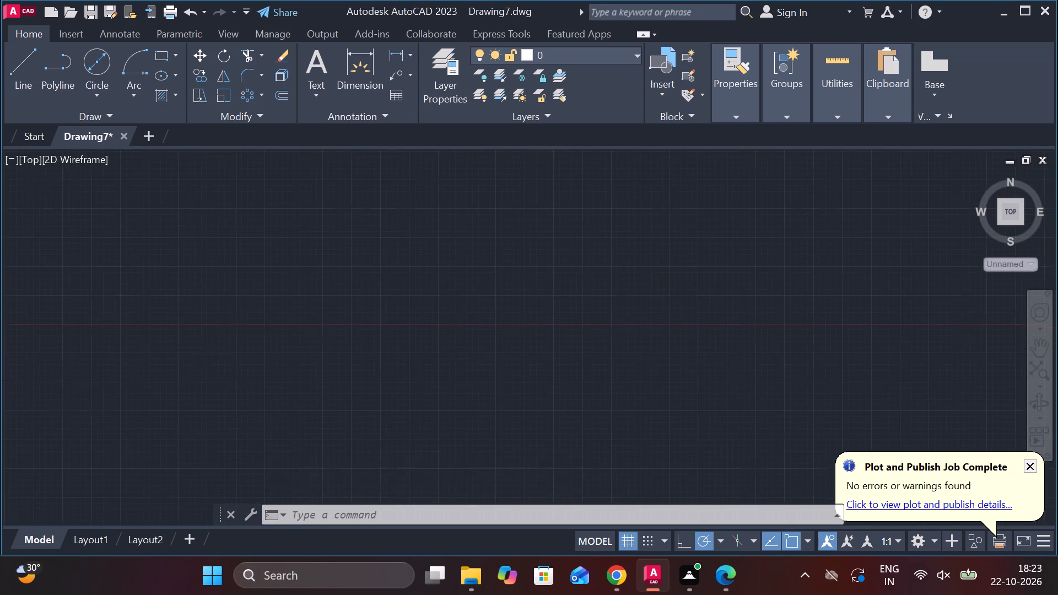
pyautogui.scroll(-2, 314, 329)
# Draw a vertical line beneath the side flange's outer face, from the uppermost to the lowermost horizontal line of the lower view.
pyautogui.scroll(3, 280, 208)
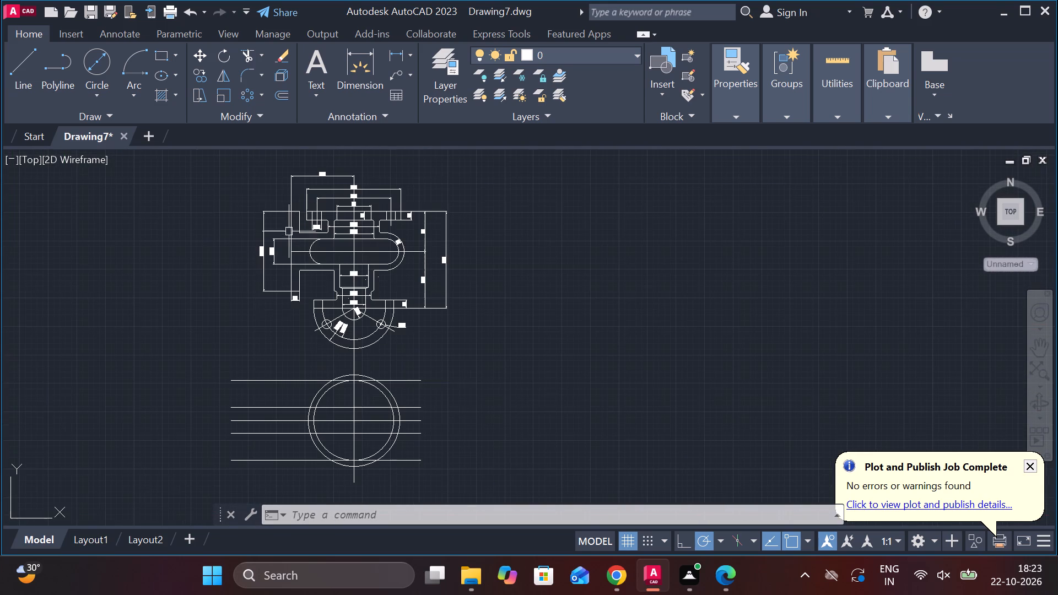
pyautogui.scroll(1, 285, 356)
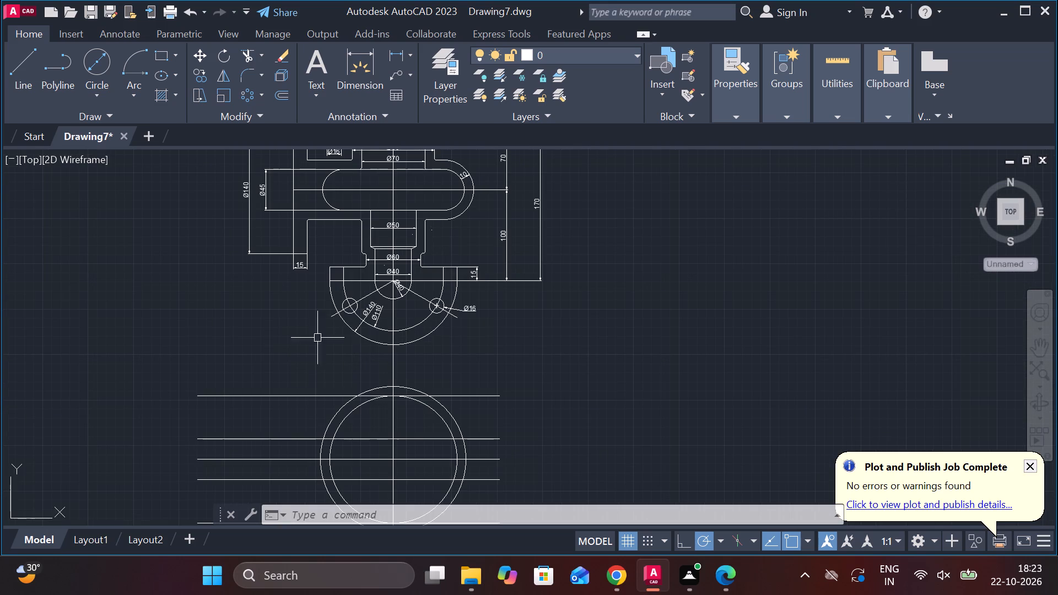
pyautogui.click(15, 62)
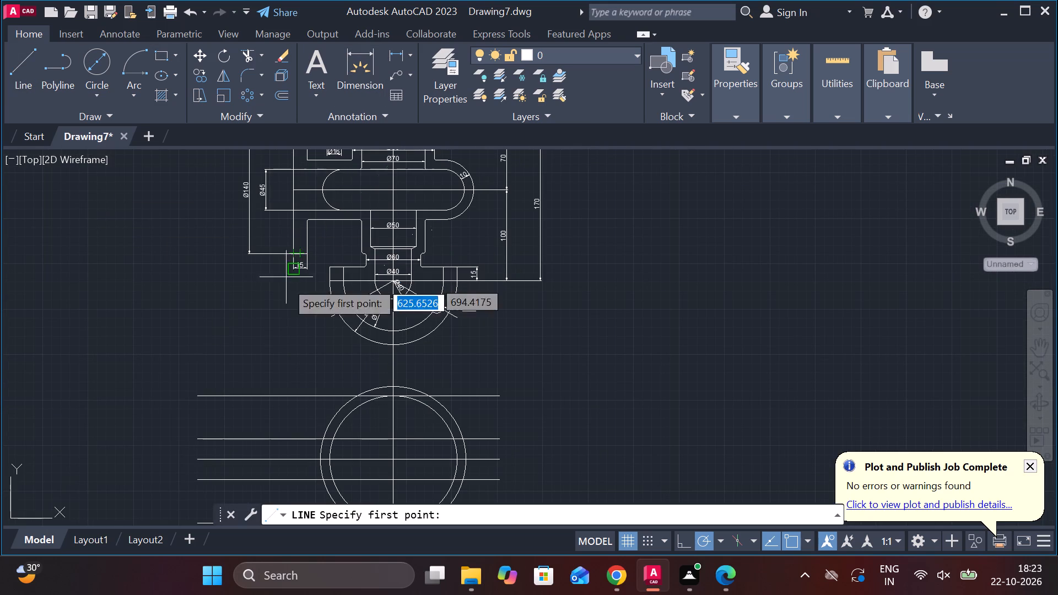
pyautogui.click(290, 396)
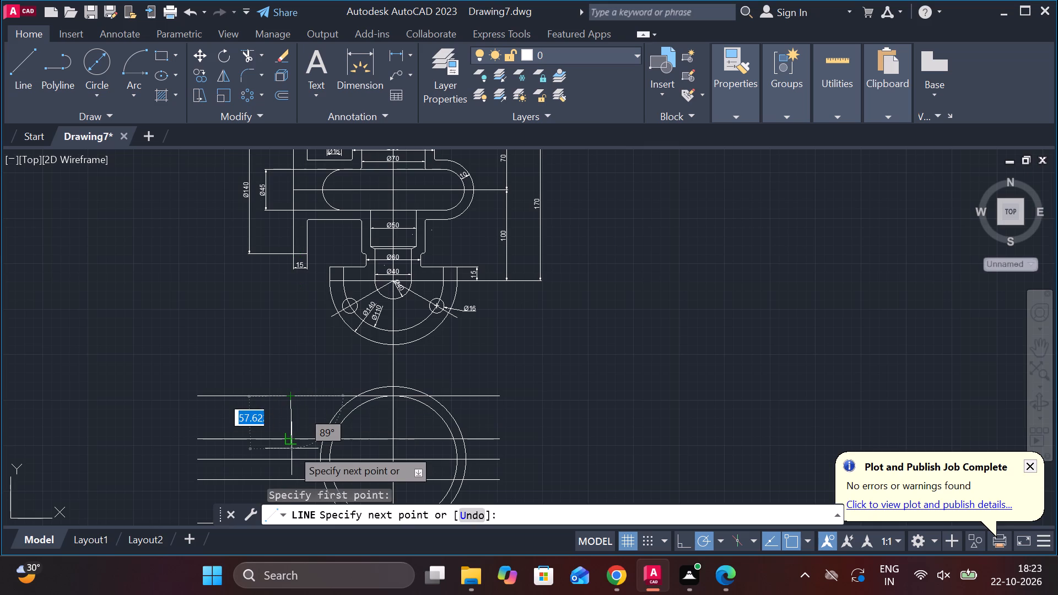
pyautogui.scroll(-1, 292, 448)
pyautogui.scroll(1, 292, 448)
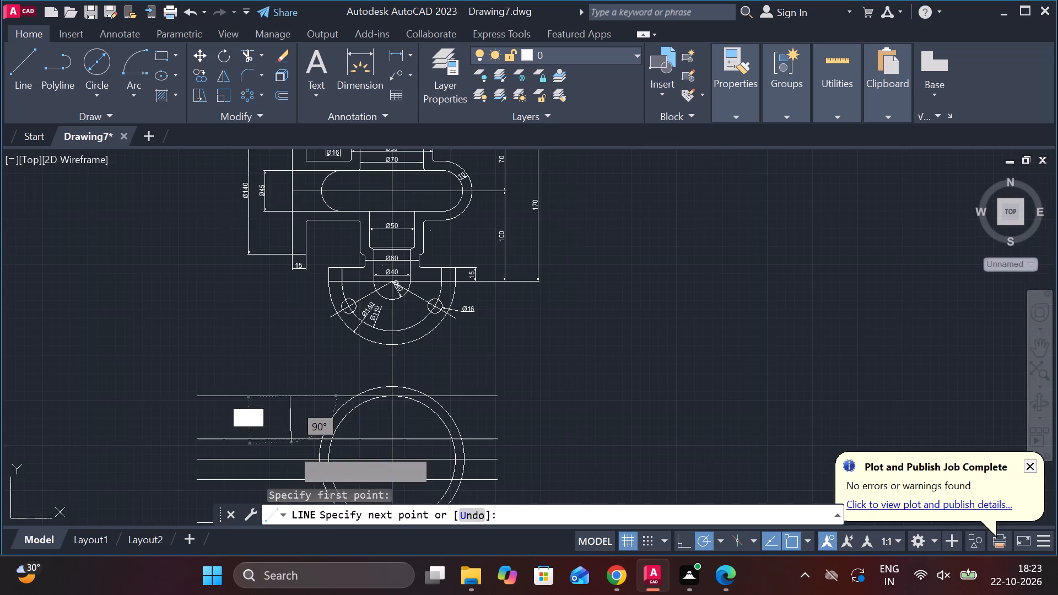
pyautogui.scroll(-2, 312, 306)
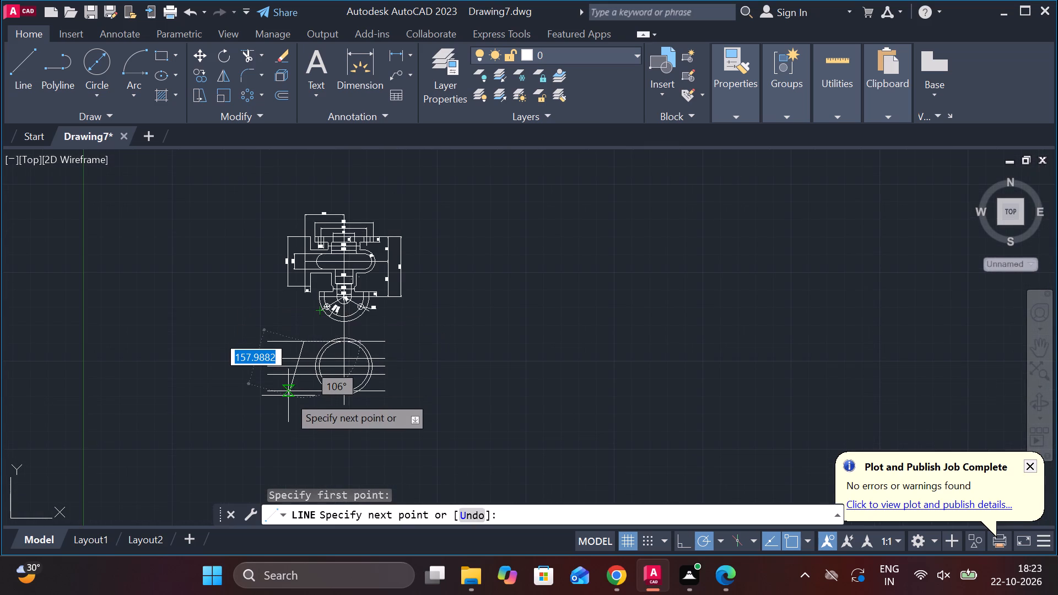
pyautogui.click(299, 397)
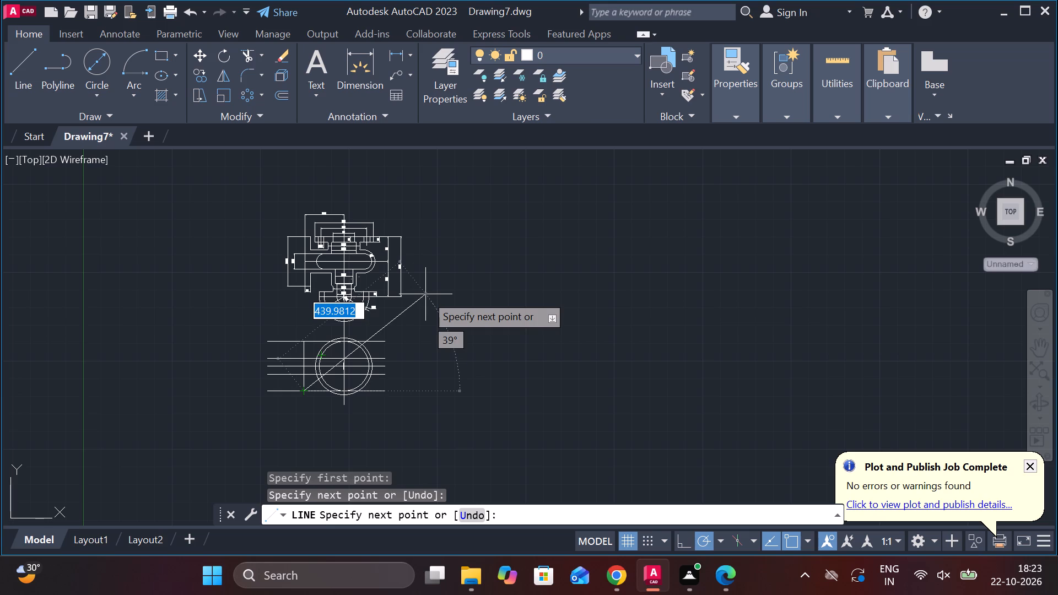
pyautogui.press('Escape')
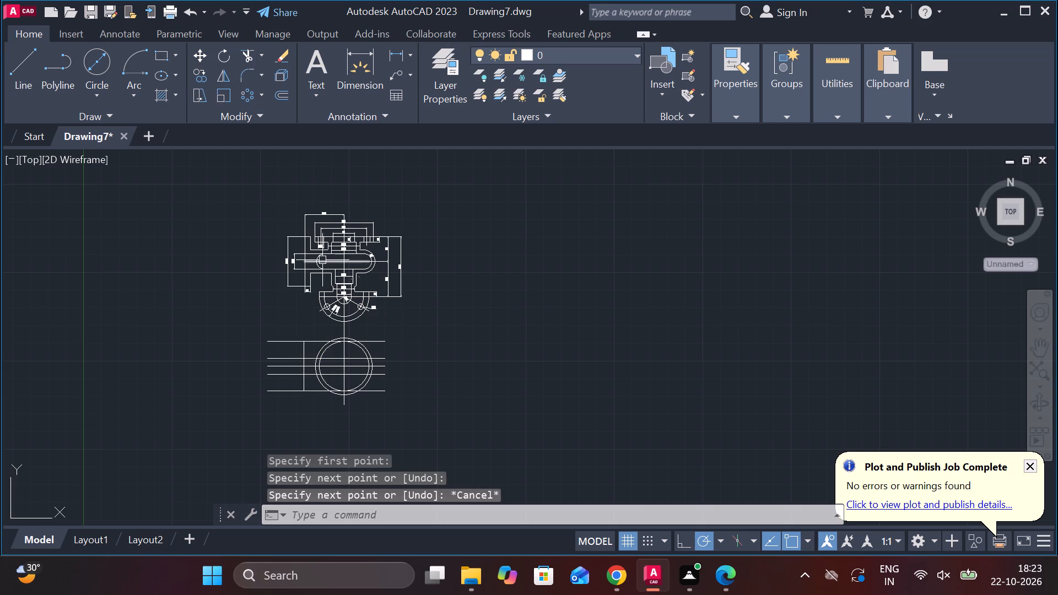
# Draw a 140-long vertical line aligned with the side flange's inner face, between the uppermost and lowermost horizontal lines.
pyautogui.click(26, 63)
pyautogui.scroll(2, 319, 357)
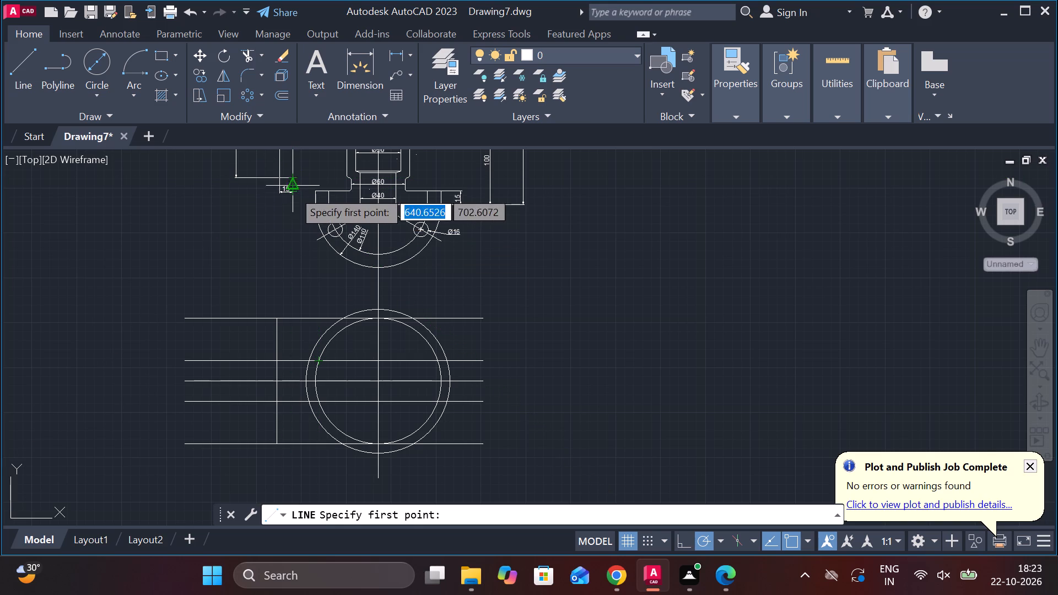
pyautogui.click(293, 318)
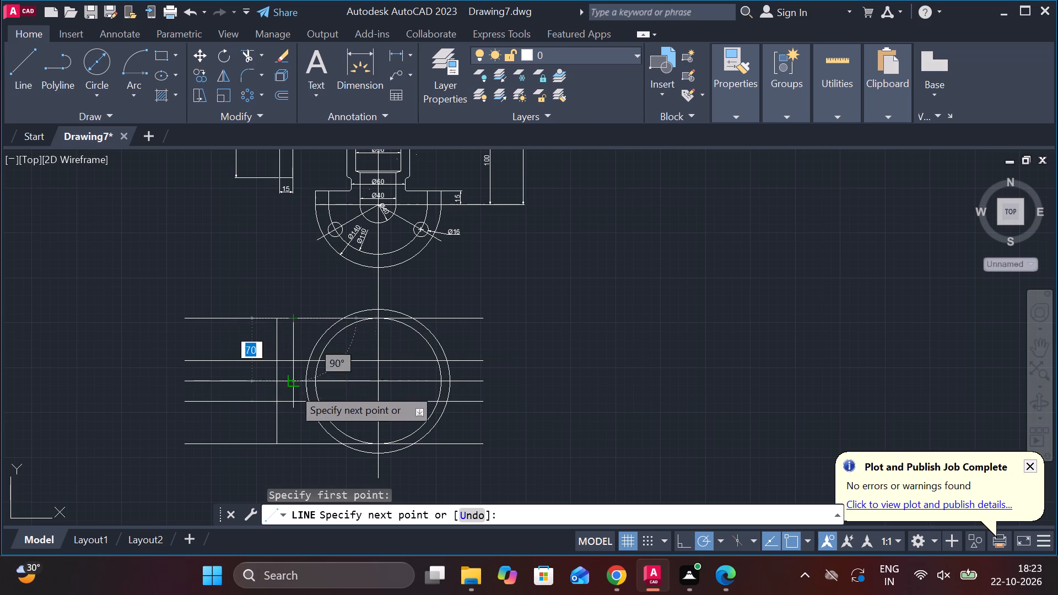
pyautogui.click(290, 444)
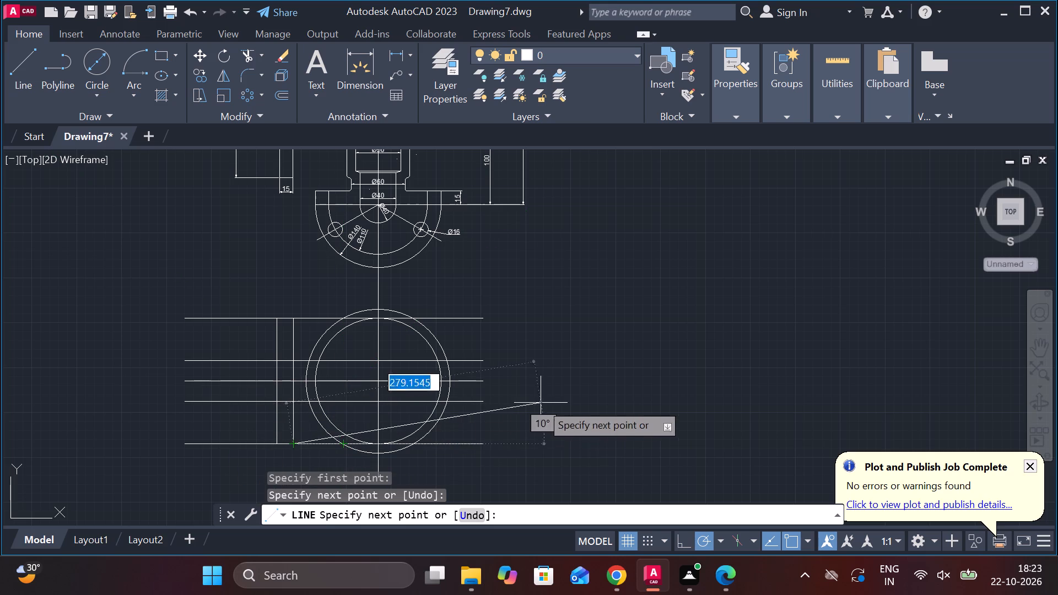
pyautogui.press('Escape')
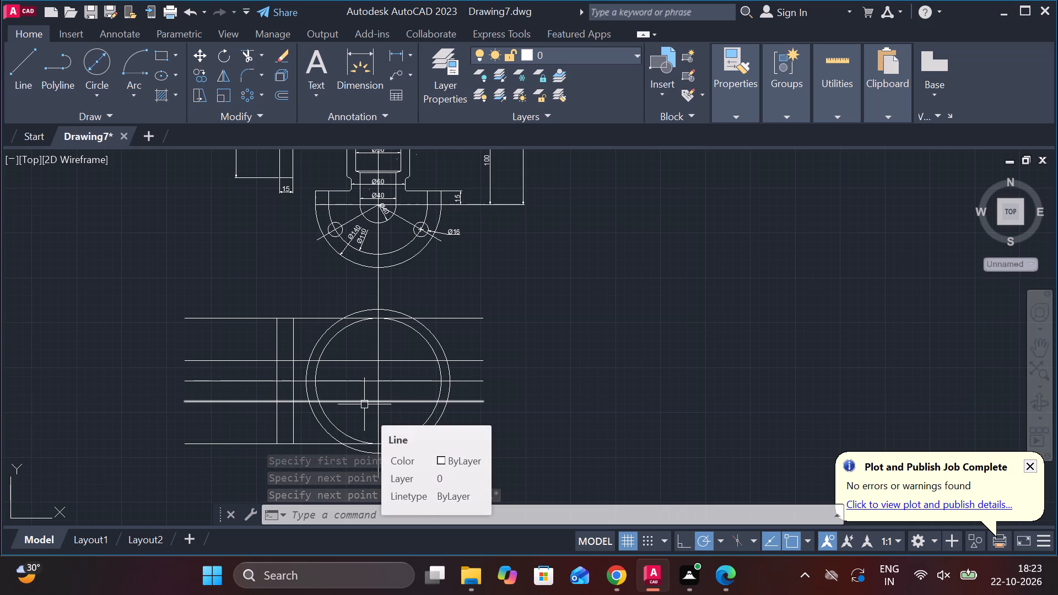
# Copy the horizontal line just below the centre line 10 units further down.
pyautogui.click(377, 402)
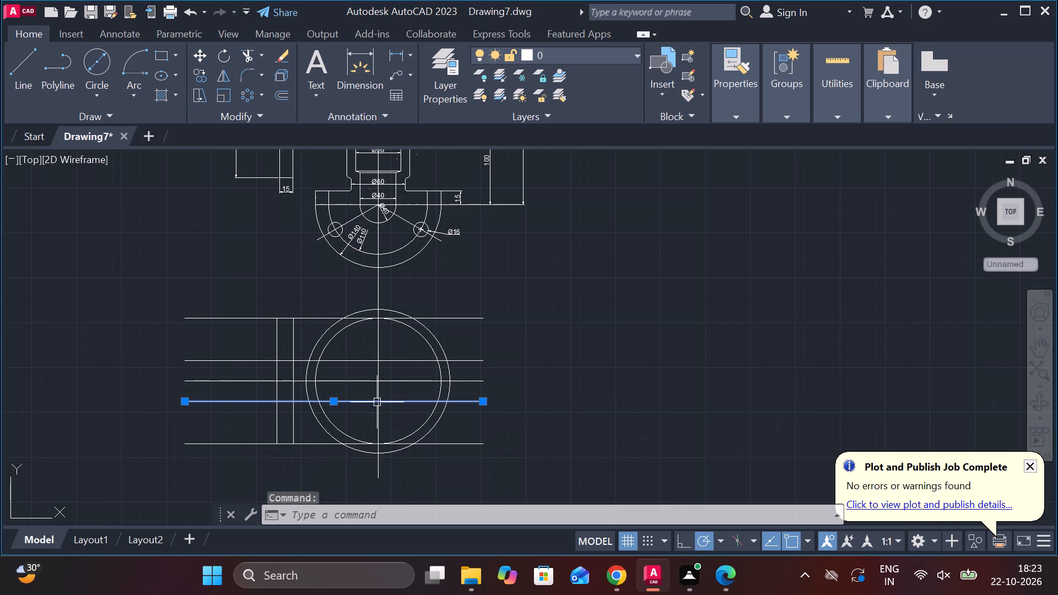
pyautogui.click(198, 73)
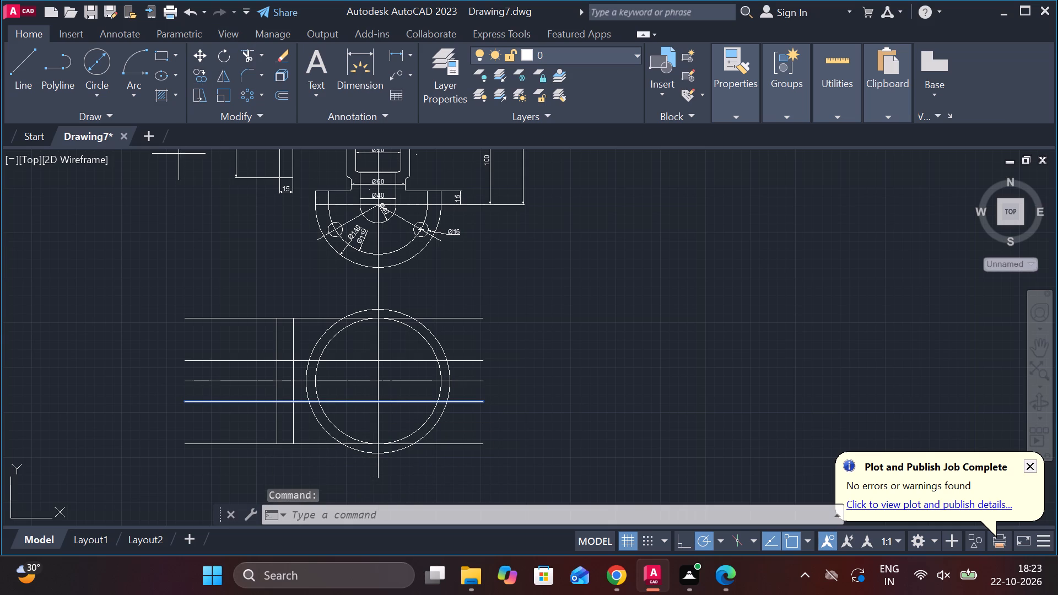
pyautogui.click(379, 401)
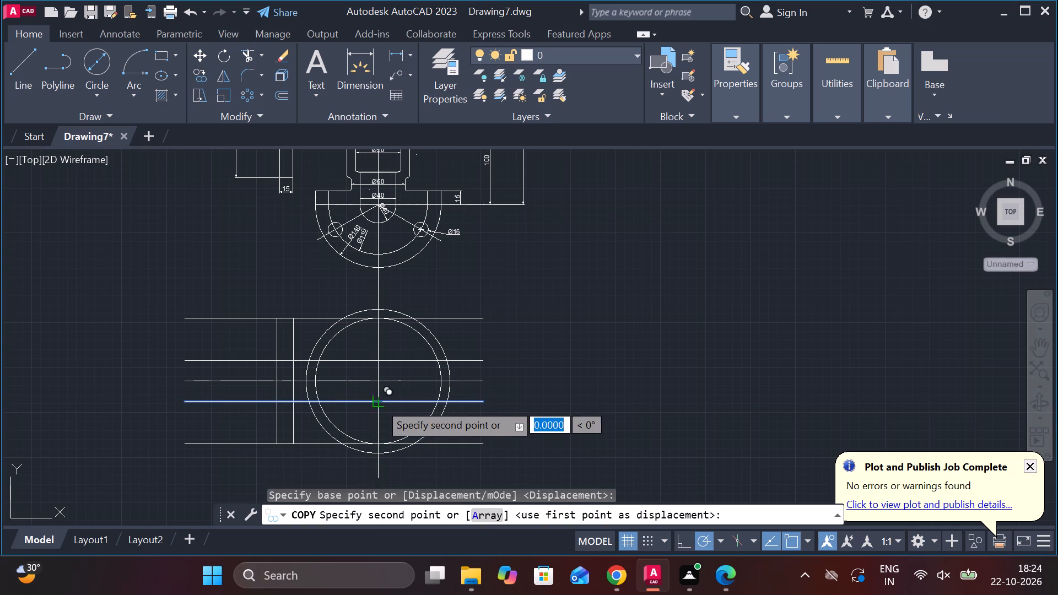
pyautogui.write('10')
pyautogui.press('Return')
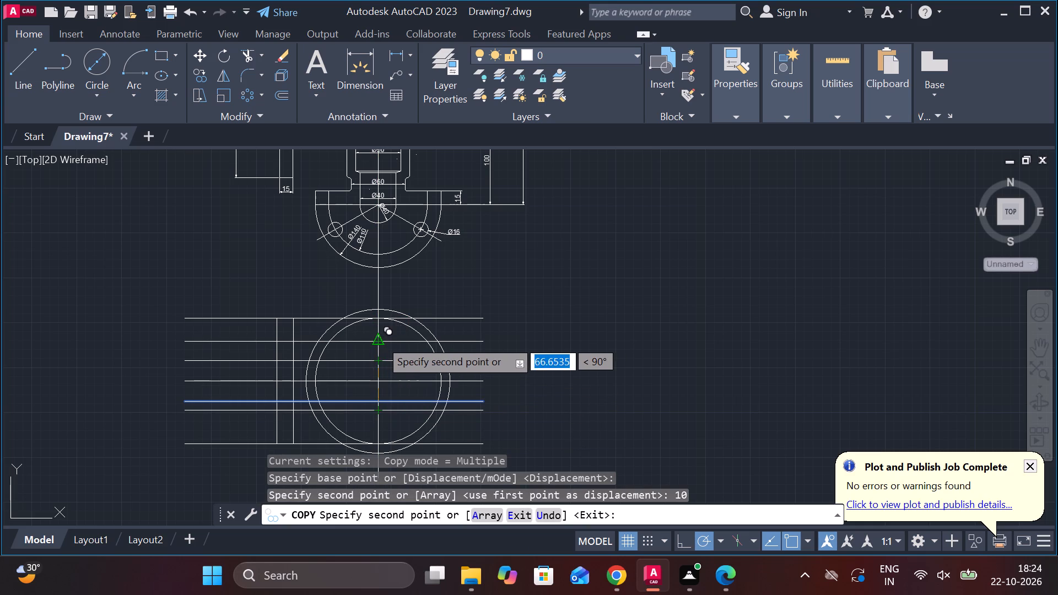
pyautogui.press('Escape')
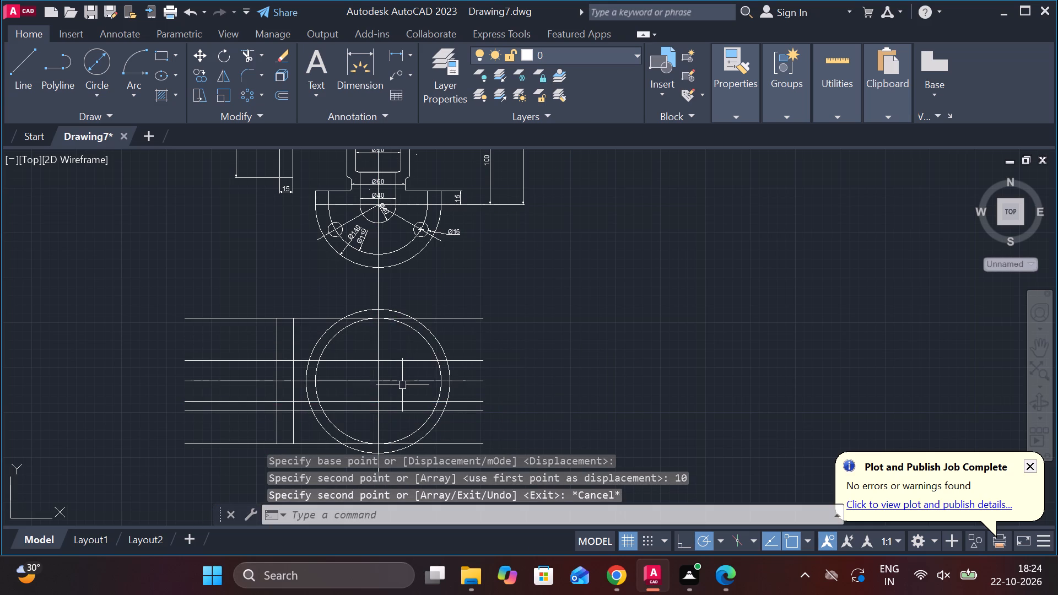
# Copy the horizontal line just above the centre line 10 units further up.
pyautogui.click(387, 360)
pyautogui.click(197, 76)
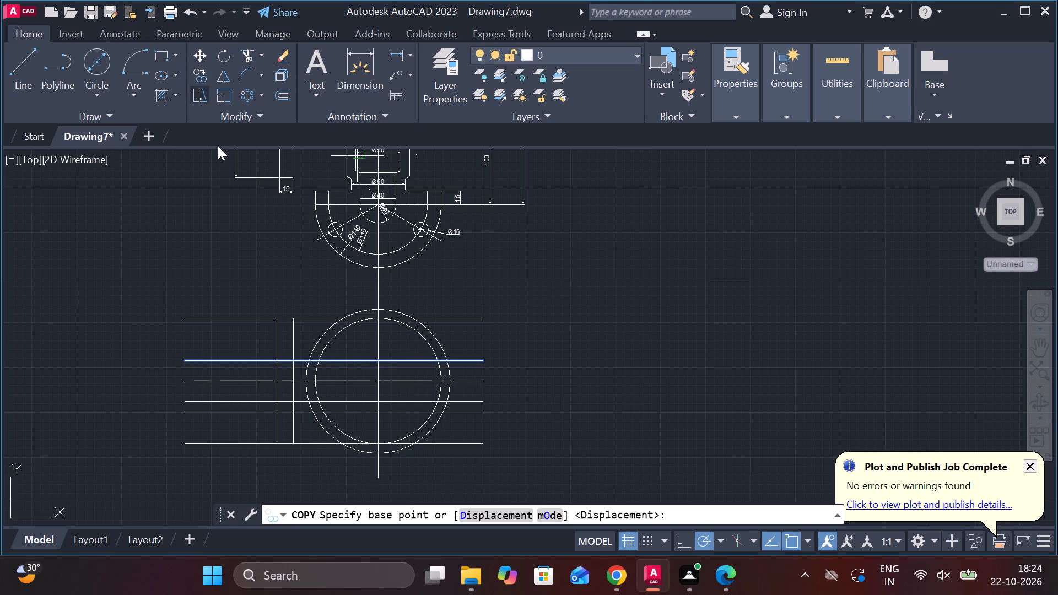
pyautogui.click(379, 356)
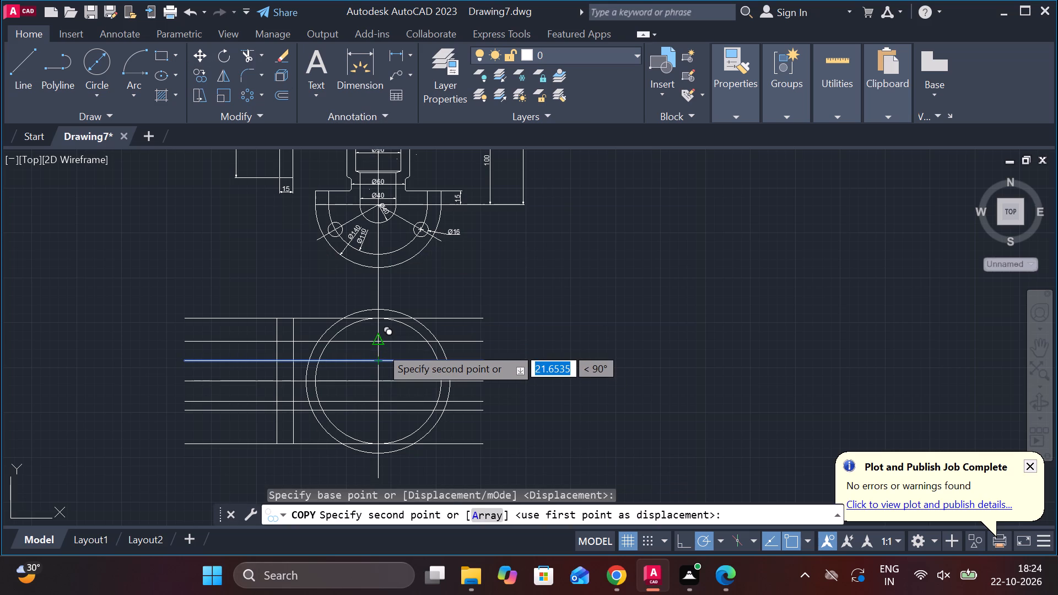
pyautogui.write('10')
pyautogui.press('Return')
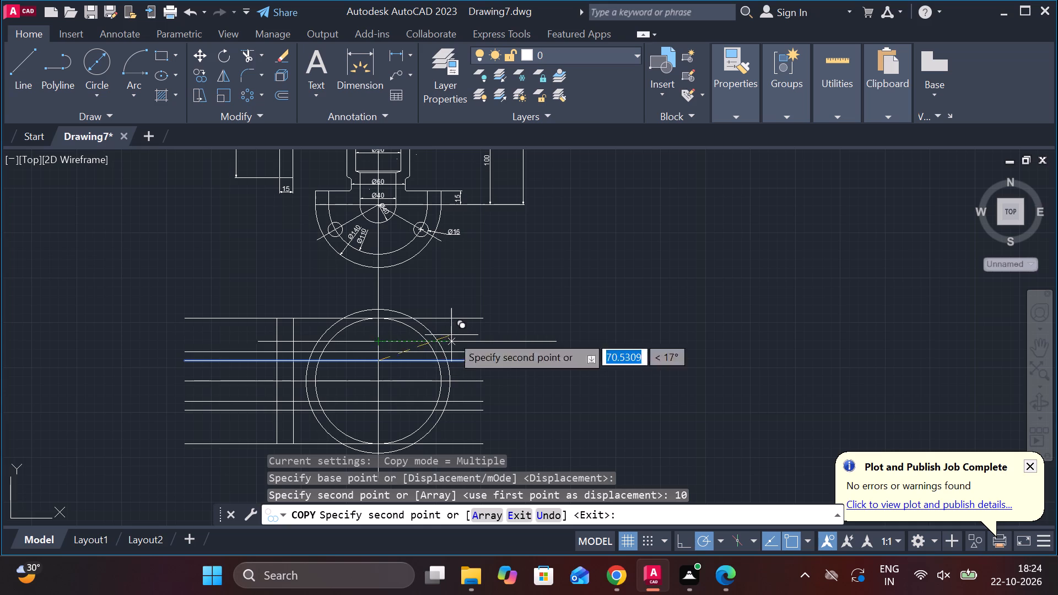
pyautogui.press('Escape')
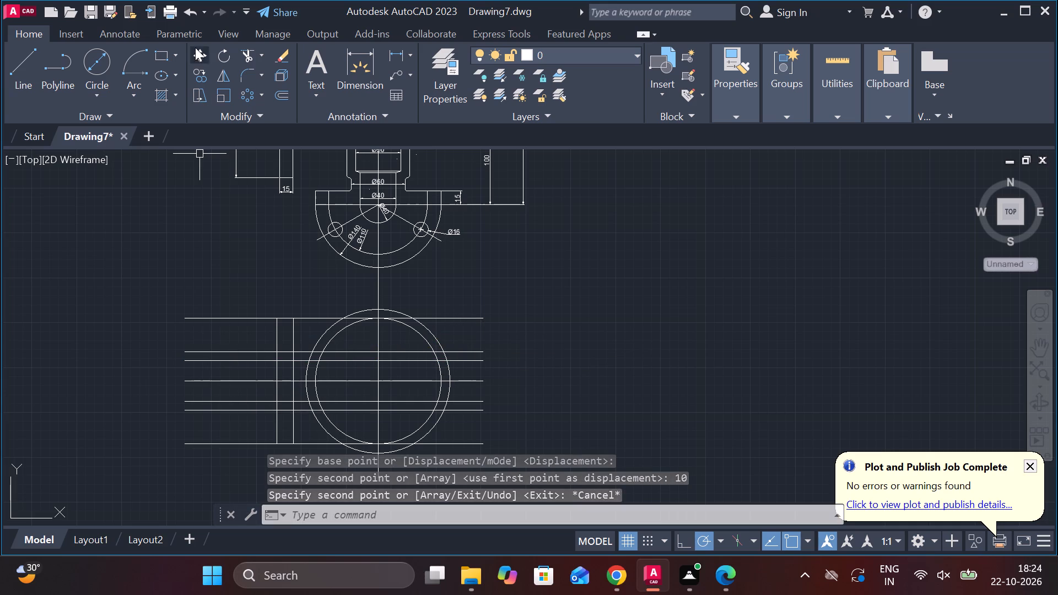
# Trim all horizontal lines of the lower view beyond the flange's outer vertical line and beyond the far side of the 160 circle.
pyautogui.click(245, 55)
pyautogui.moveTo(215, 272); pyautogui.dragTo(225, 343)
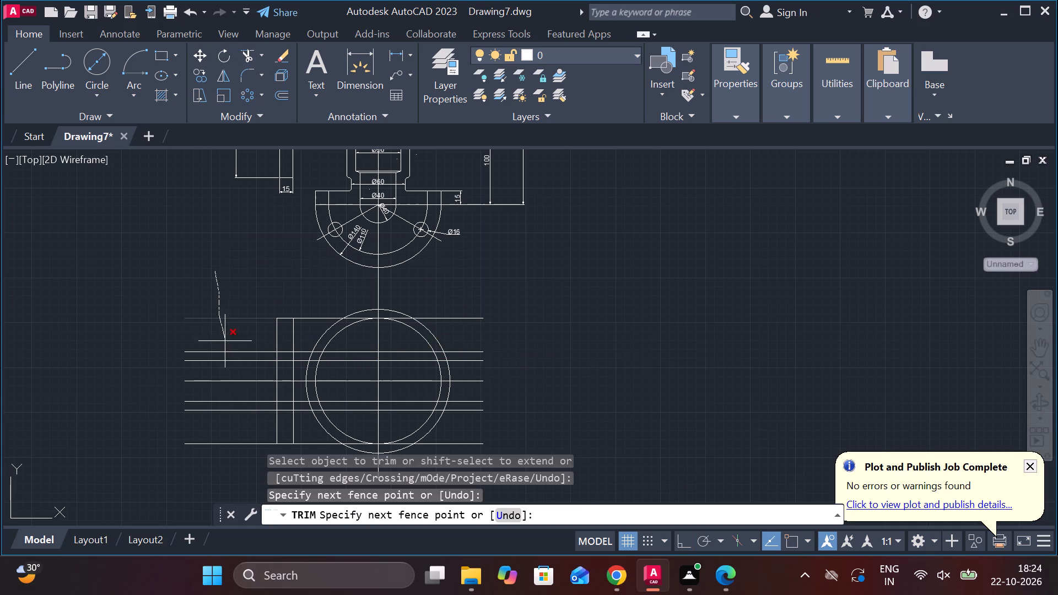
pyautogui.moveTo(225, 343); pyautogui.dragTo(224, 452)
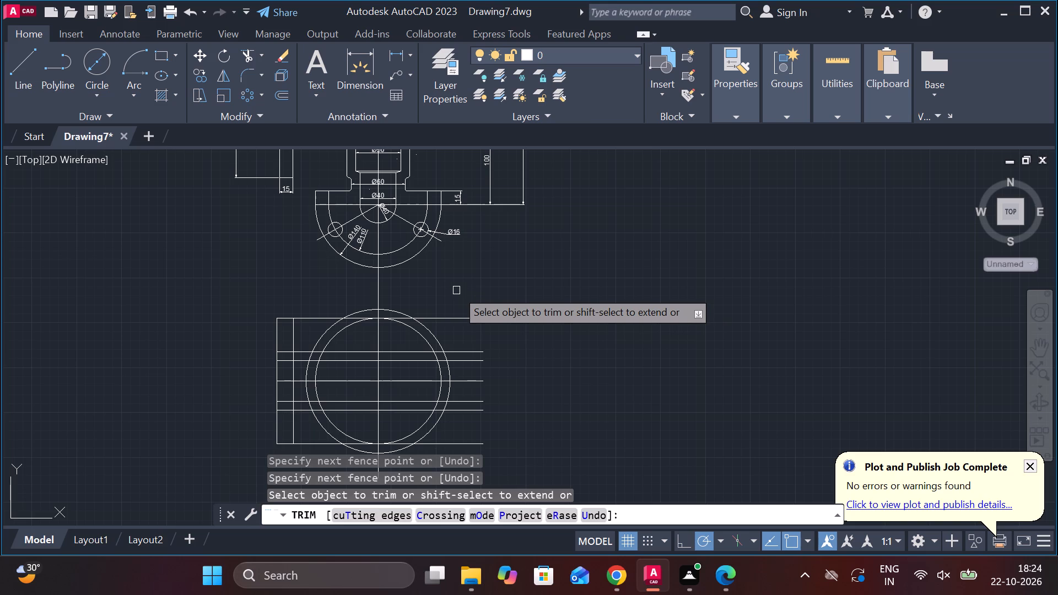
pyautogui.moveTo(456, 290); pyautogui.dragTo(468, 375)
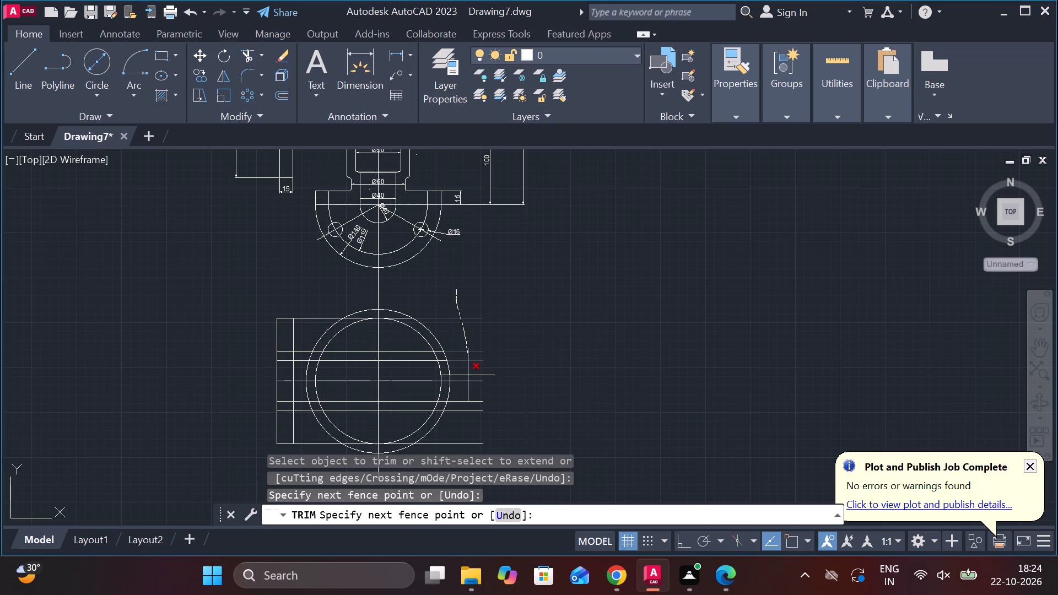
pyautogui.moveTo(468, 375); pyautogui.dragTo(466, 441)
pyautogui.moveTo(466, 441); pyautogui.dragTo(465, 454)
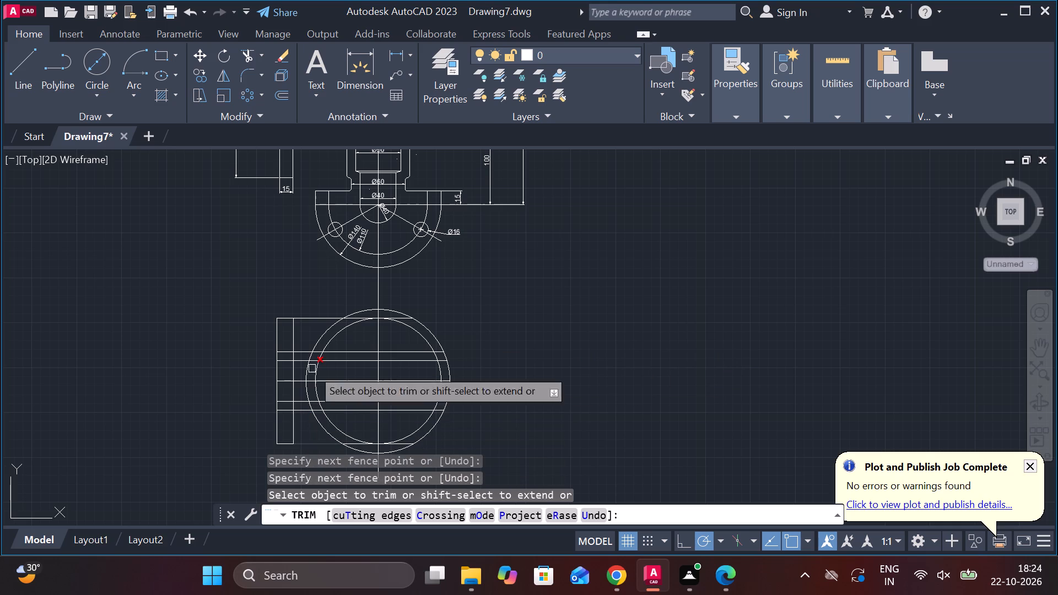
# Fillet the flange's inner vertical line with the lower 10-unit offset line, keeping the lower part of the flange line.
pyautogui.click(249, 75)
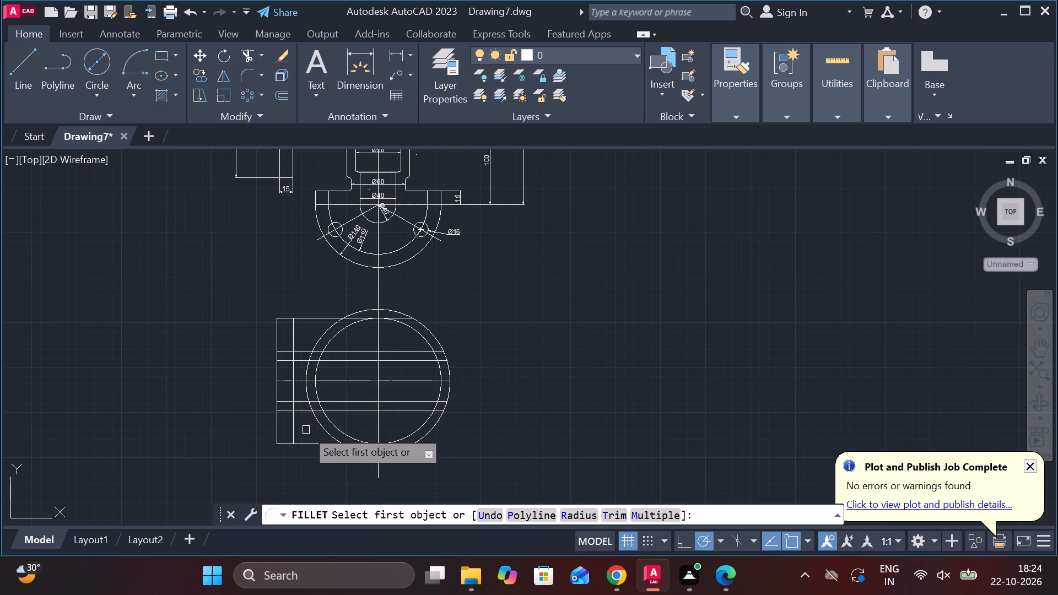
pyautogui.scroll(2, 306, 430)
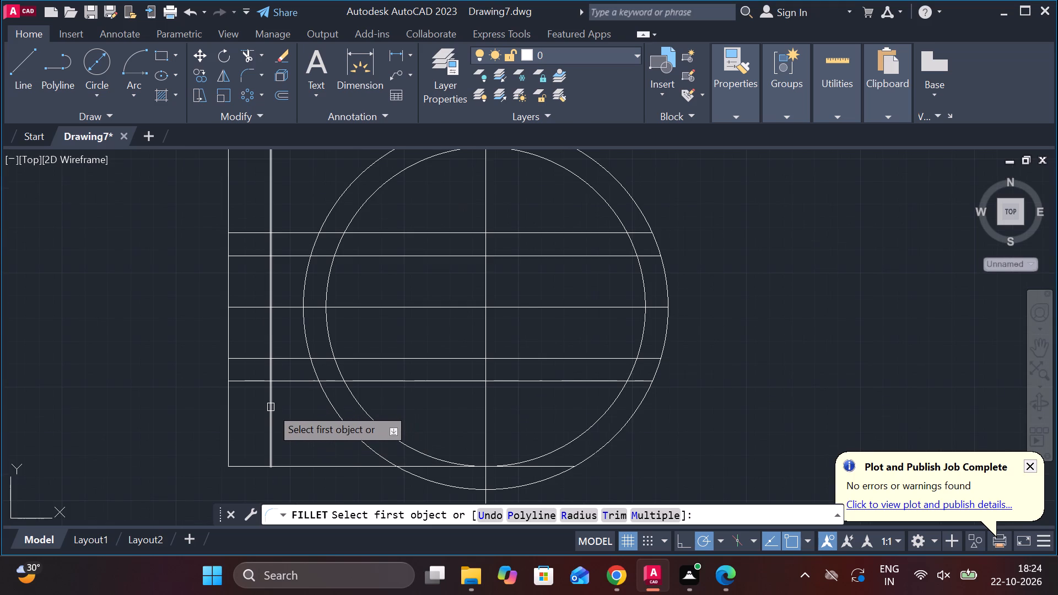
pyautogui.click(271, 407)
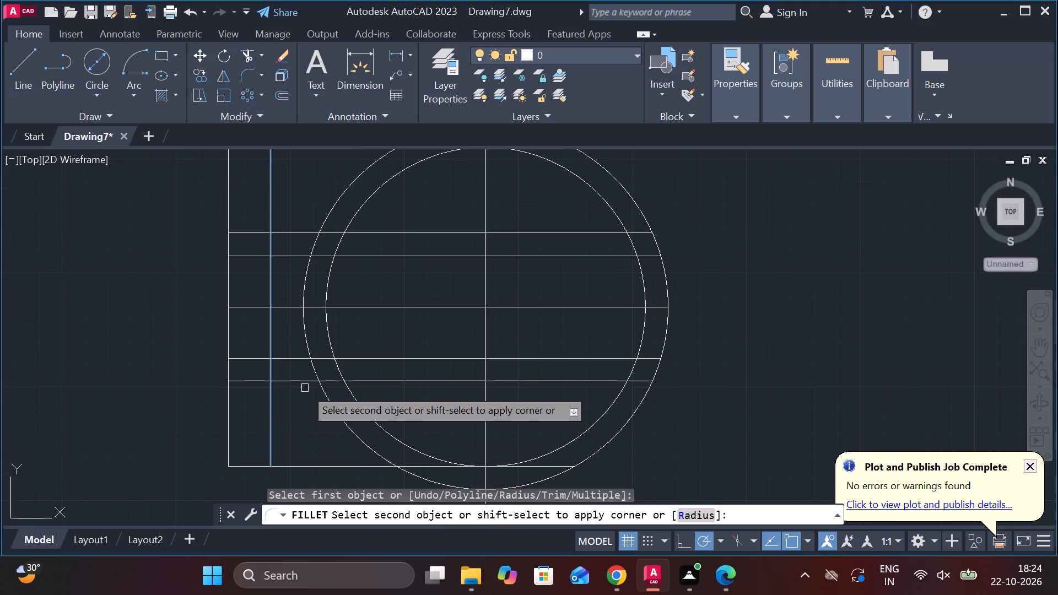
pyautogui.click(303, 384)
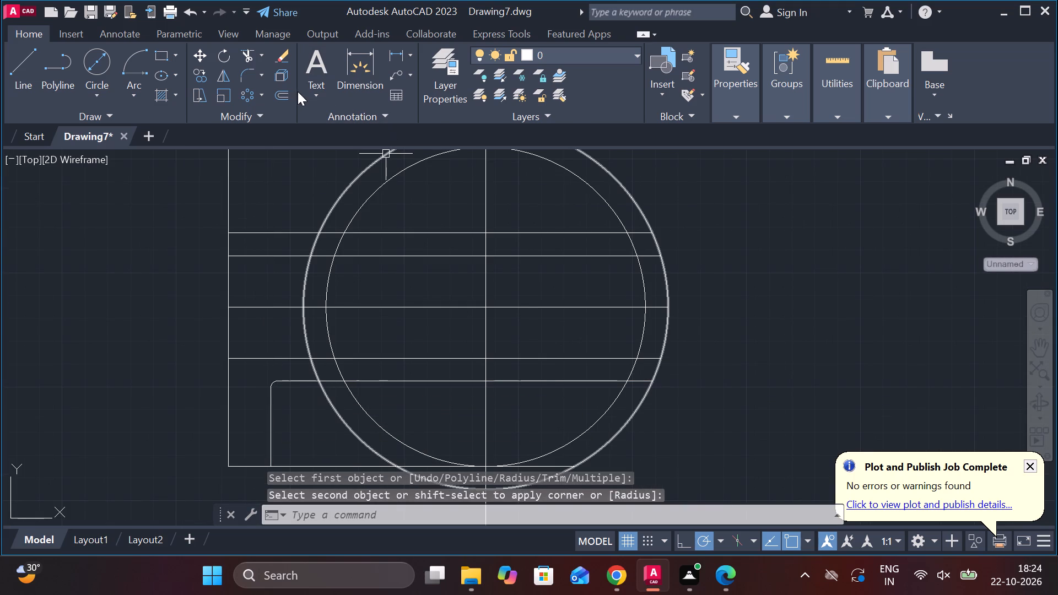
# Fillet the lower 10-unit offset line where it meets the 160 circle on the flange side.
pyautogui.click(248, 75)
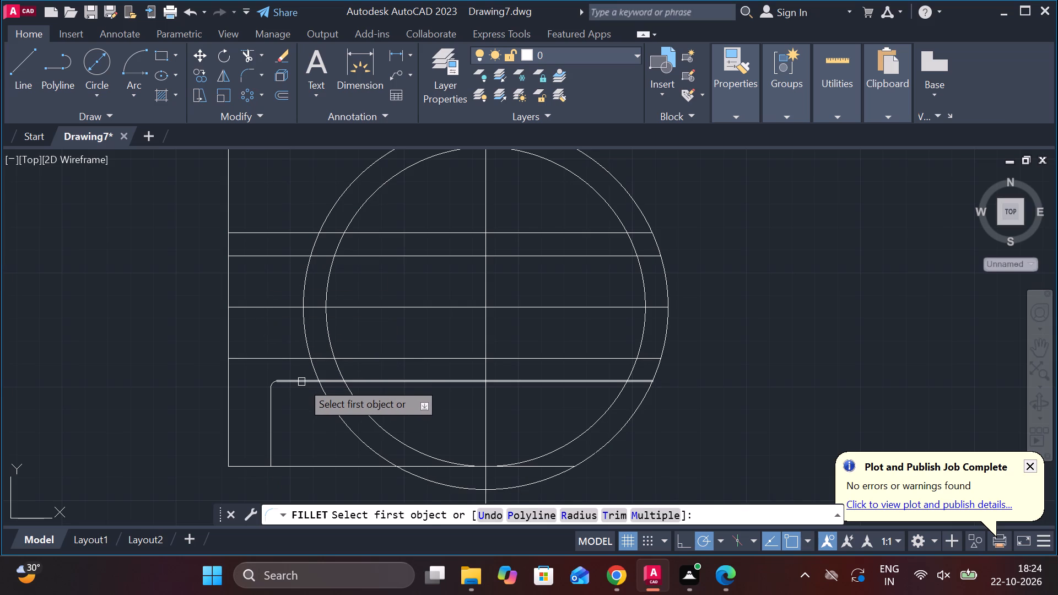
pyautogui.click(301, 382)
pyautogui.click(333, 404)
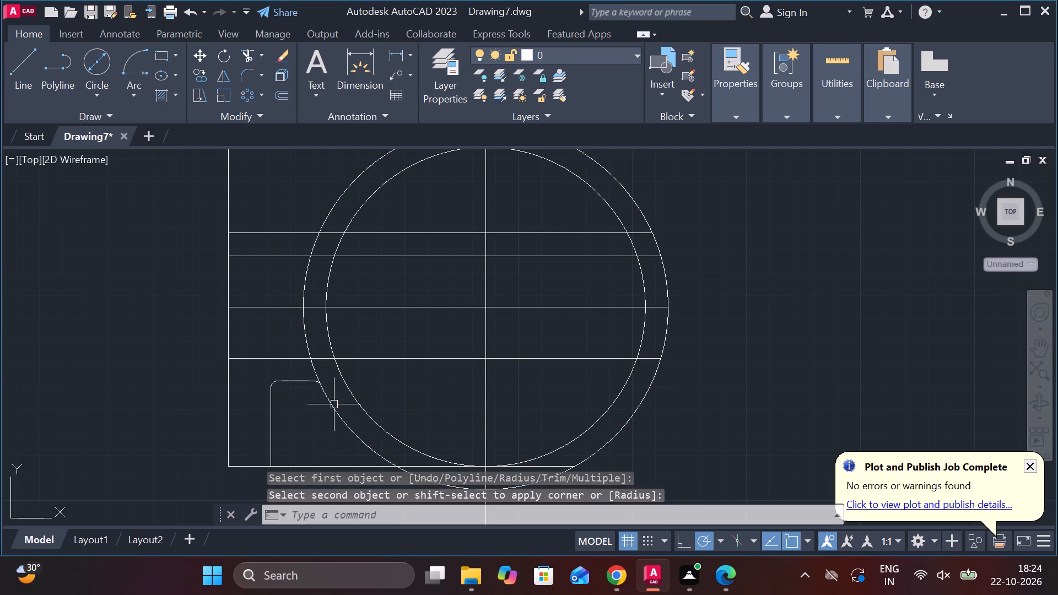
pyautogui.scroll(3, 333, 390)
pyautogui.scroll(-2, 333, 390)
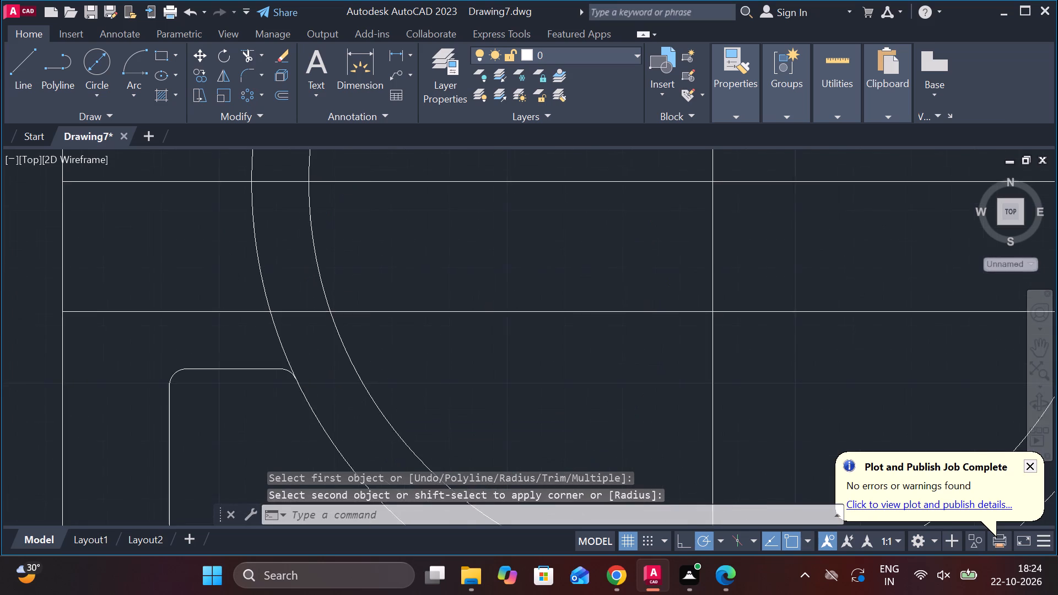
# Extend the flange's inner vertical line upward through the horizontal lines to the flange's top edge.
pyautogui.scroll(-1, 333, 390)
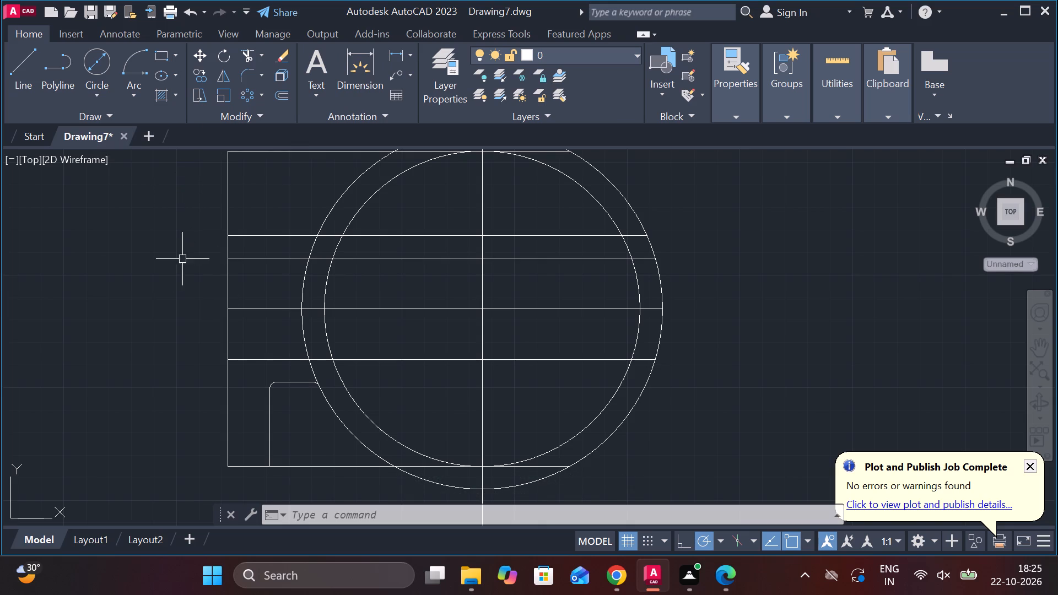
pyautogui.press('Escape')
pyautogui.write('ex')
pyautogui.press('Return')
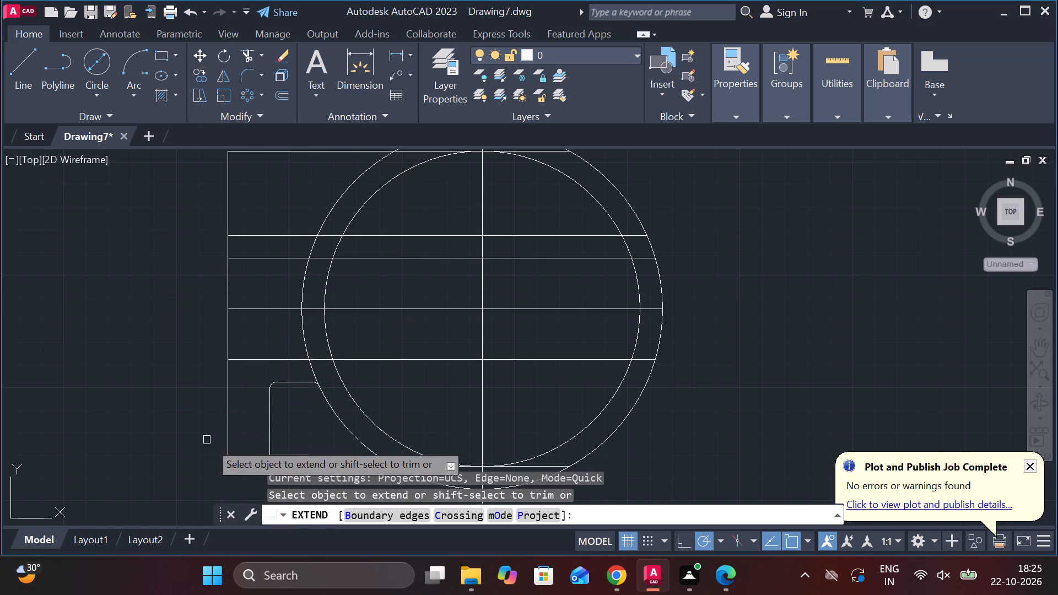
pyautogui.click(267, 405)
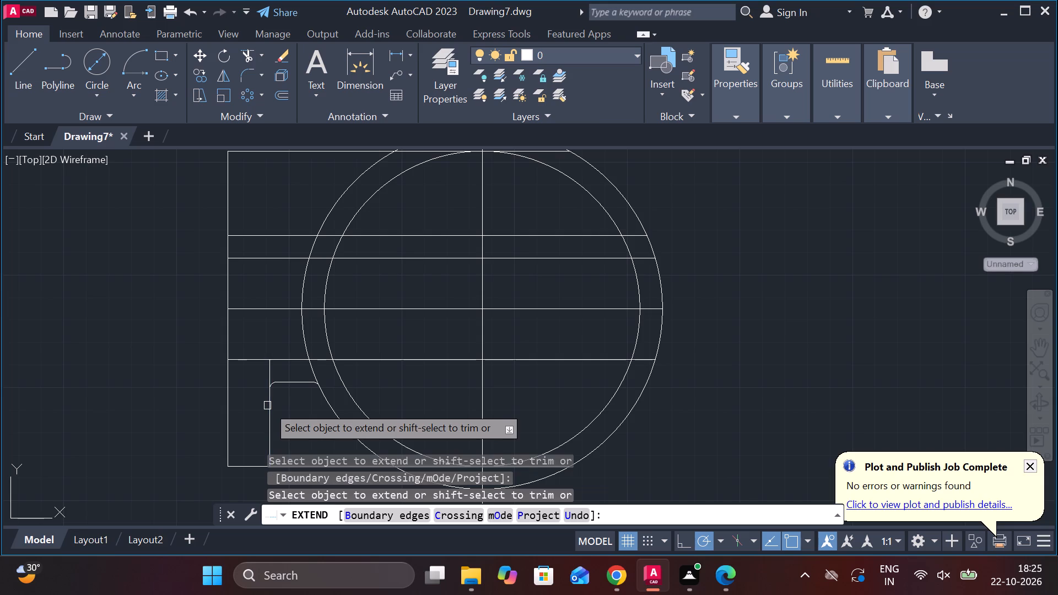
pyautogui.click(270, 378)
pyautogui.click(270, 350)
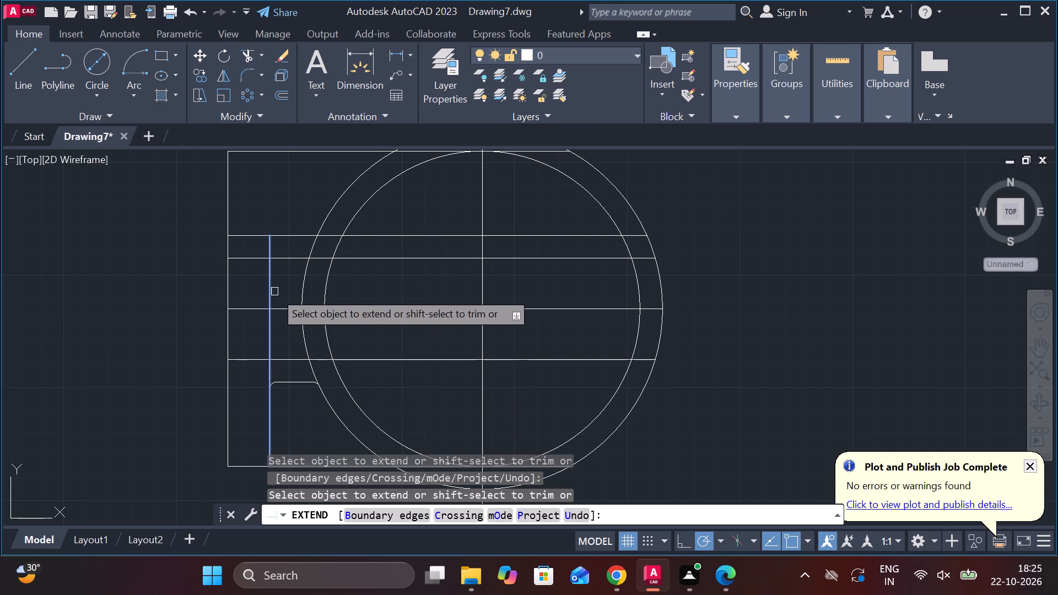
pyautogui.click(266, 288)
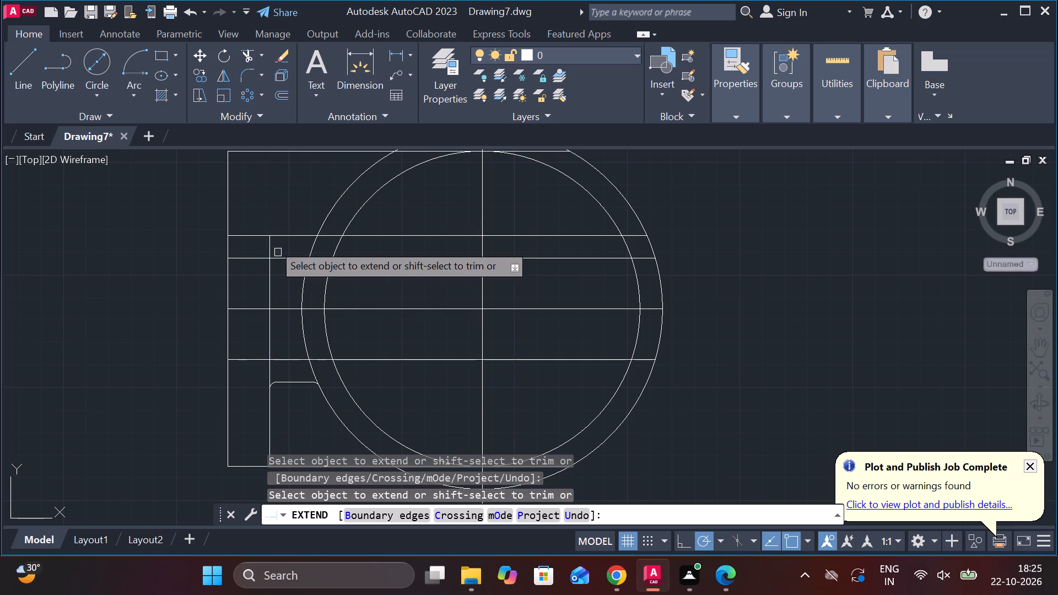
pyautogui.click(271, 252)
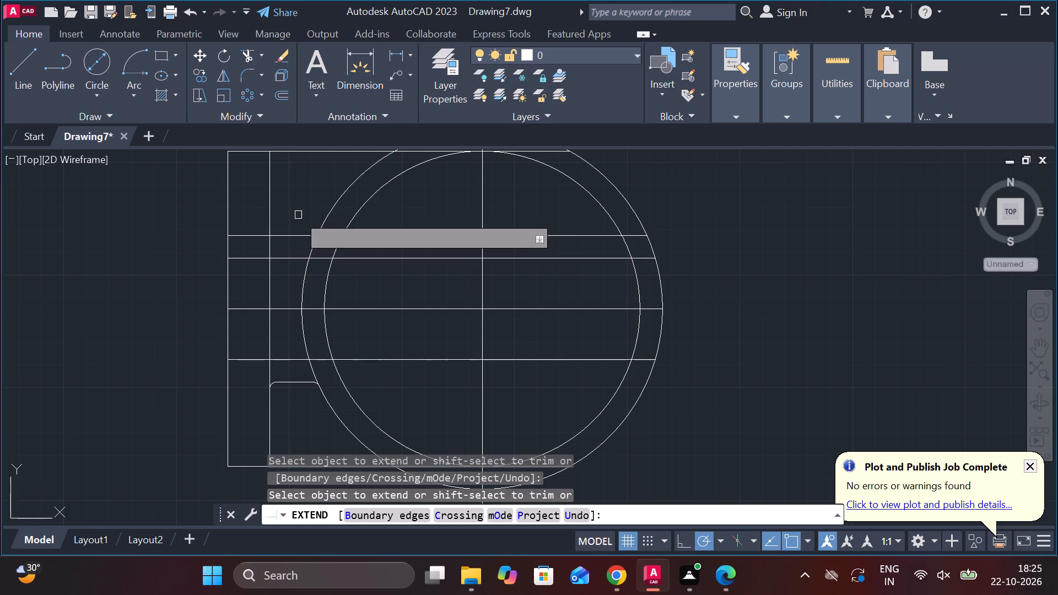
pyautogui.press('Escape')
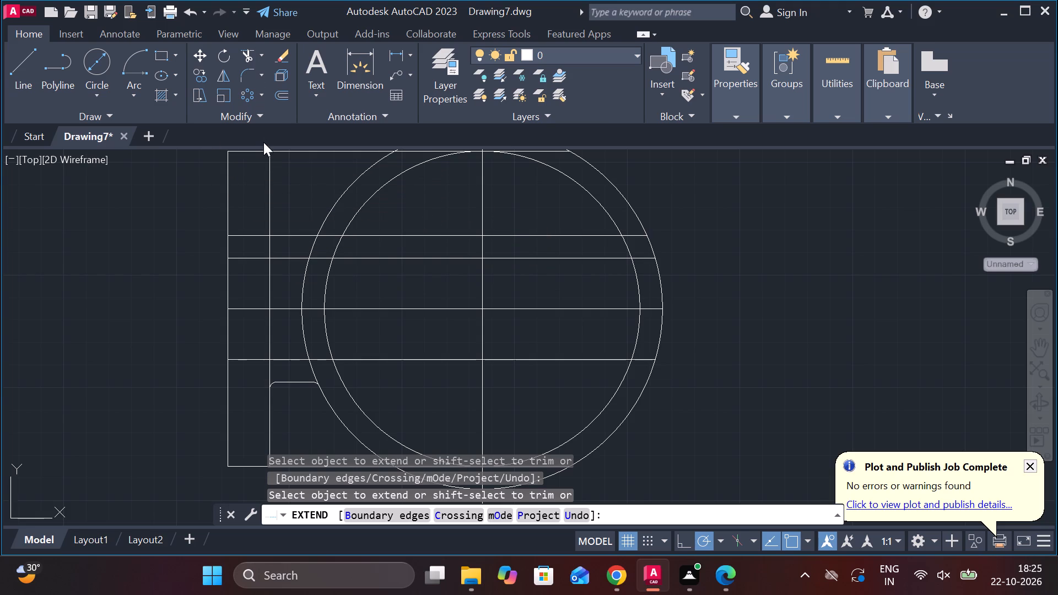
# Fillet the flange's inner vertical line with the upper 10-unit offset line, keeping the upper part of the flange line.
pyautogui.click(244, 74)
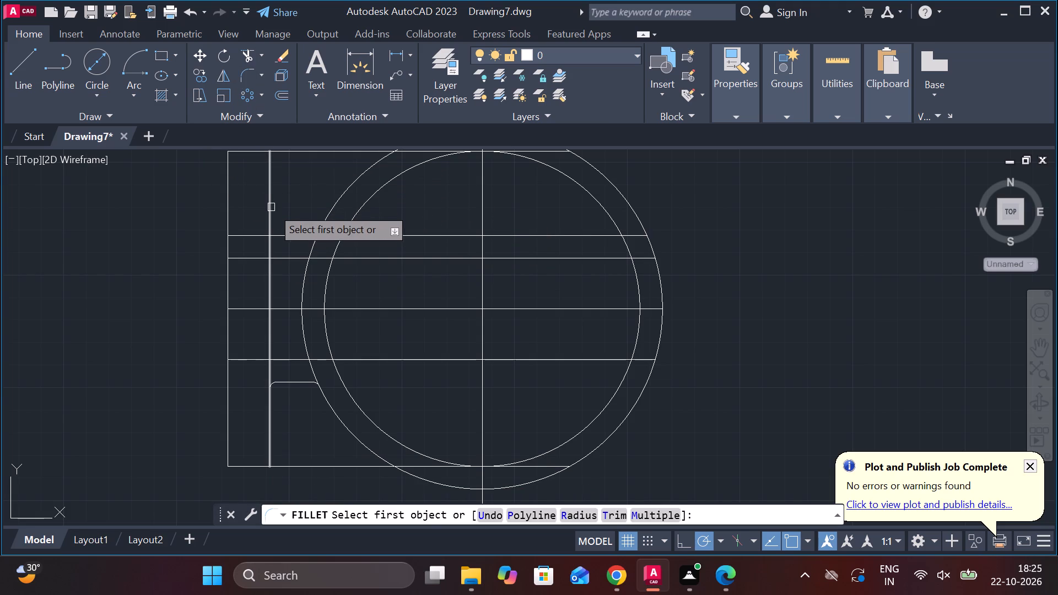
pyautogui.click(273, 214)
pyautogui.click(291, 240)
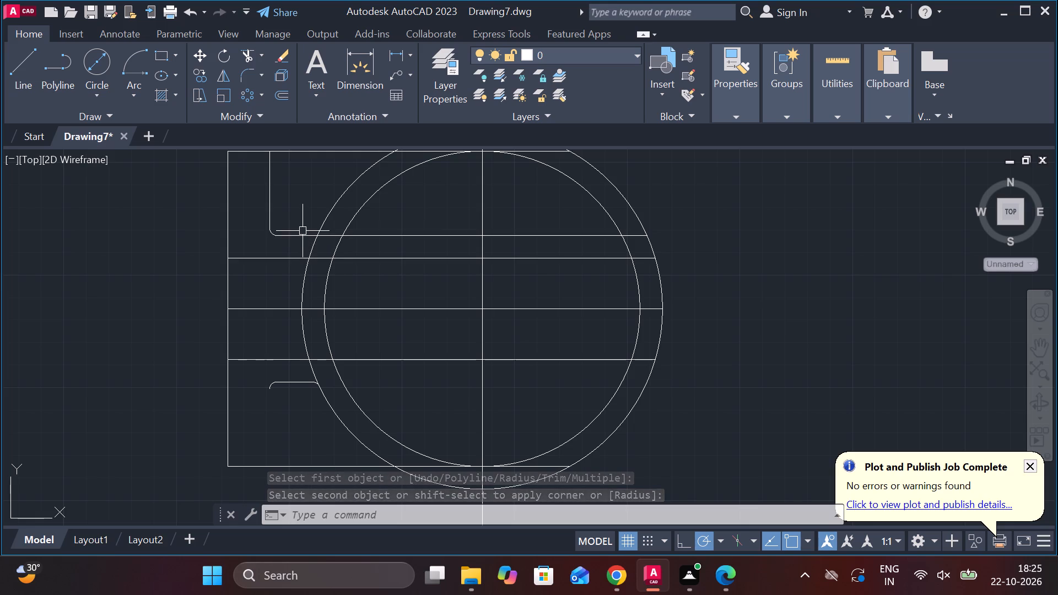
# Fillet the upper 10-unit offset line where it meets the 160 circle on the flange side.
pyautogui.scroll(2, 303, 235)
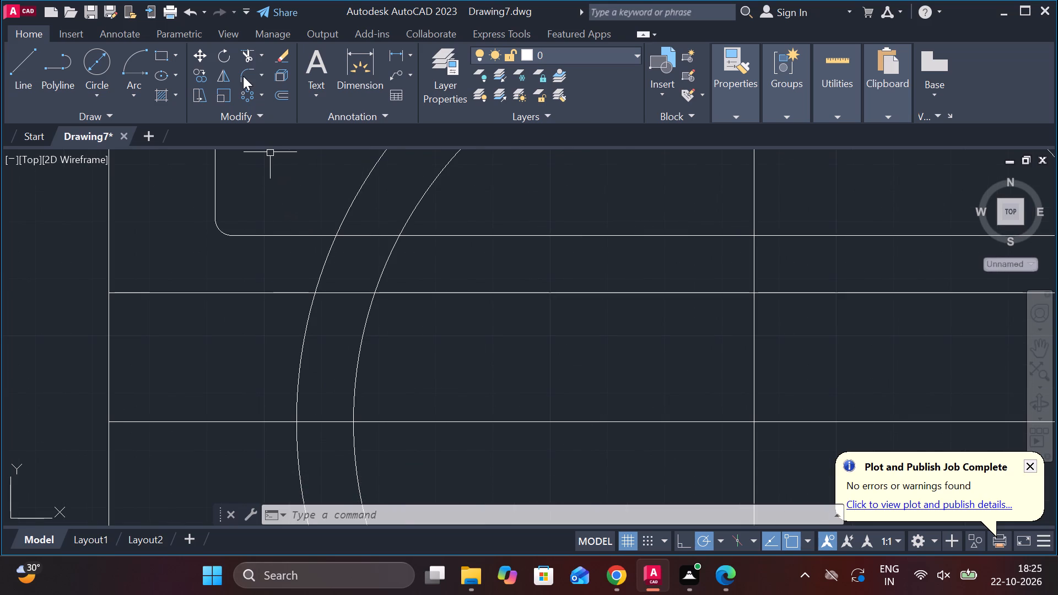
pyautogui.click(242, 73)
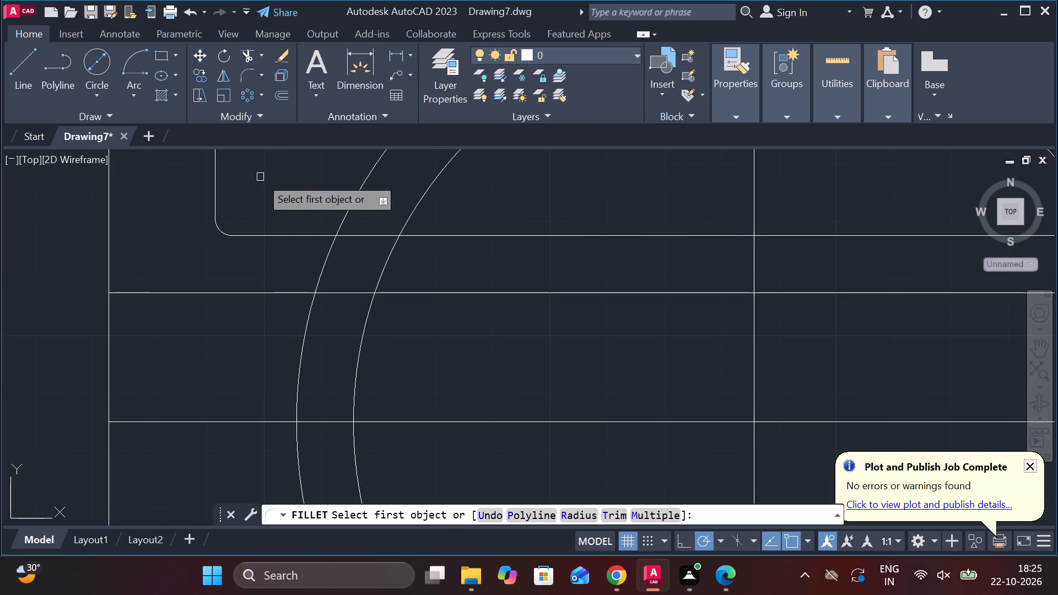
pyautogui.click(295, 235)
pyautogui.click(347, 210)
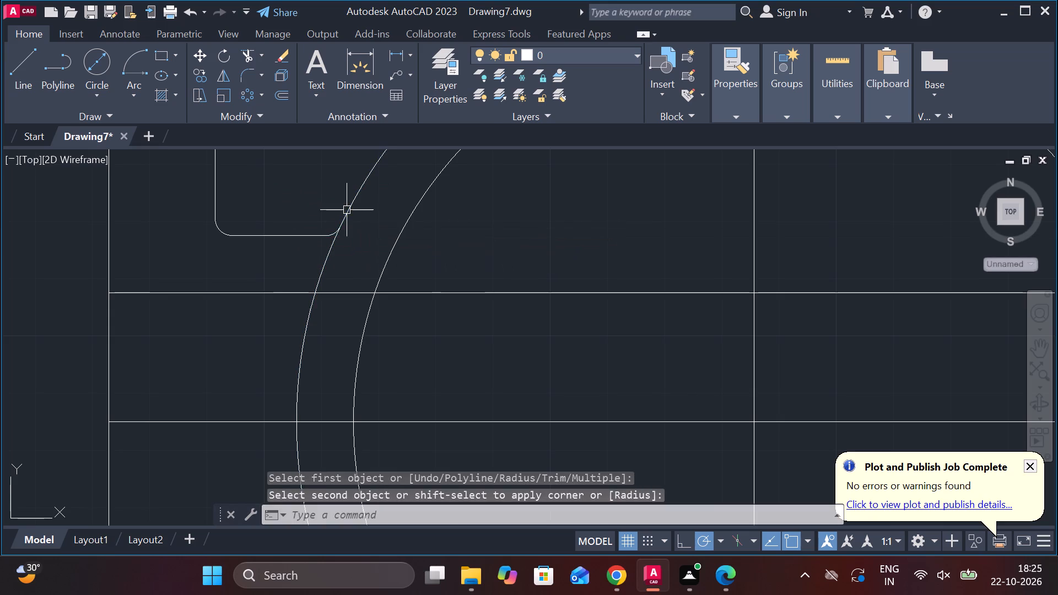
# Extend the flange's inner vertical line downward through the horizontal lines to the flange's bottom edge.
pyautogui.scroll(-2, 334, 272)
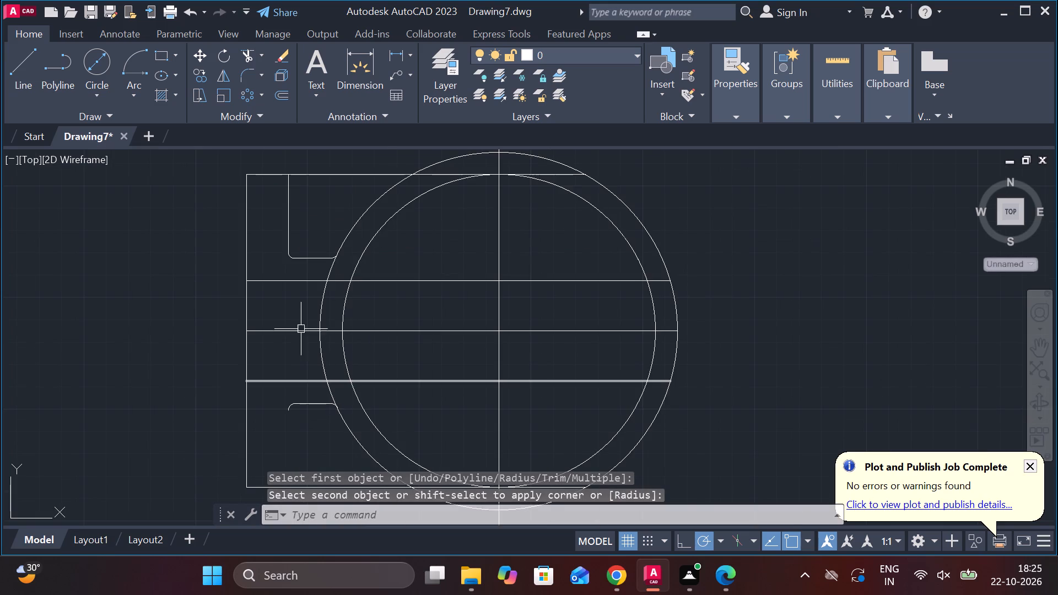
pyautogui.press('Escape')
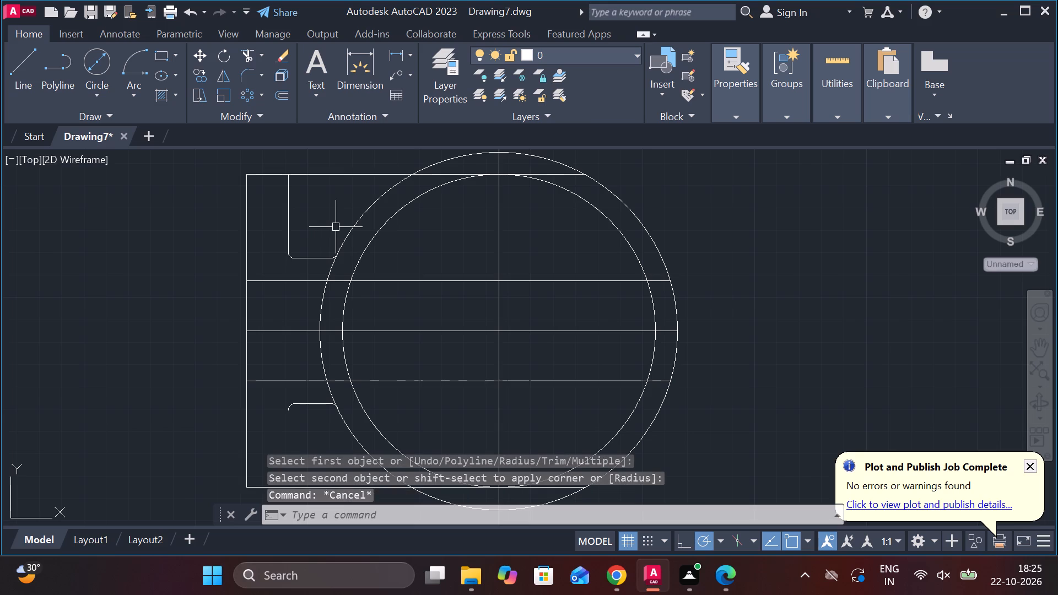
pyautogui.write('ex')
pyautogui.press('Return')
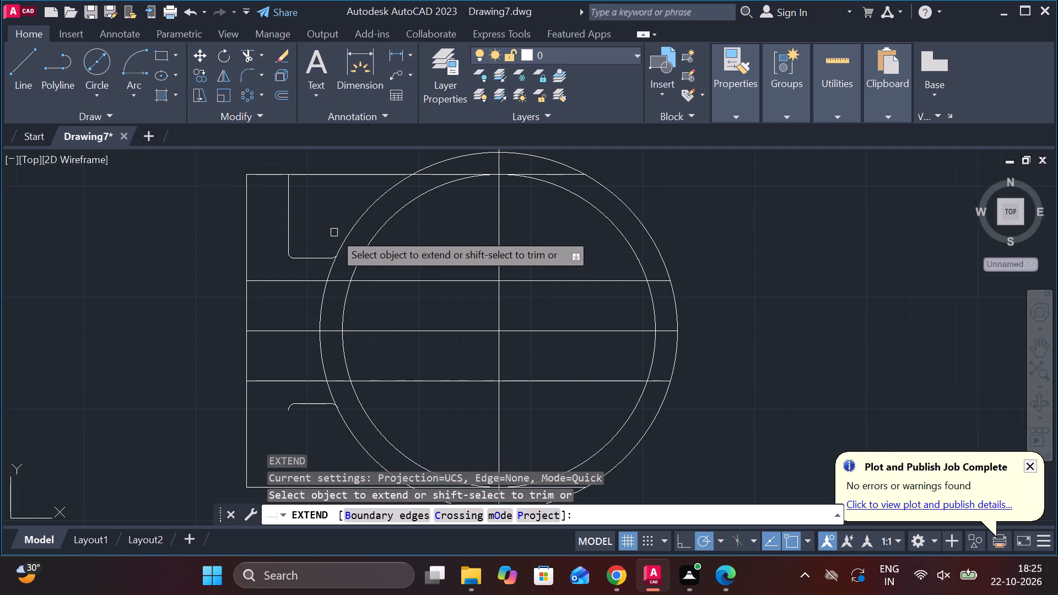
pyautogui.click(287, 209)
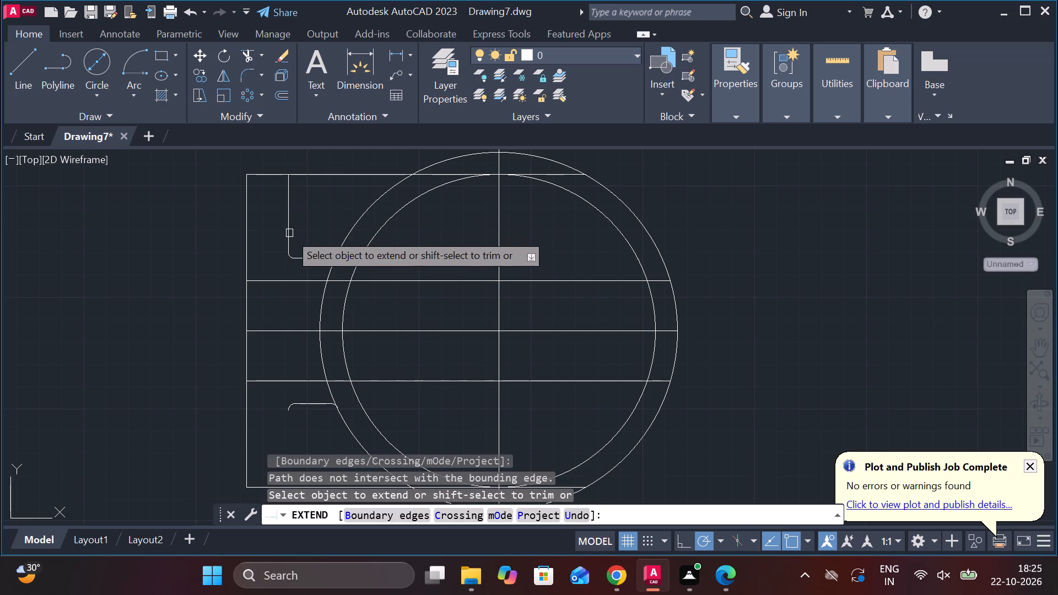
pyautogui.click(287, 234)
pyautogui.click(288, 269)
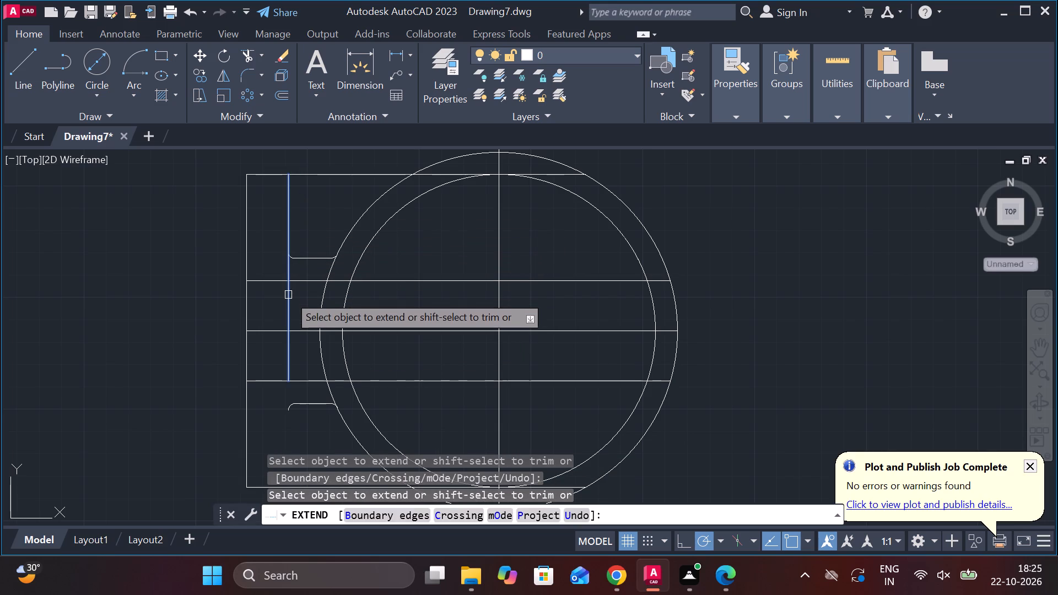
pyautogui.click(288, 295)
pyautogui.click(290, 343)
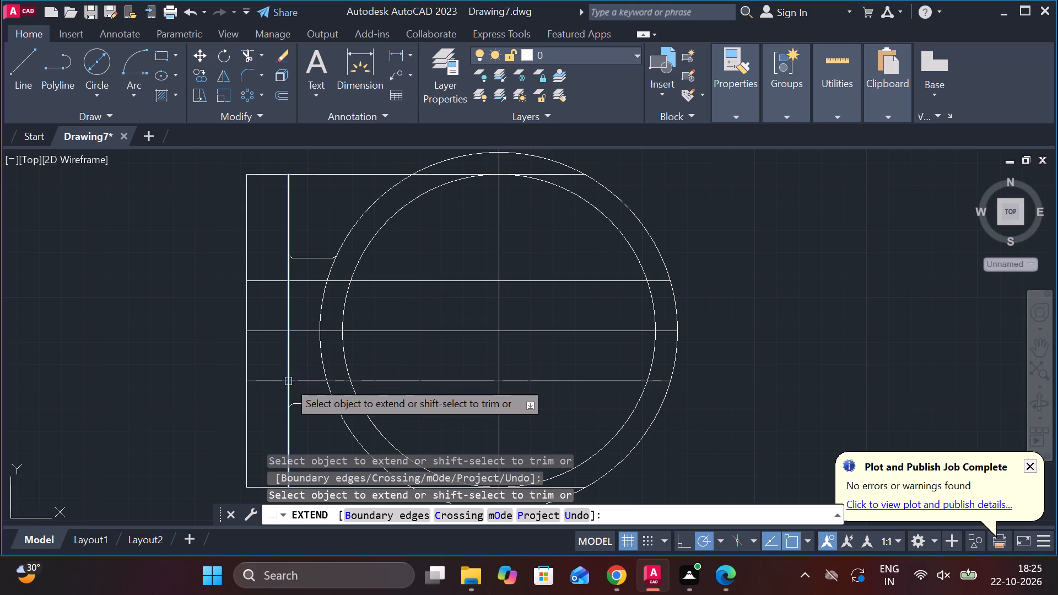
pyautogui.click(288, 391)
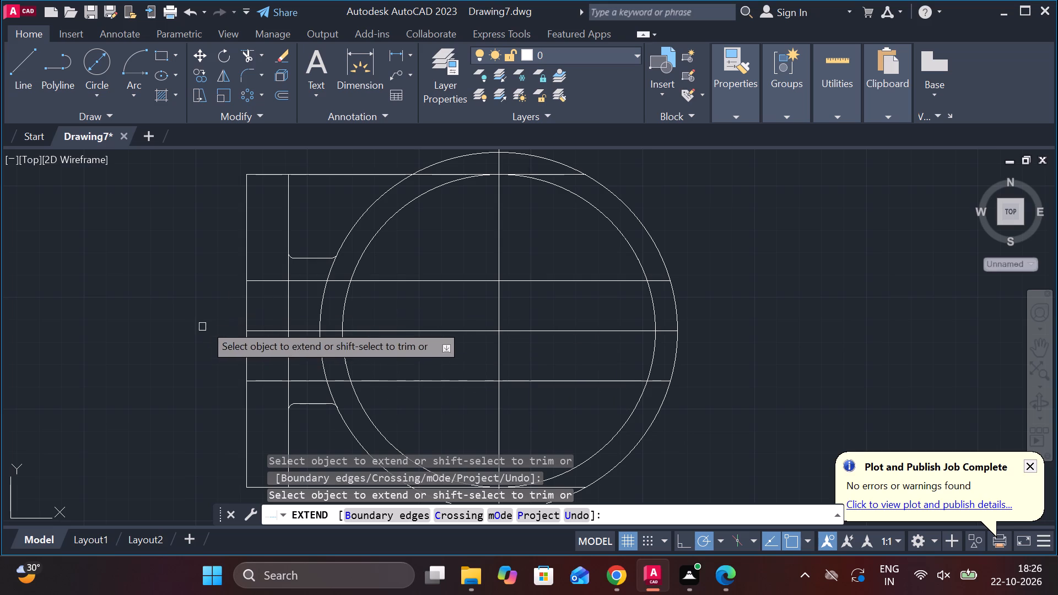
# Fillet the horizontal line just below the centre line with the 140 circle on the flange side.
pyautogui.click(246, 83)
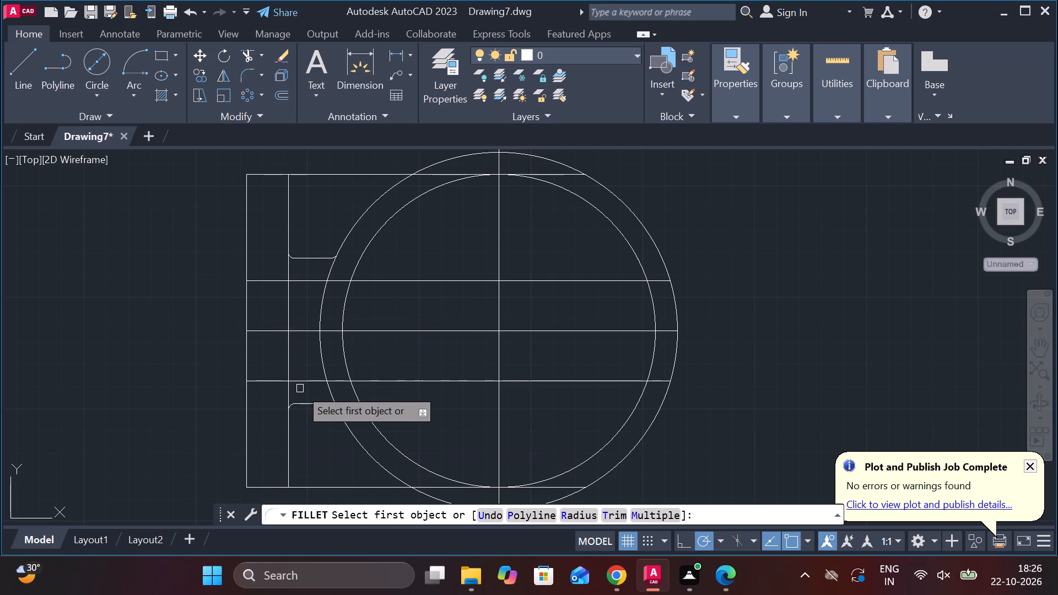
pyautogui.click(308, 380)
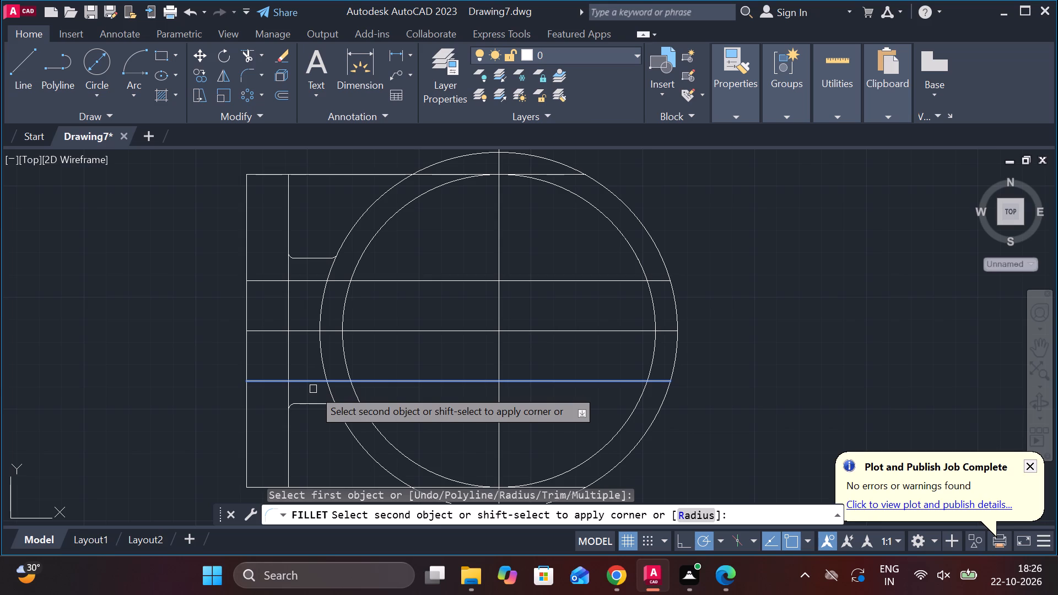
pyautogui.click(359, 404)
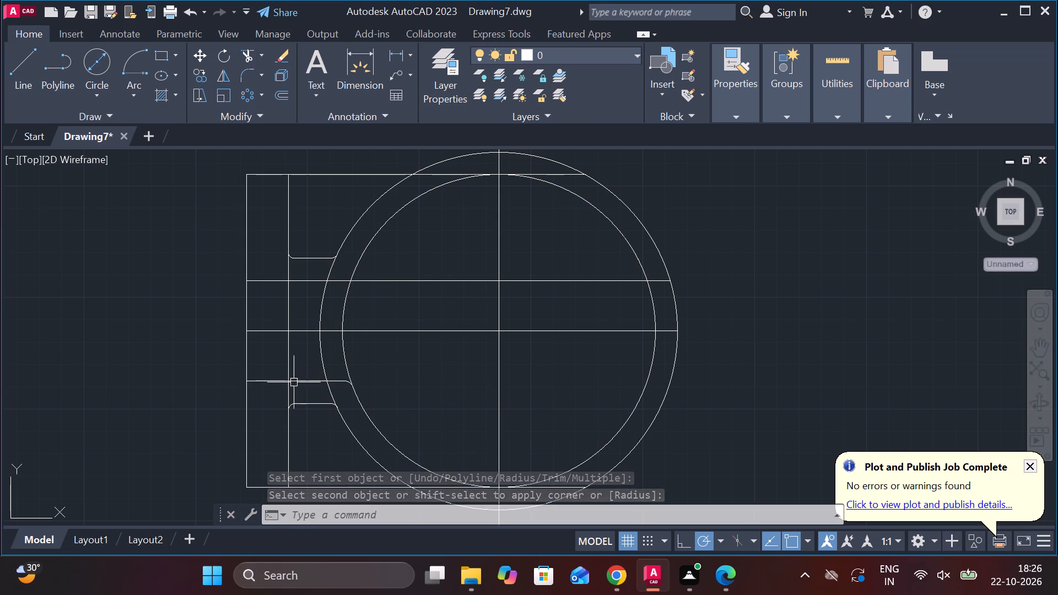
# Trim the flange's inner vertical line between the upper and lower flange fillets.
pyautogui.click(244, 54)
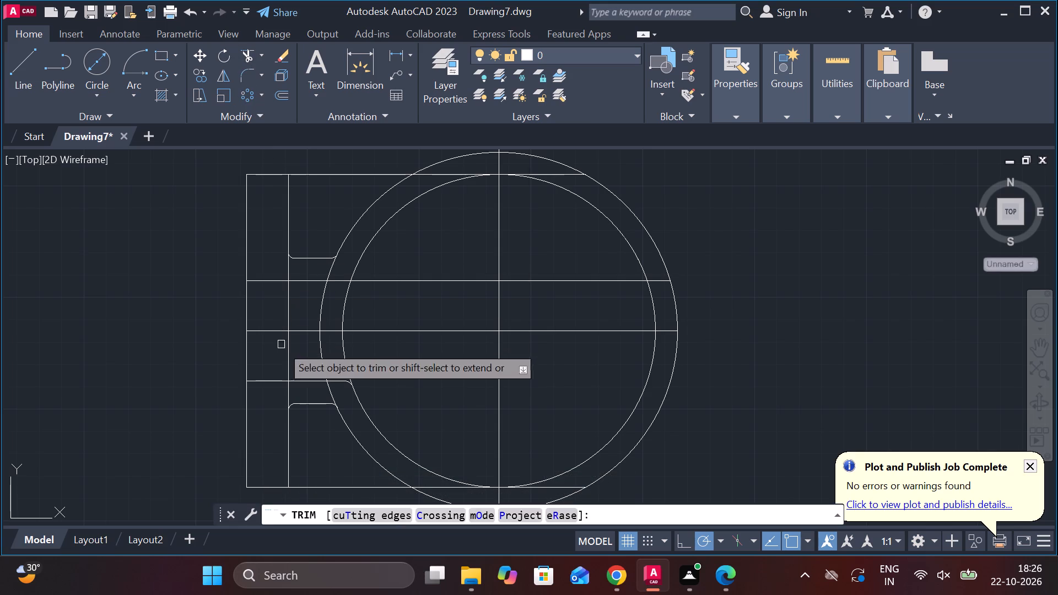
pyautogui.click(285, 395)
pyautogui.click(285, 362)
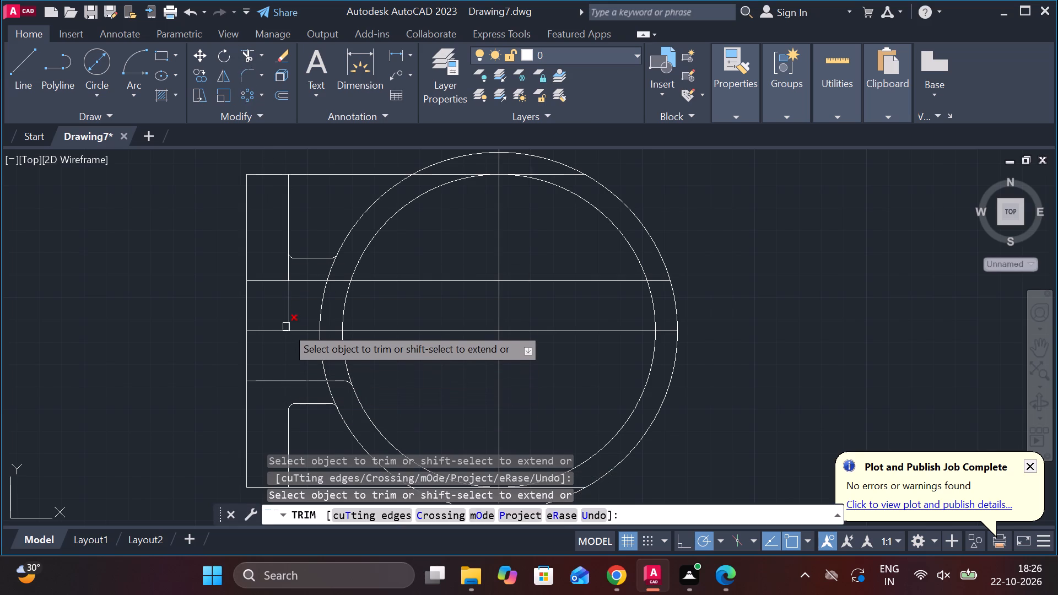
pyautogui.click(286, 316)
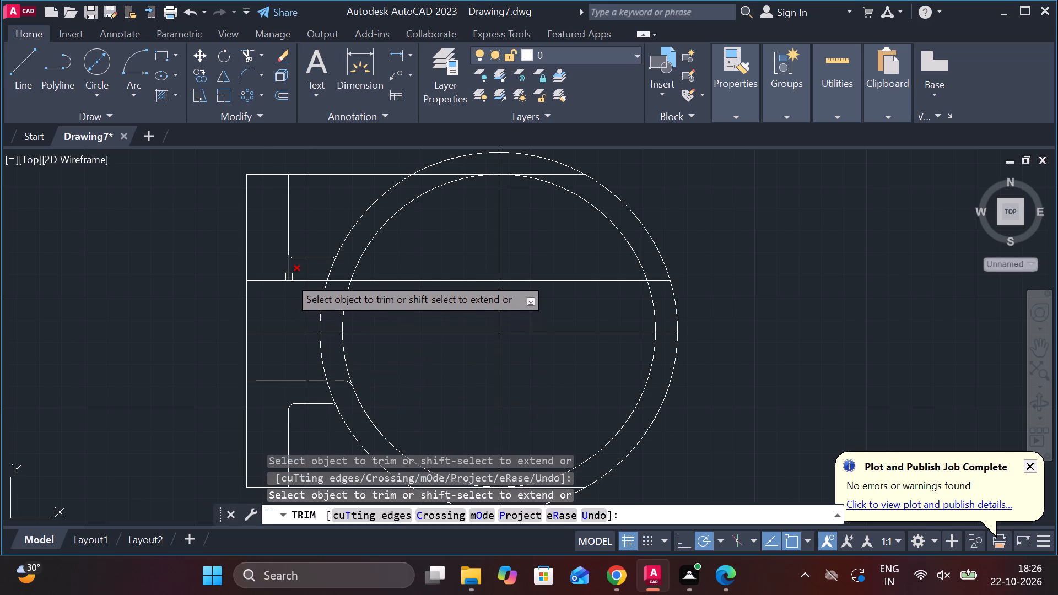
pyautogui.click(289, 271)
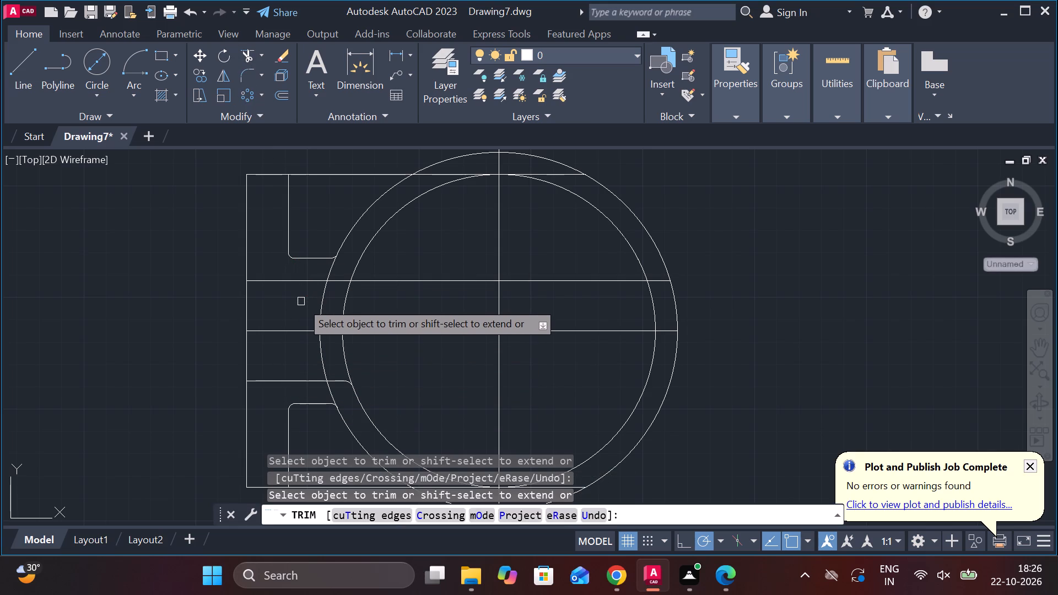
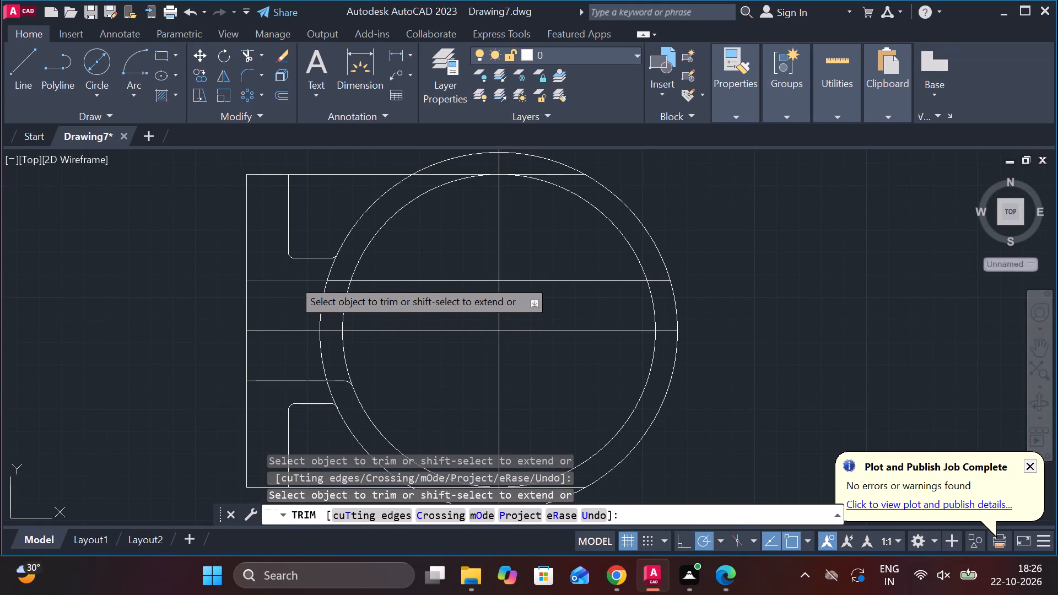
# Trim away every segment of the horizontal line just above the centre line, from the flange across both circles.
pyautogui.click(293, 279)
pyautogui.click(337, 282)
pyautogui.click(379, 281)
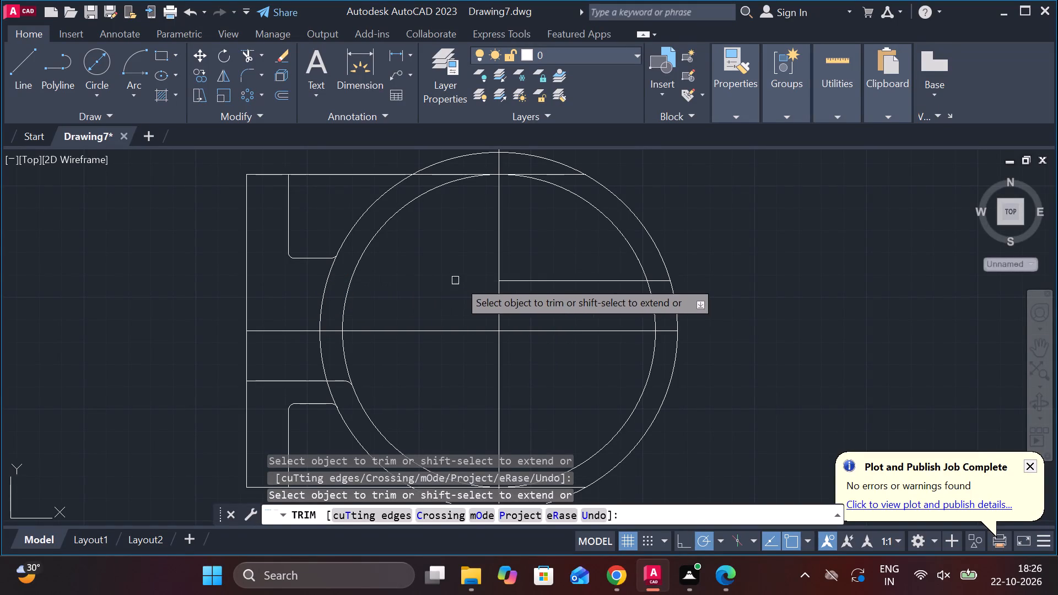
pyautogui.click(541, 279)
pyautogui.click(665, 282)
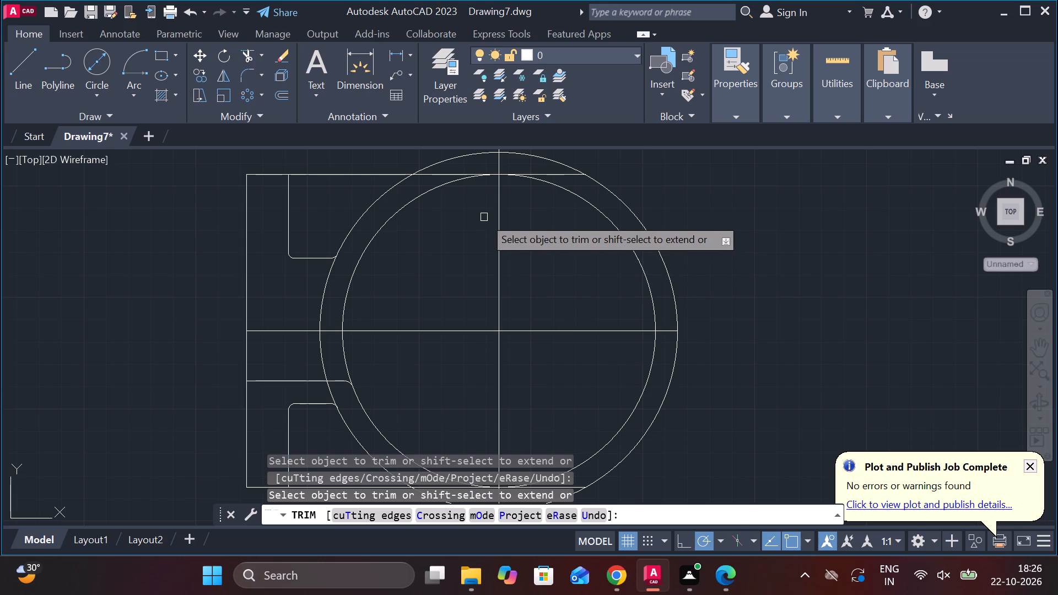
# Trim the flange's top horizontal line beyond the flange's inner vertical edge, including its segments across the circles.
pyautogui.click(347, 174)
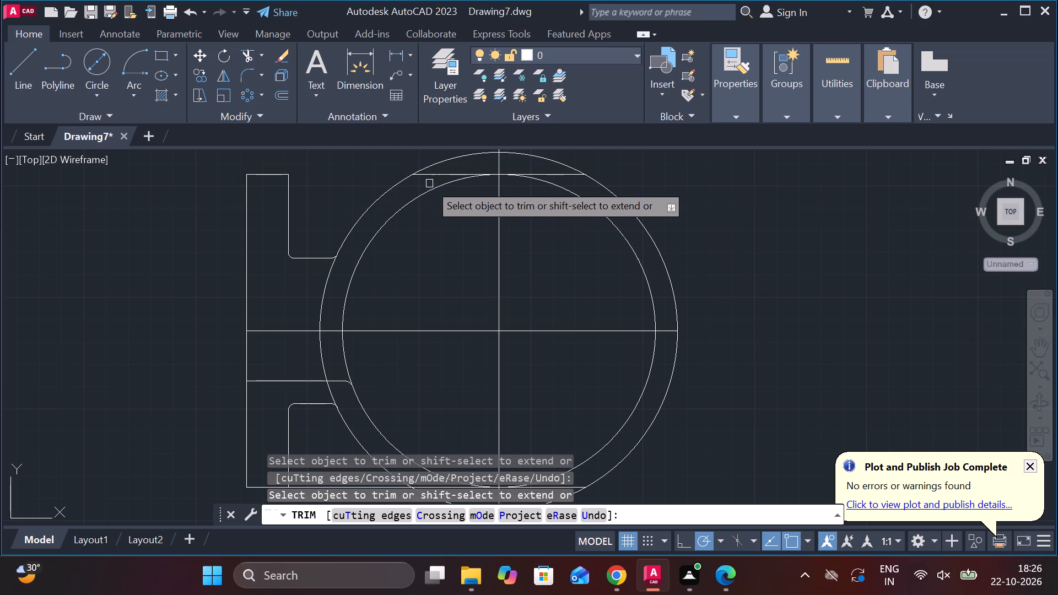
pyautogui.click(445, 175)
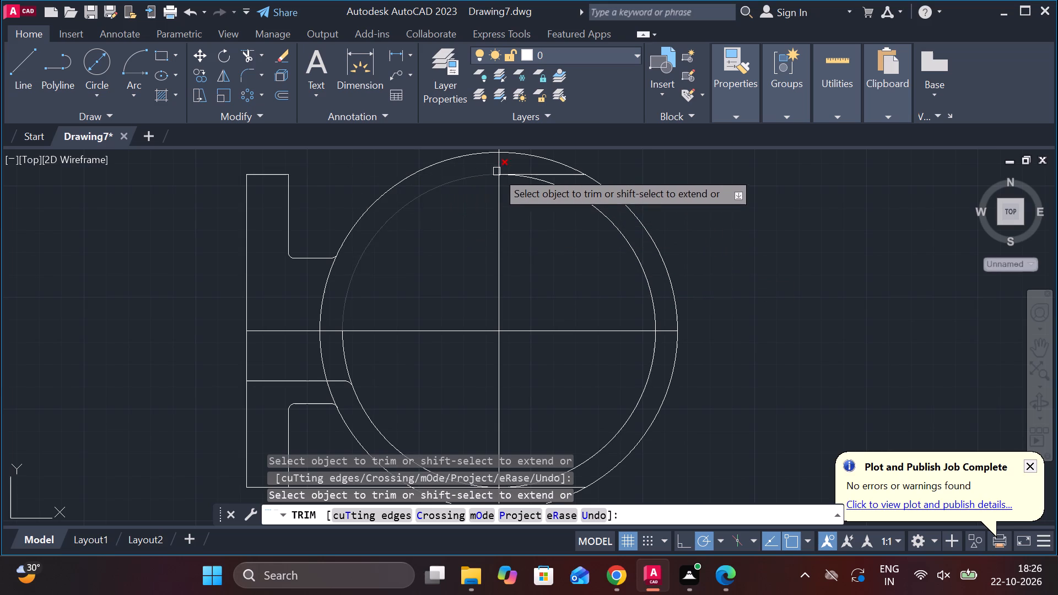
pyautogui.click(546, 177)
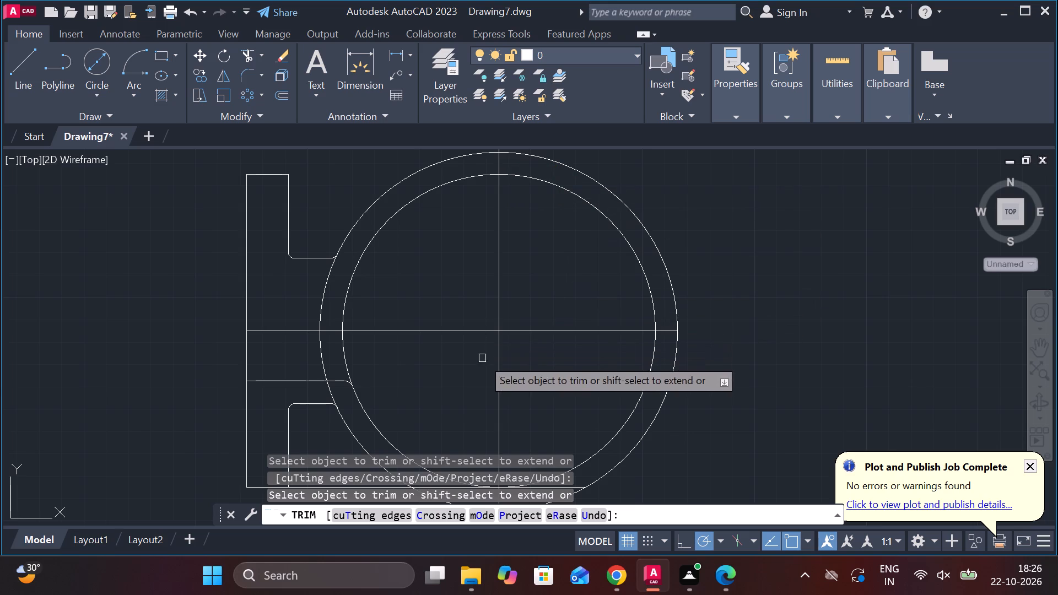
# Trim the 160 and 140 circles on the flange side between the horizontal centre line and the lower fillets.
pyautogui.click(320, 357)
pyautogui.click(343, 358)
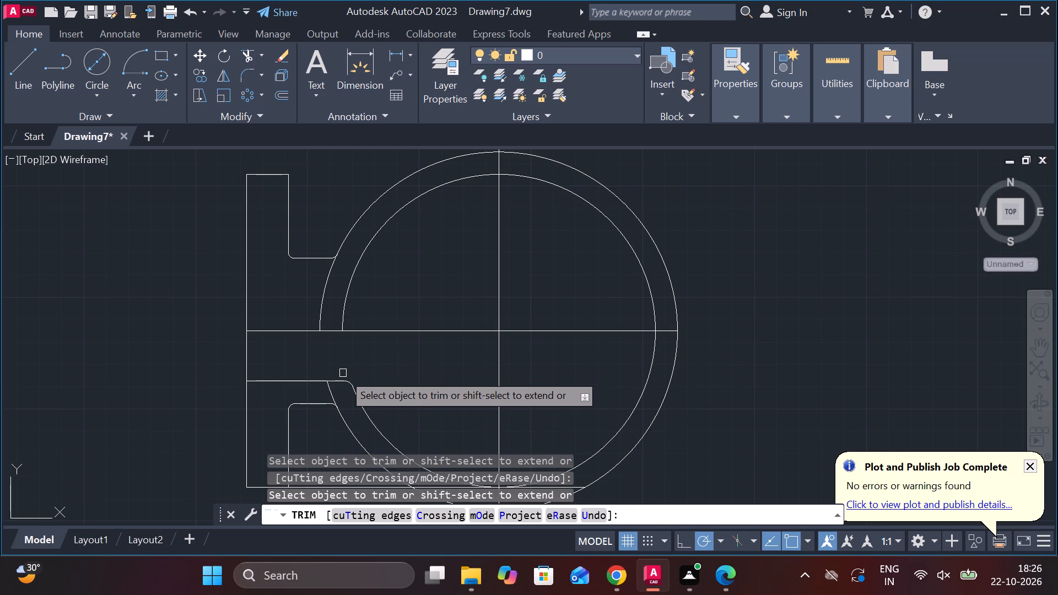
pyautogui.click(333, 393)
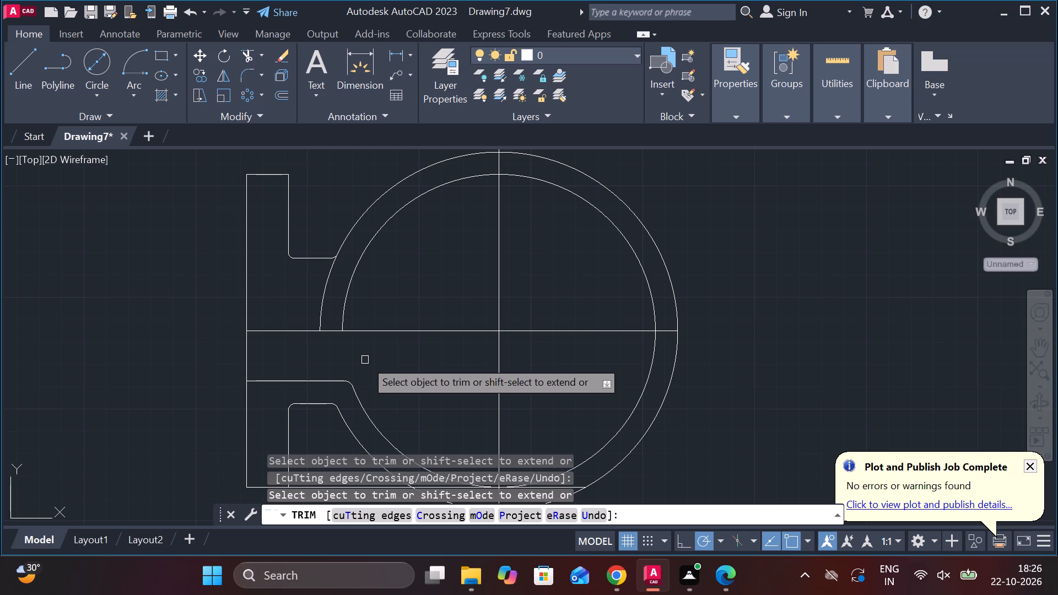
# Trim both upper quadrants of the 140 circle above the horizontal centre line.
pyautogui.click(350, 283)
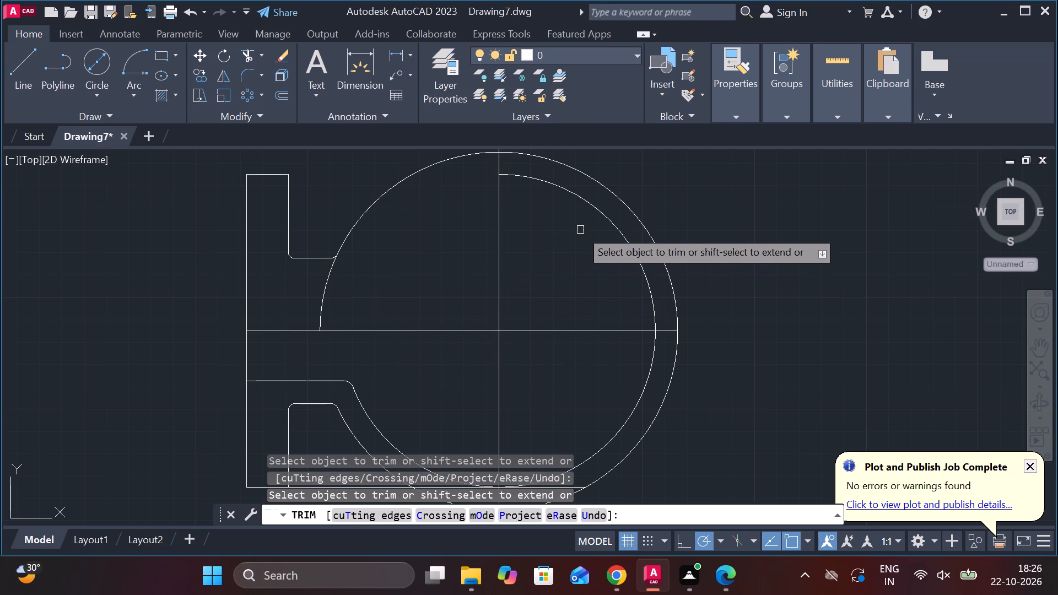
pyautogui.click(614, 226)
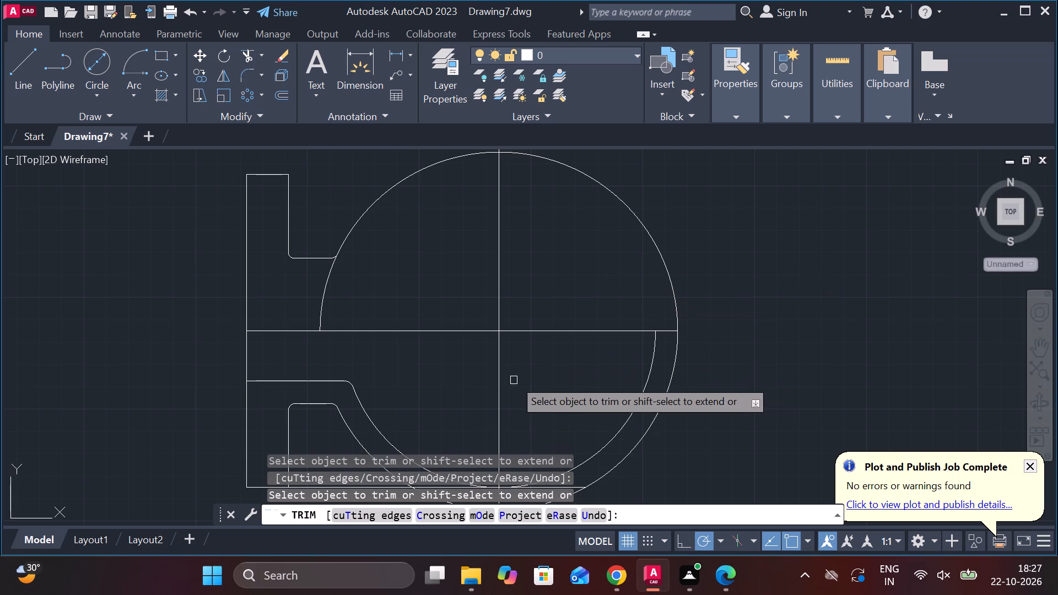
# Draw a 16-diameter circle on the horizontal centre line, just inside the 160 circle on the flange side.
pyautogui.scroll(-2, 514, 376)
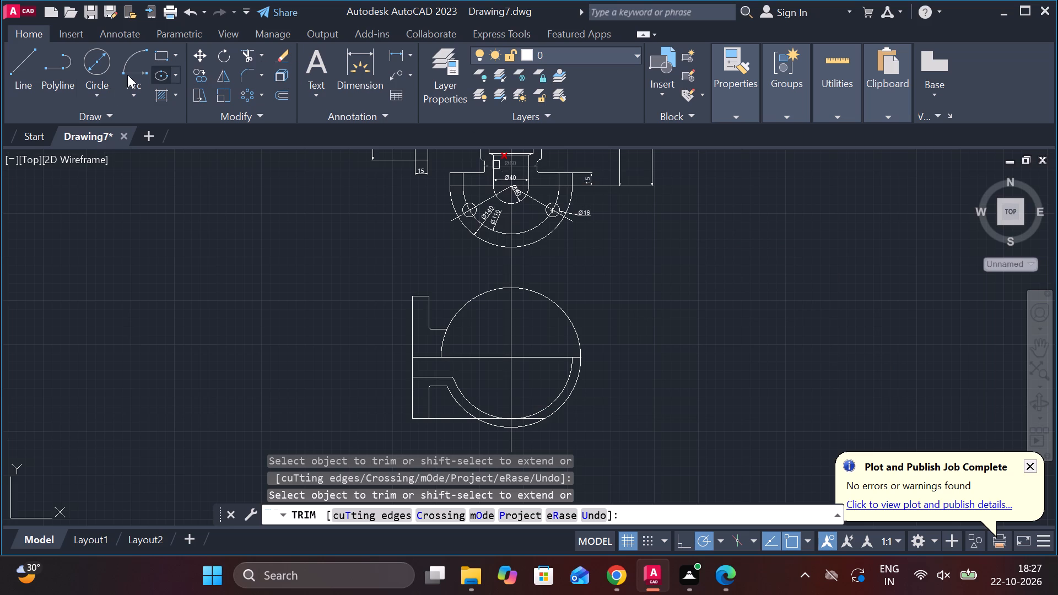
pyautogui.click(99, 70)
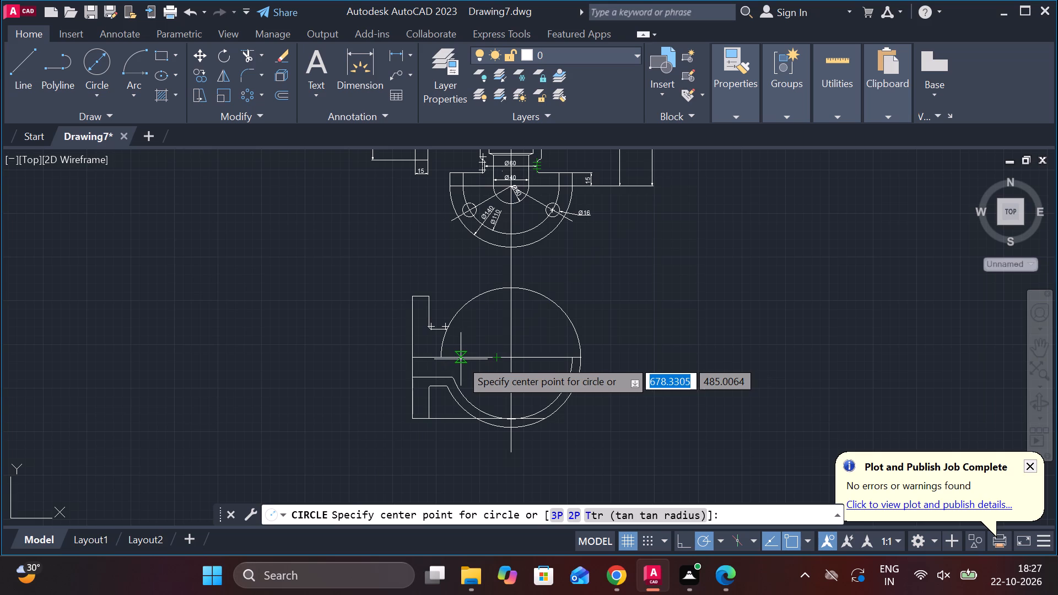
pyautogui.scroll(3, 452, 358)
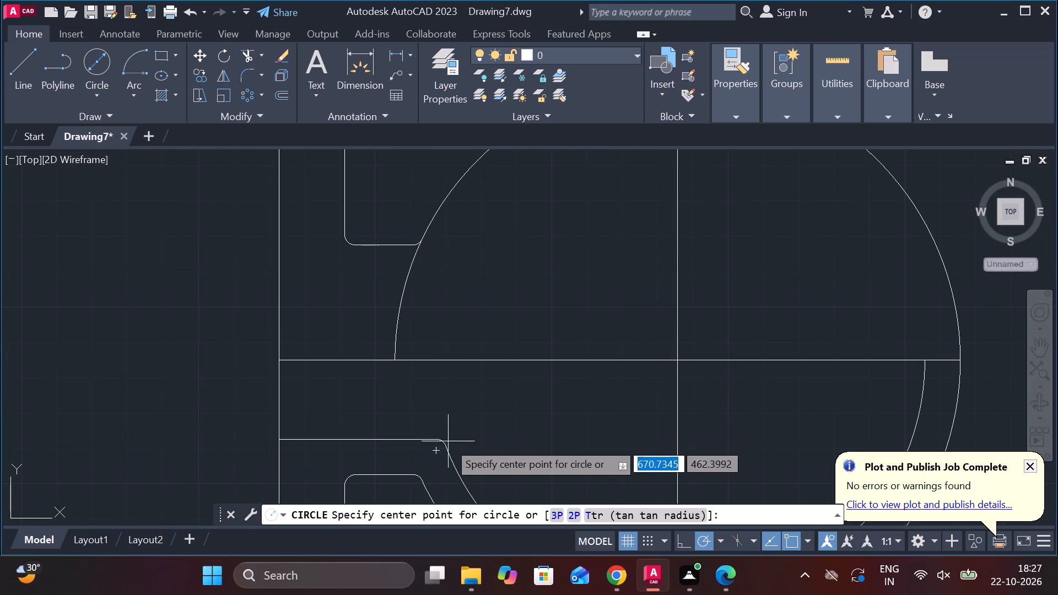
pyautogui.click(447, 359)
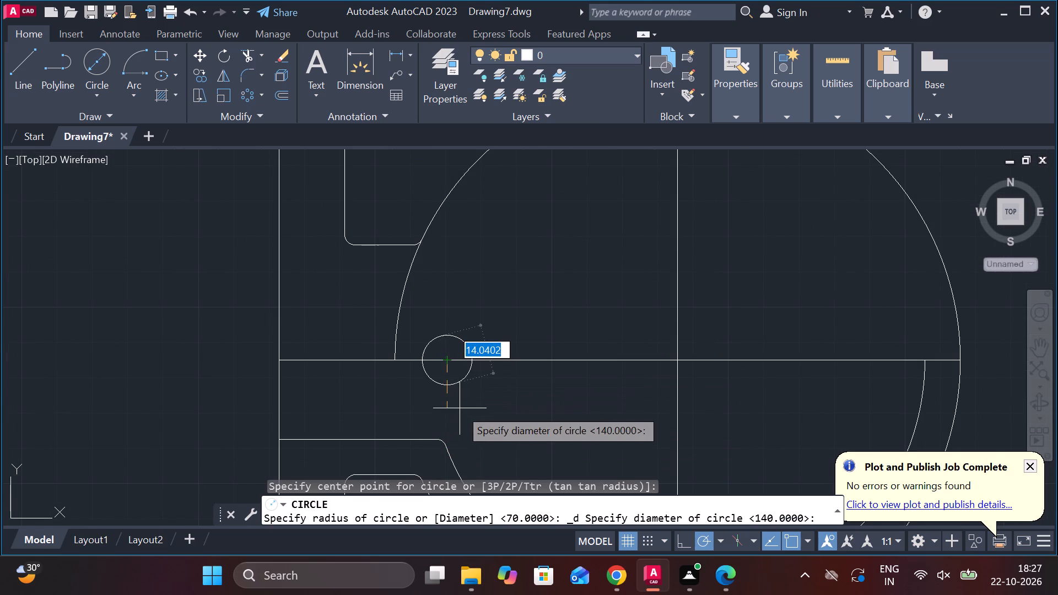
pyautogui.press('1')
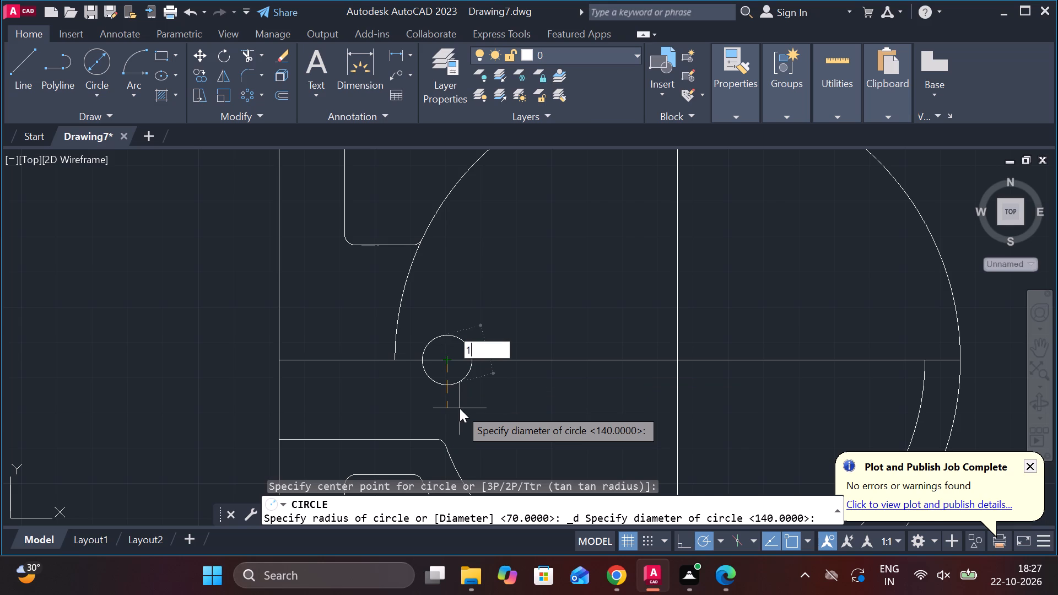
pyautogui.press('6')
pyautogui.press('Return')
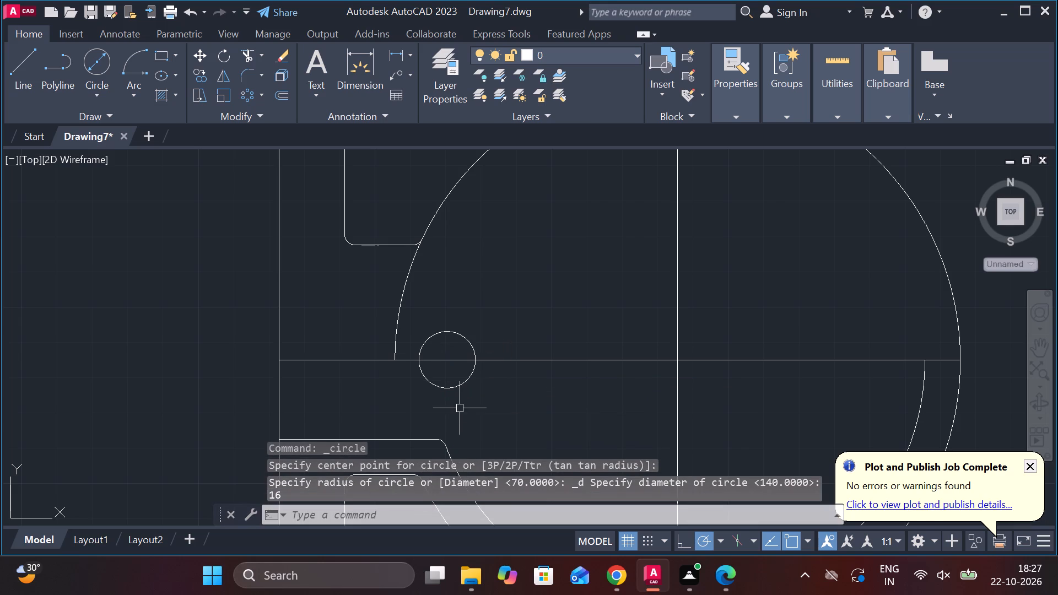
# Draw a 16-diameter circle where the 140 arc meets the horizontal centre line, opposite the flange.
pyautogui.click(82, 52)
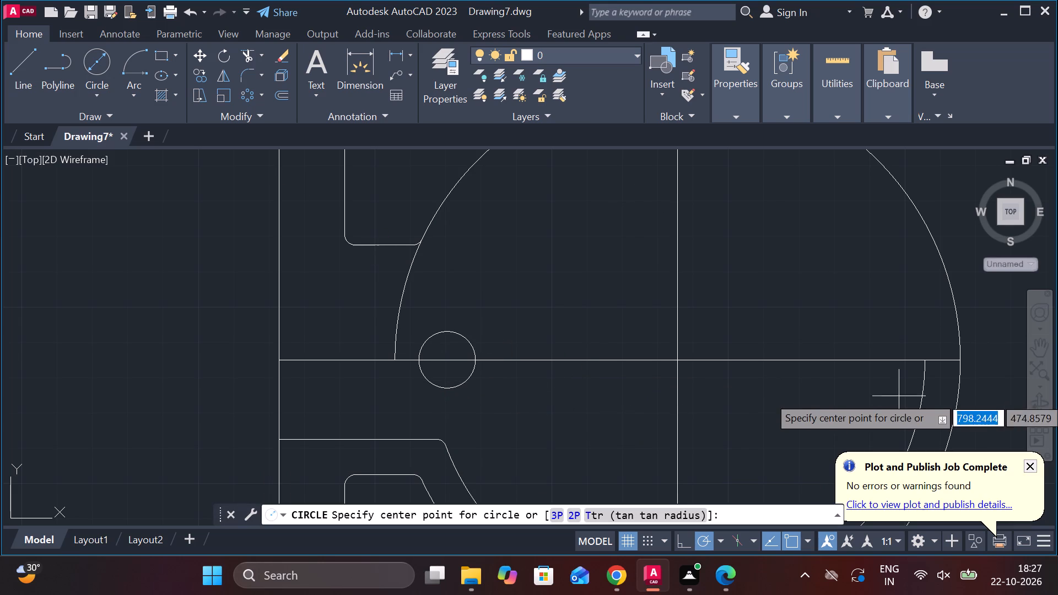
pyautogui.click(922, 359)
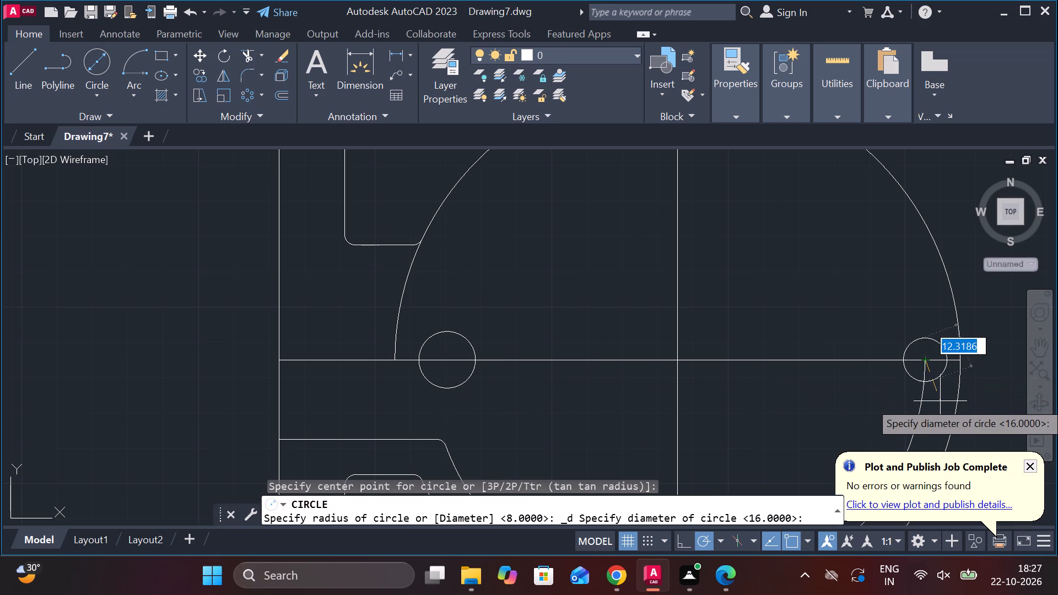
pyautogui.press('1')
pyautogui.press('6')
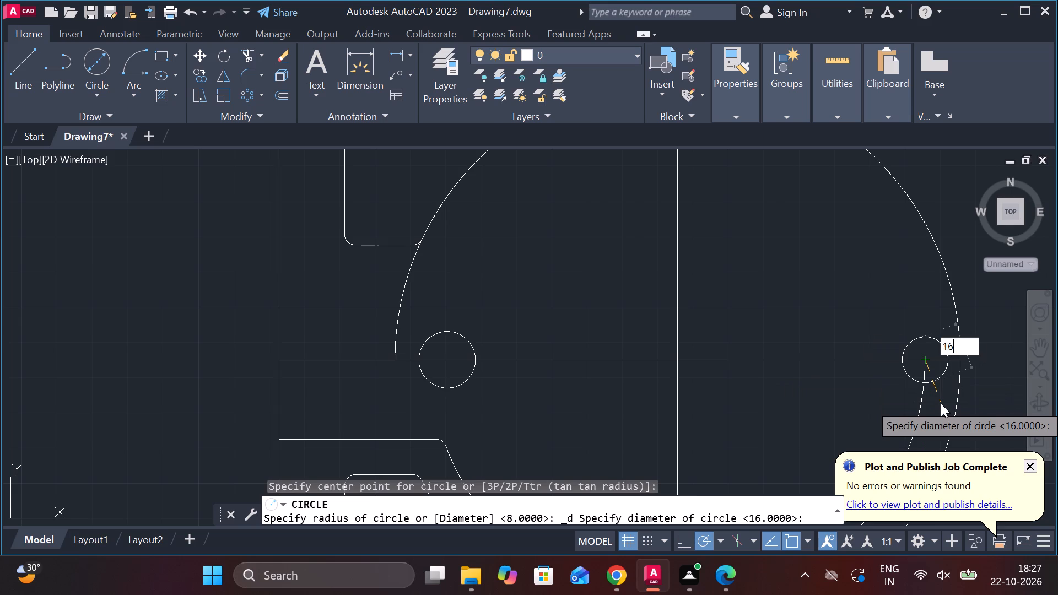
pyautogui.press('Return')
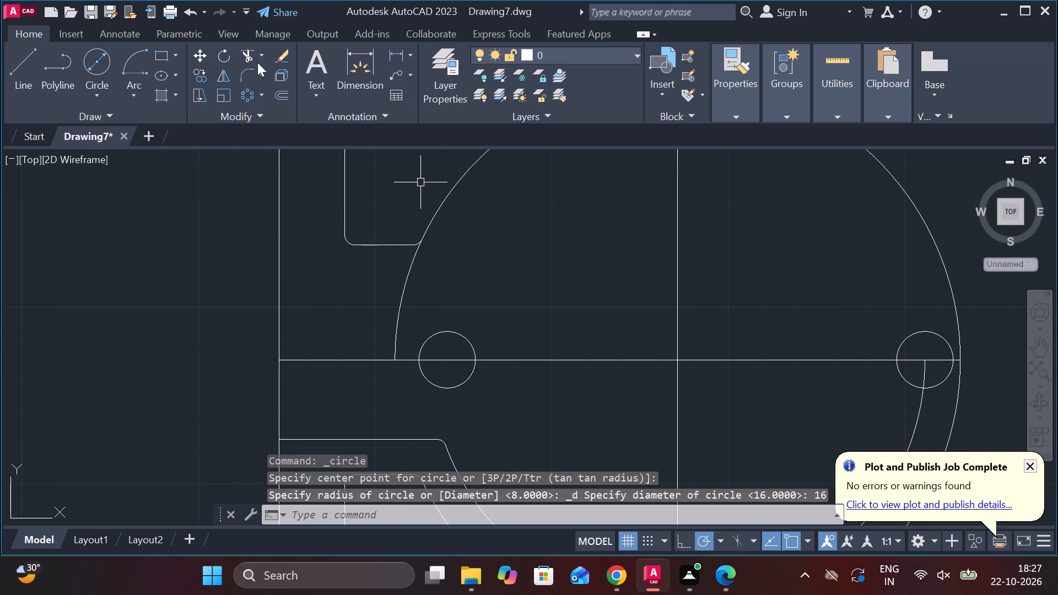
# Trim the lower halves of both 16-diameter circles below the horizontal centre line.
pyautogui.click(254, 58)
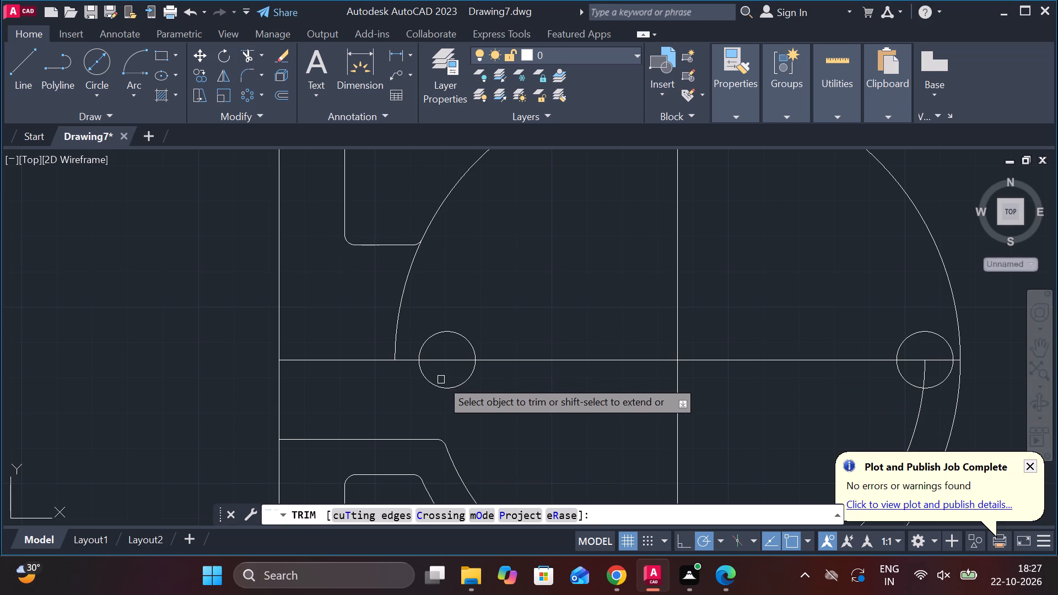
pyautogui.click(445, 385)
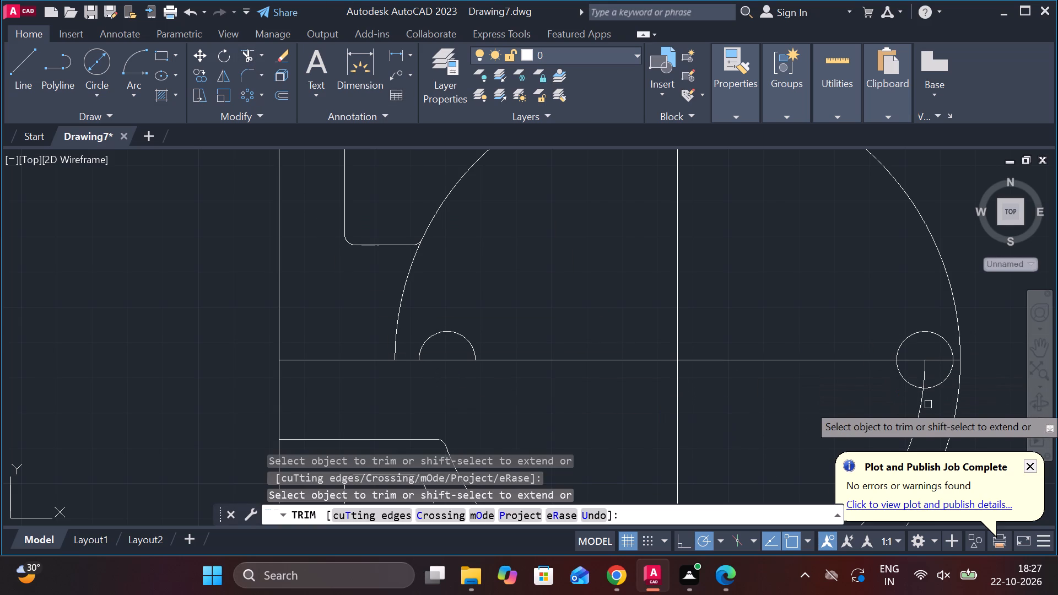
pyautogui.click(908, 383)
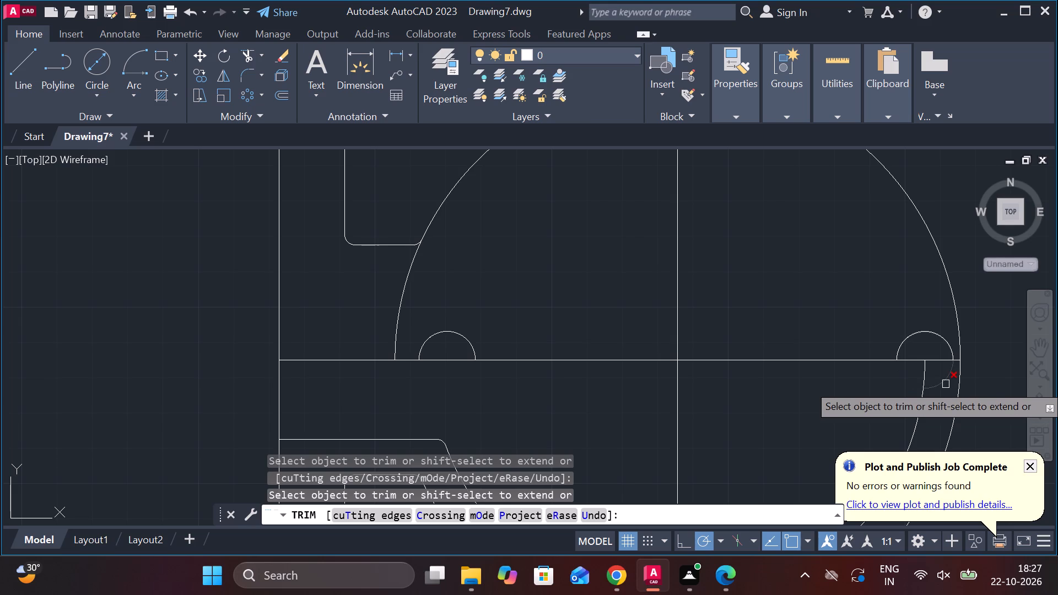
pyautogui.click(946, 384)
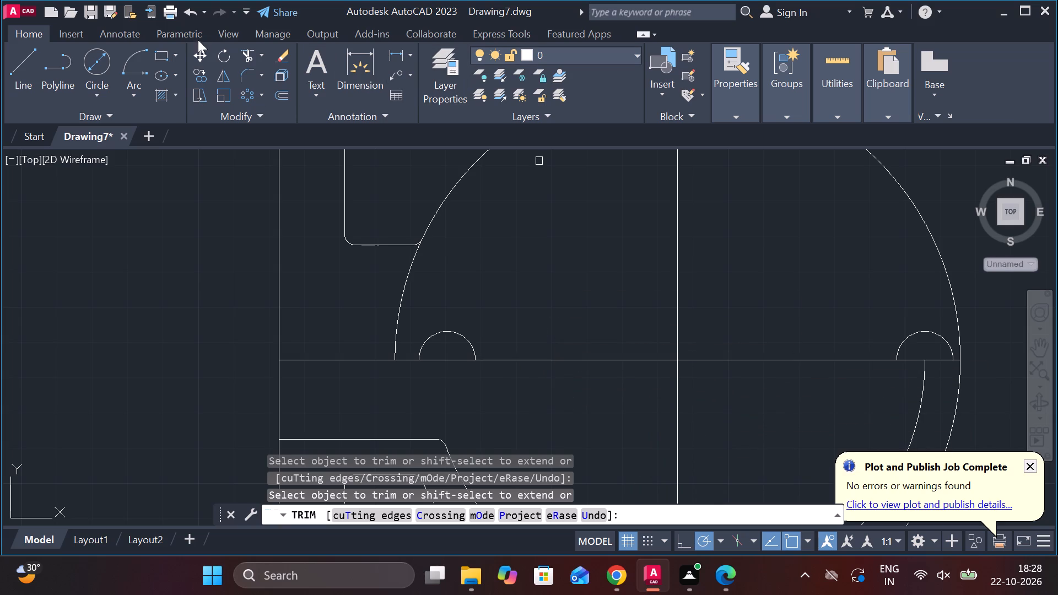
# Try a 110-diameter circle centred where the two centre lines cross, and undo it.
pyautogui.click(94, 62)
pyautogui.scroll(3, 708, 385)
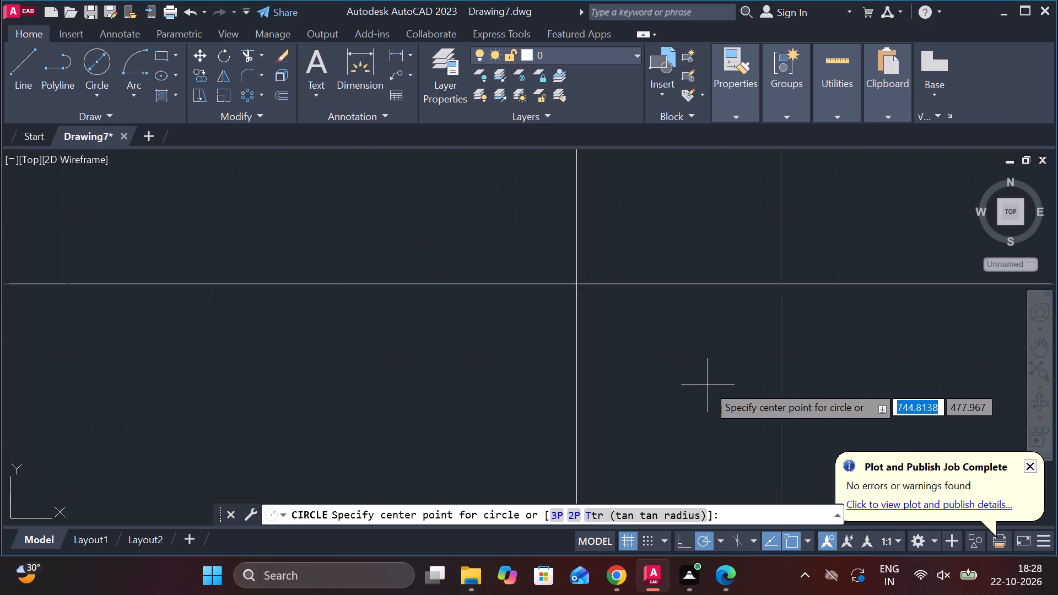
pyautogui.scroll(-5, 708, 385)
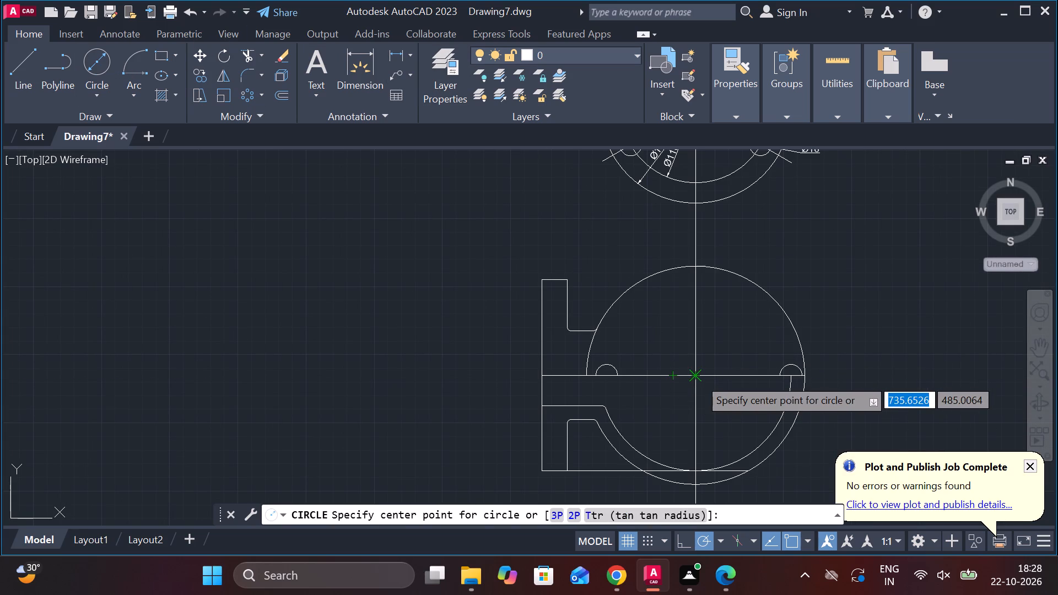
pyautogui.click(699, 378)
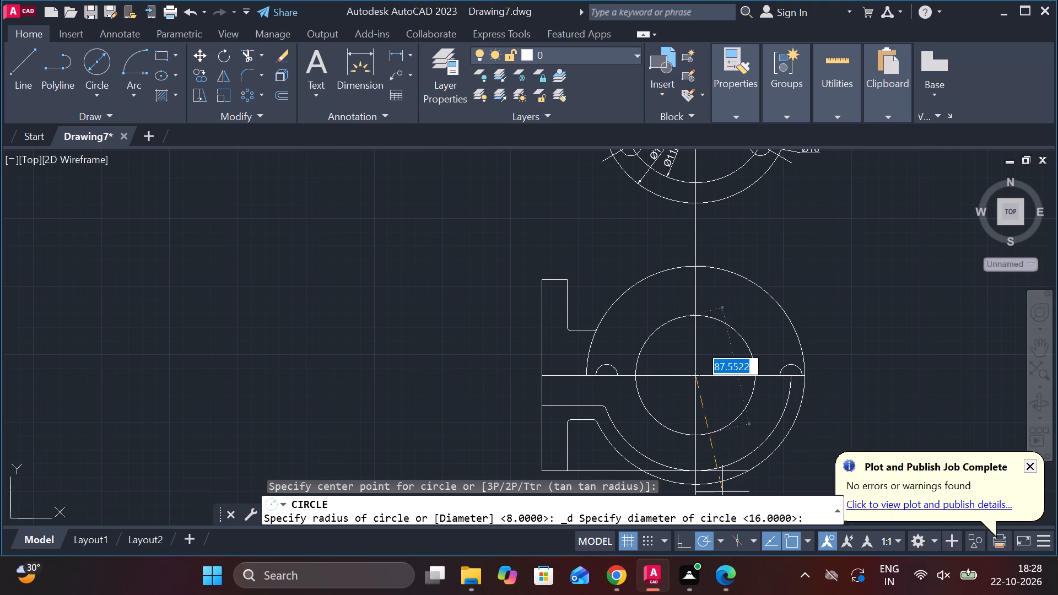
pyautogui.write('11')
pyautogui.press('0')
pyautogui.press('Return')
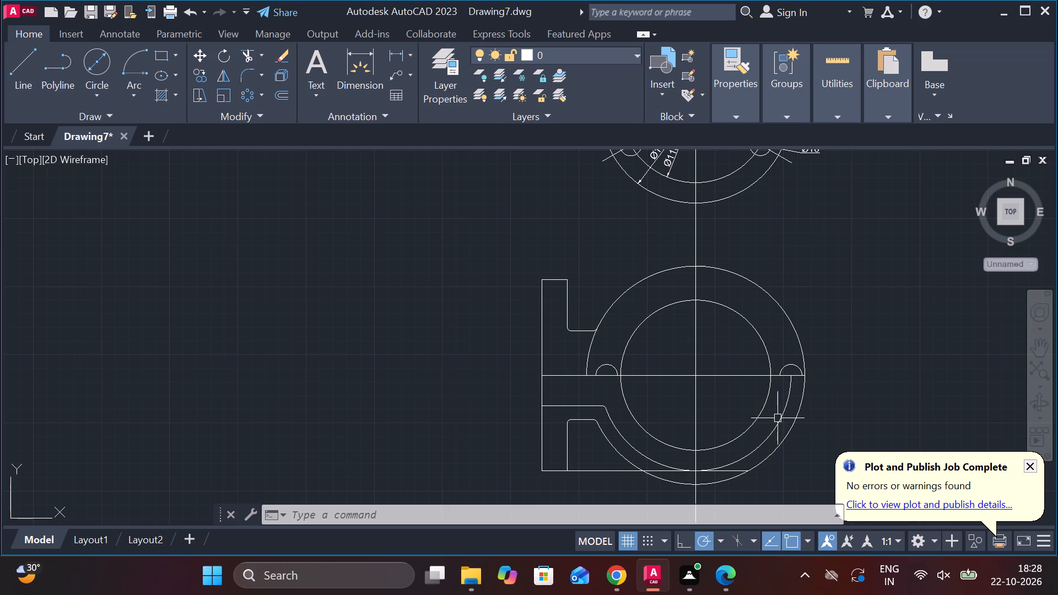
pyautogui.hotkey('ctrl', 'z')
# Draw a 130-diameter circle centred at the intersection of the vertical and horizontal centre lines.
pyautogui.scroll(-2, 742, 384)
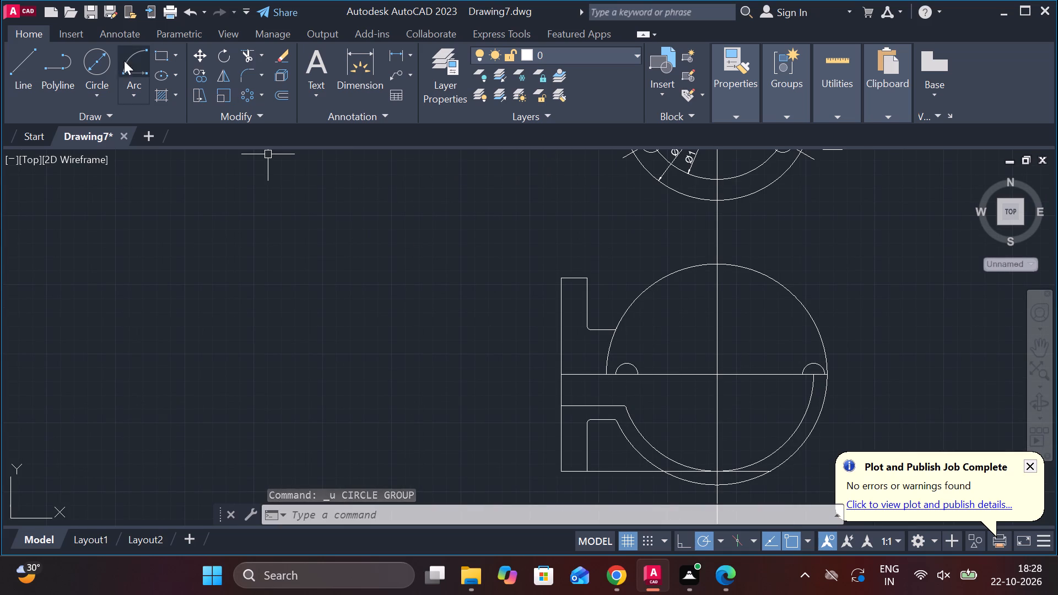
pyautogui.click(103, 62)
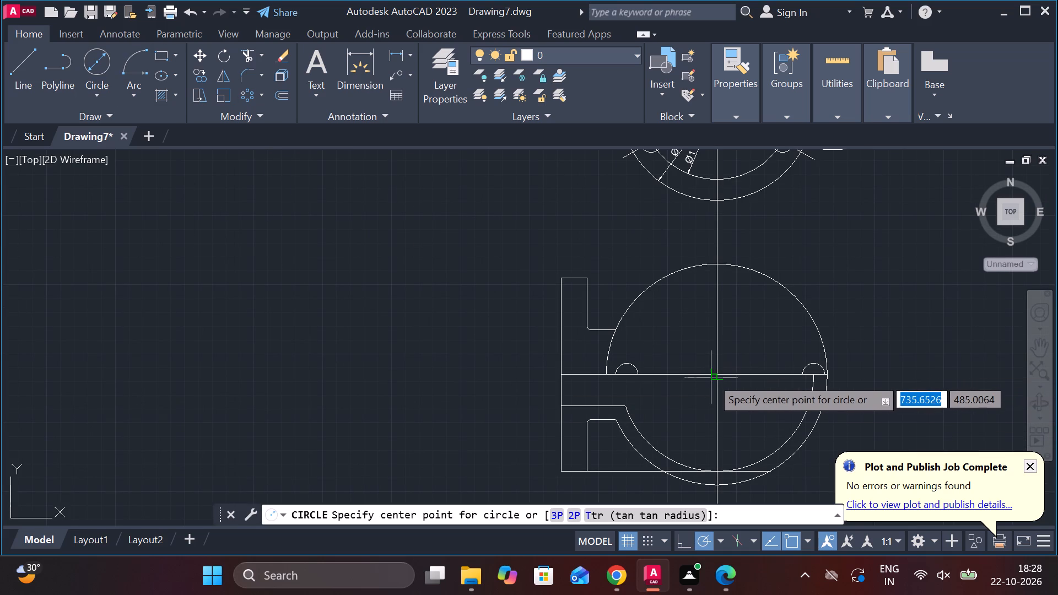
pyautogui.click(714, 375)
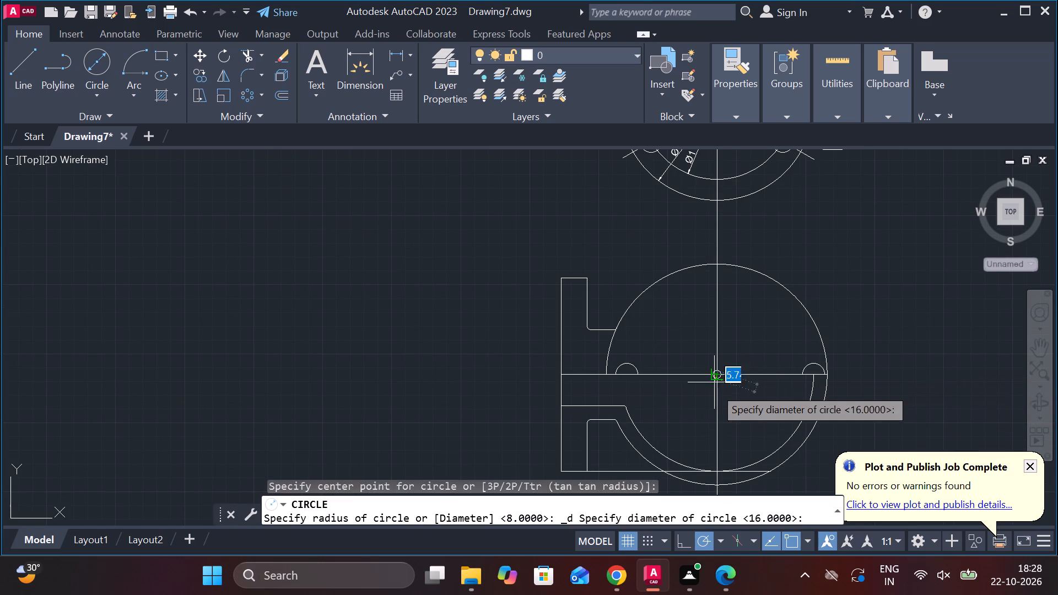
pyautogui.write('13')
pyautogui.press('0')
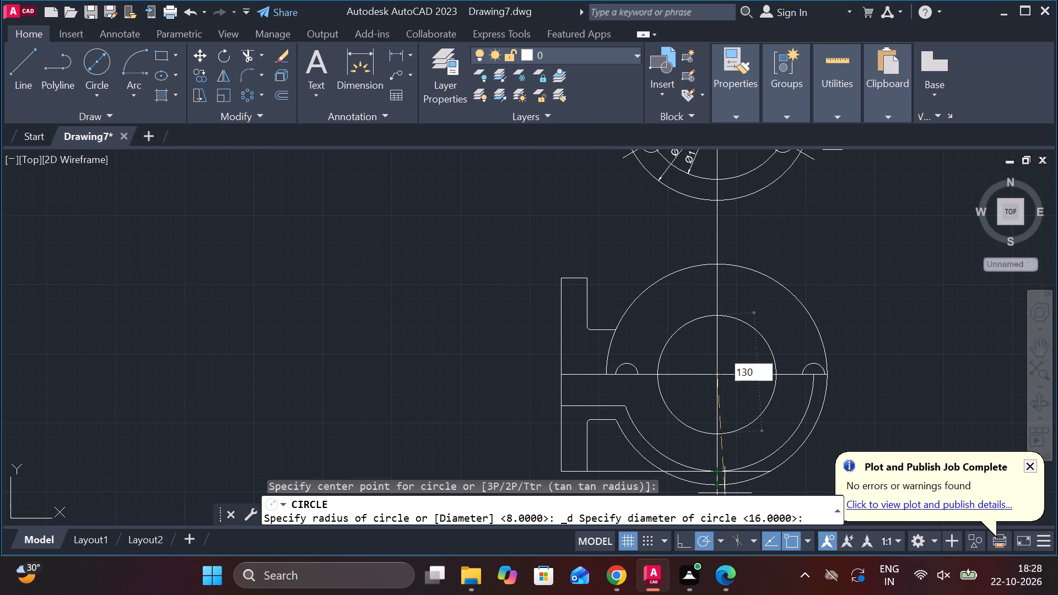
pyautogui.press('Return')
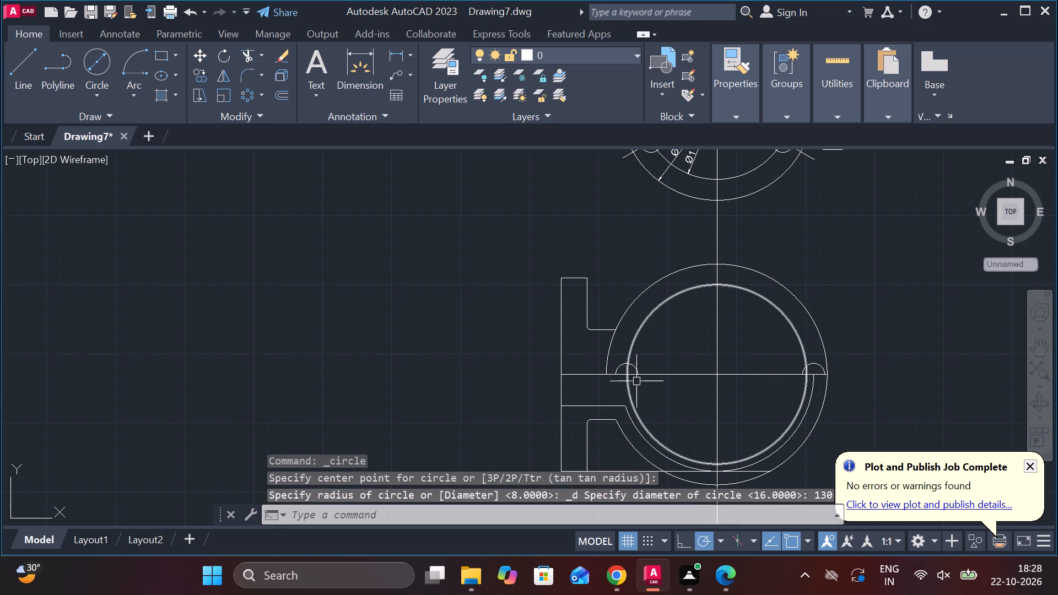
# Delete the two 16-diameter half circles on the horizontal centre line.
pyautogui.click(639, 370)
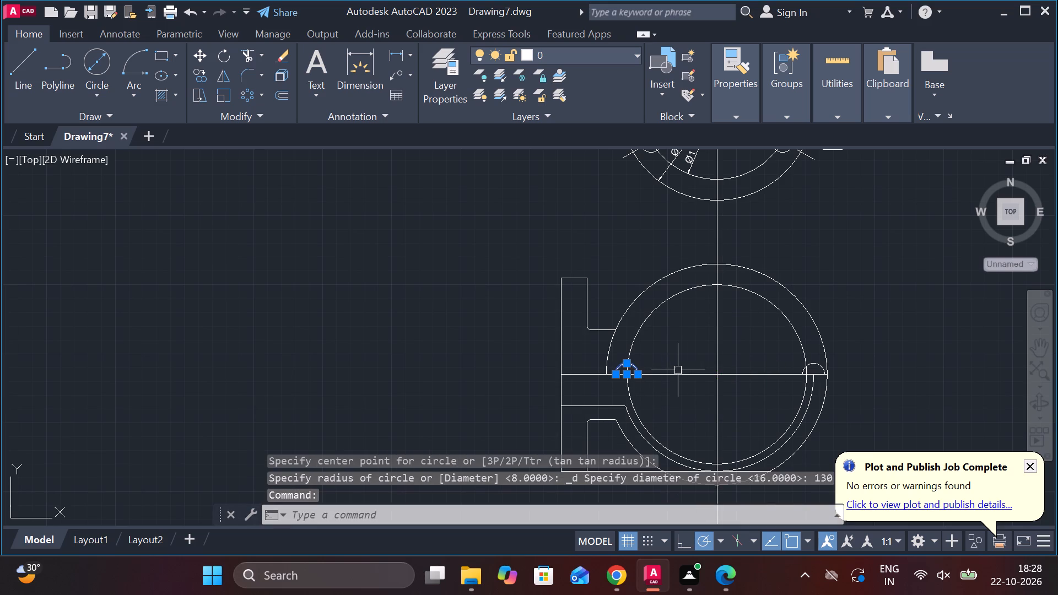
pyautogui.press('Escape')
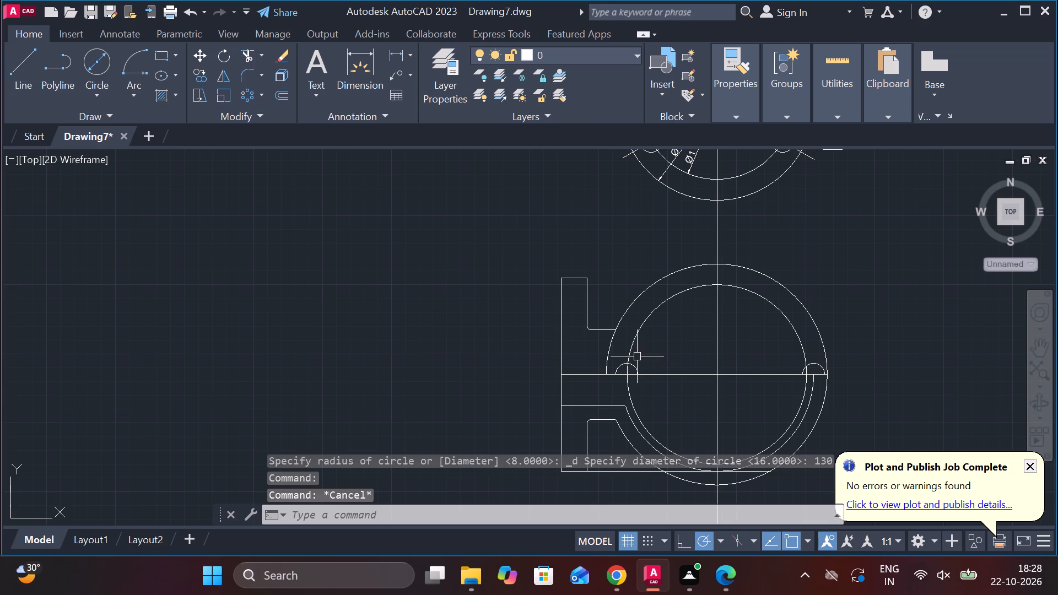
pyautogui.click(637, 371)
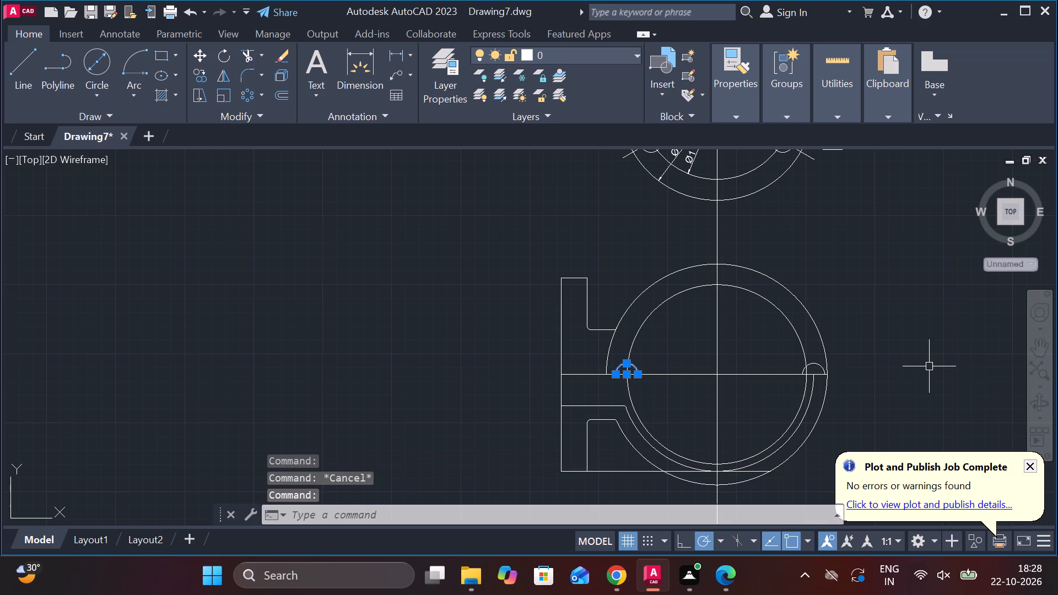
pyautogui.press('Delete')
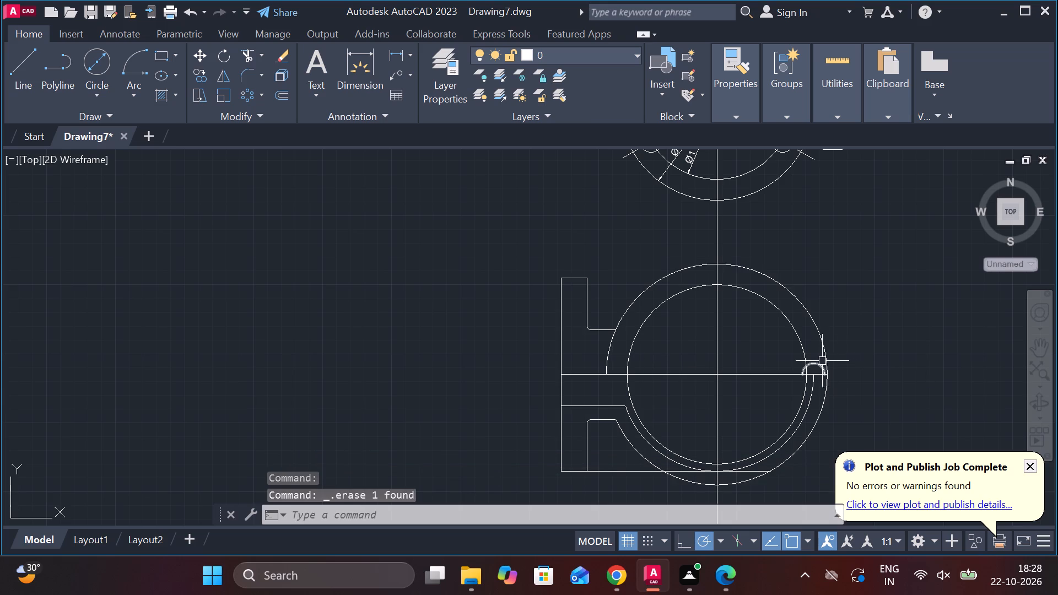
pyautogui.click(818, 363)
pyautogui.press('Delete')
# Draw a 16-diameter circle where the 130 circle meets the horizontal centre line on the flange side.
pyautogui.click(90, 59)
pyautogui.scroll(2, 636, 386)
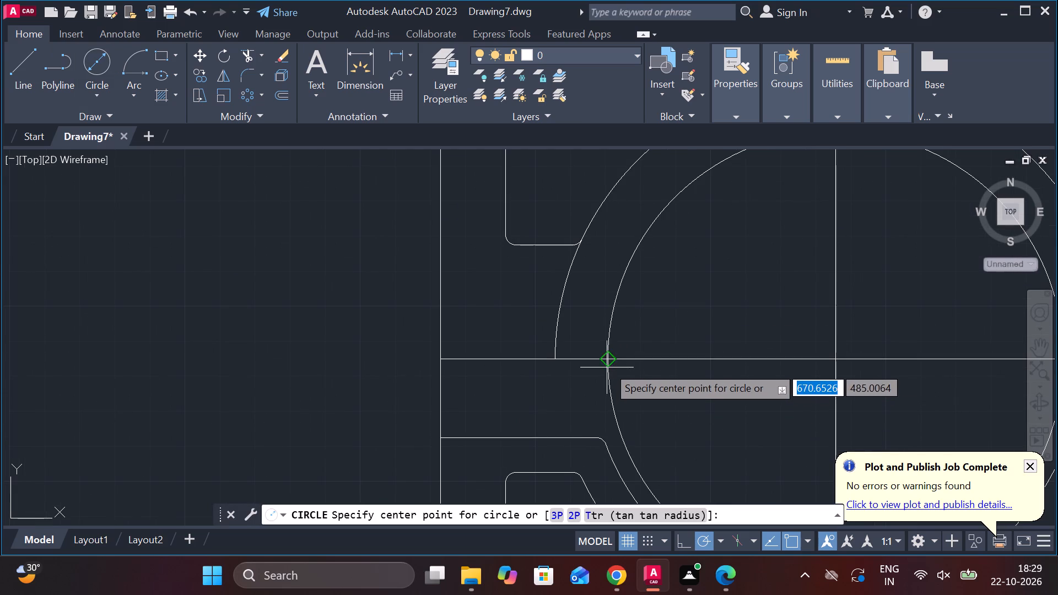
pyautogui.click(608, 359)
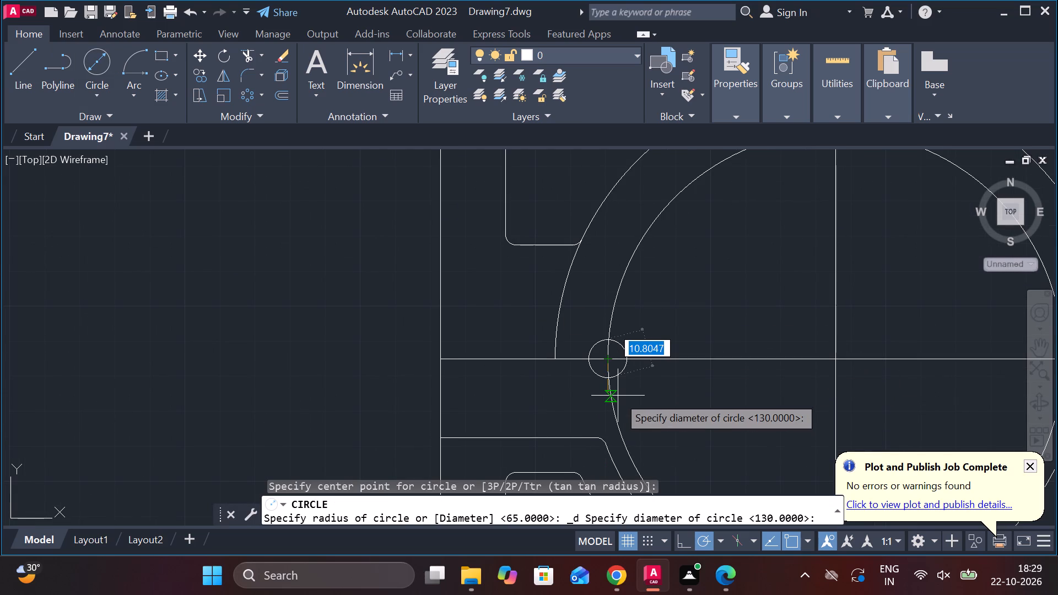
pyautogui.press('1')
pyautogui.press('6')
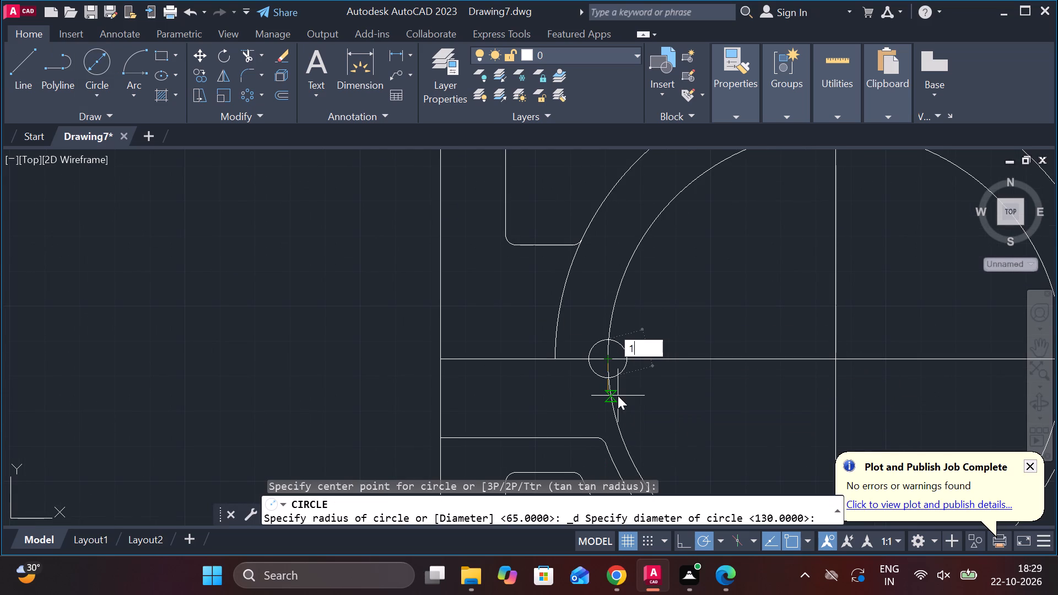
pyautogui.press('Return')
pyautogui.scroll(-2, 700, 362)
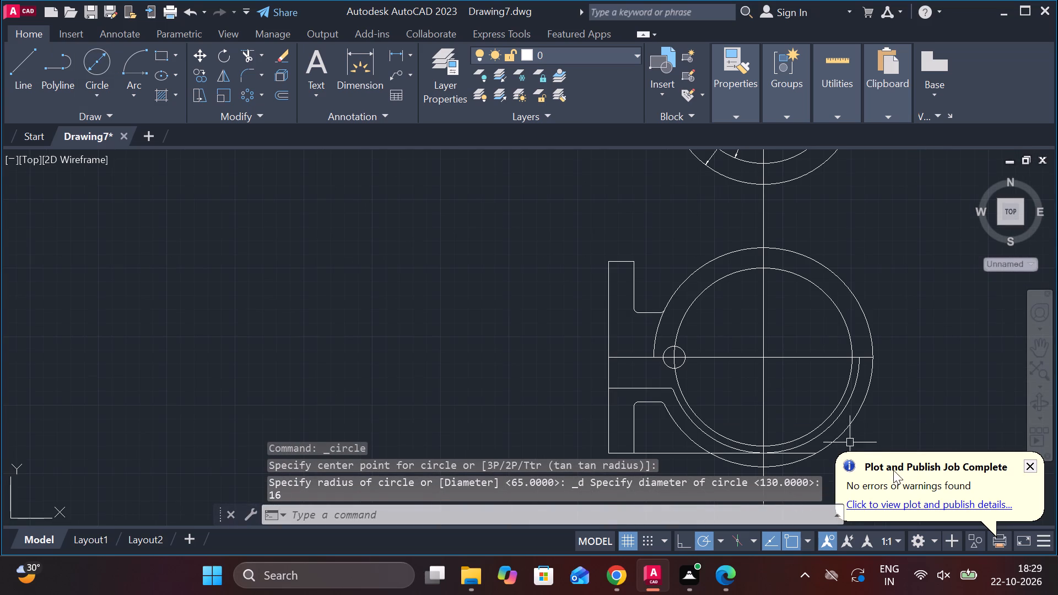
# Draw a 16-diameter circle where the 130 circle meets the horizontal centre line, opposite the flange.
pyautogui.click(90, 62)
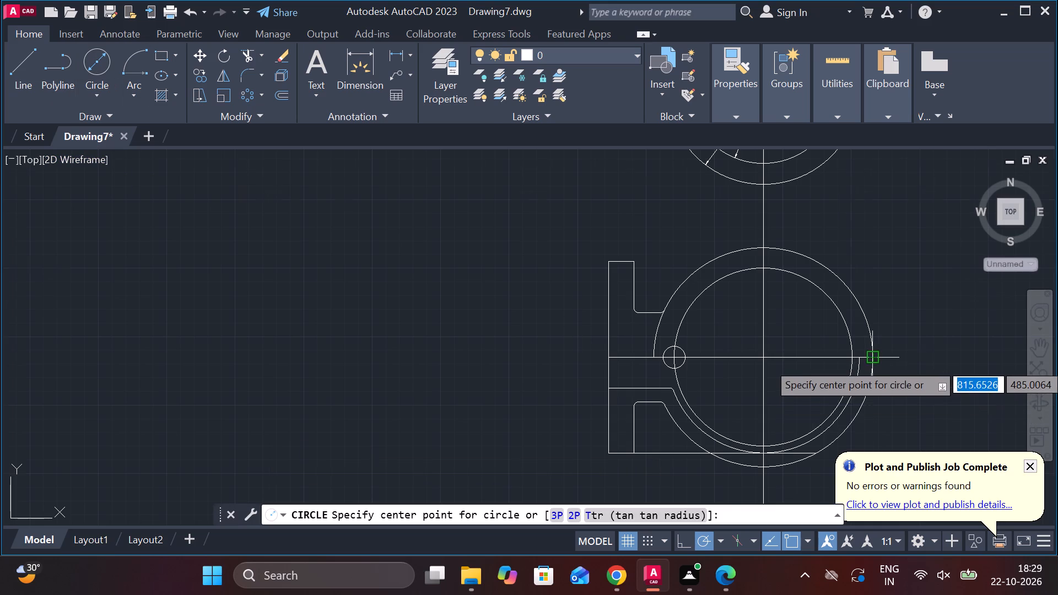
pyautogui.scroll(2, 873, 363)
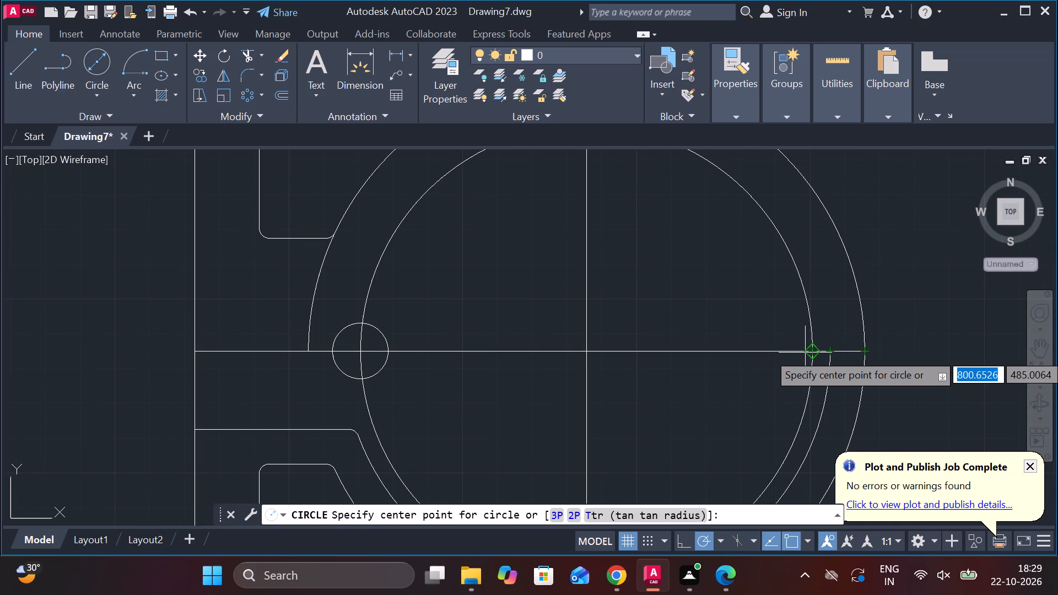
pyautogui.click(814, 351)
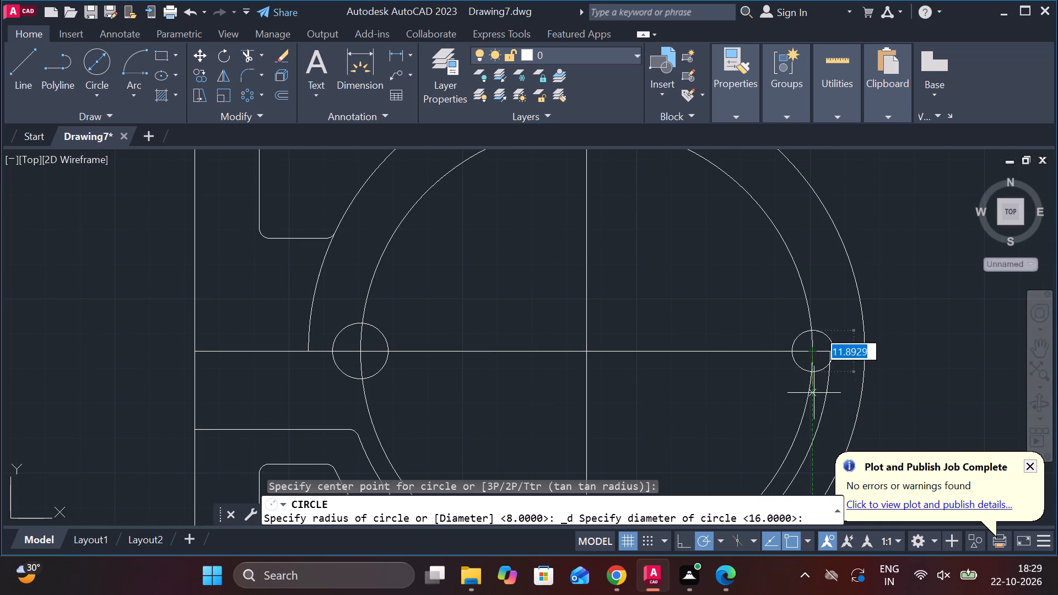
pyautogui.press('1')
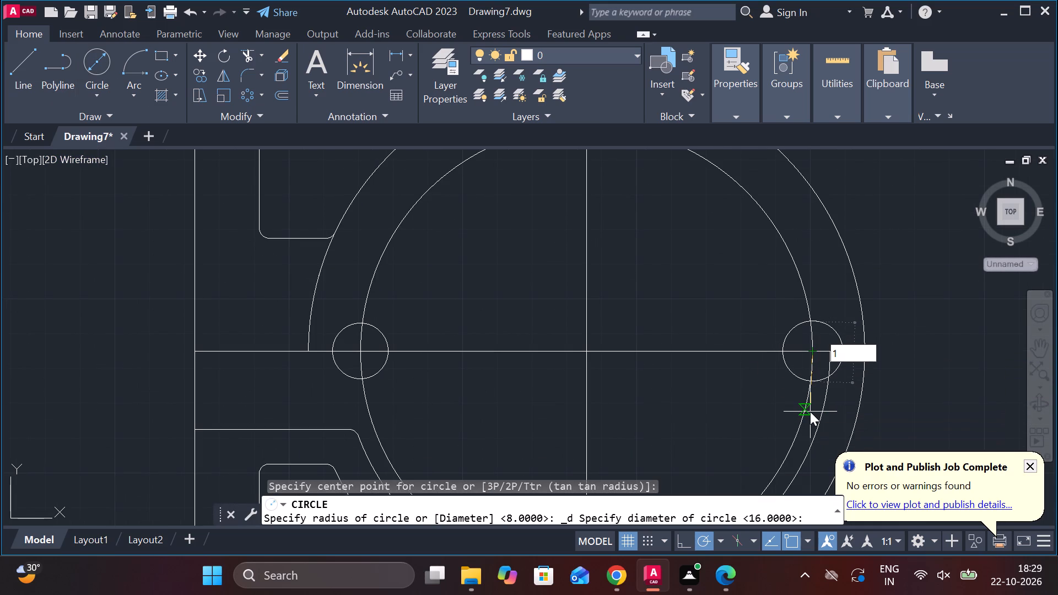
pyautogui.press('6')
pyautogui.press('Return')
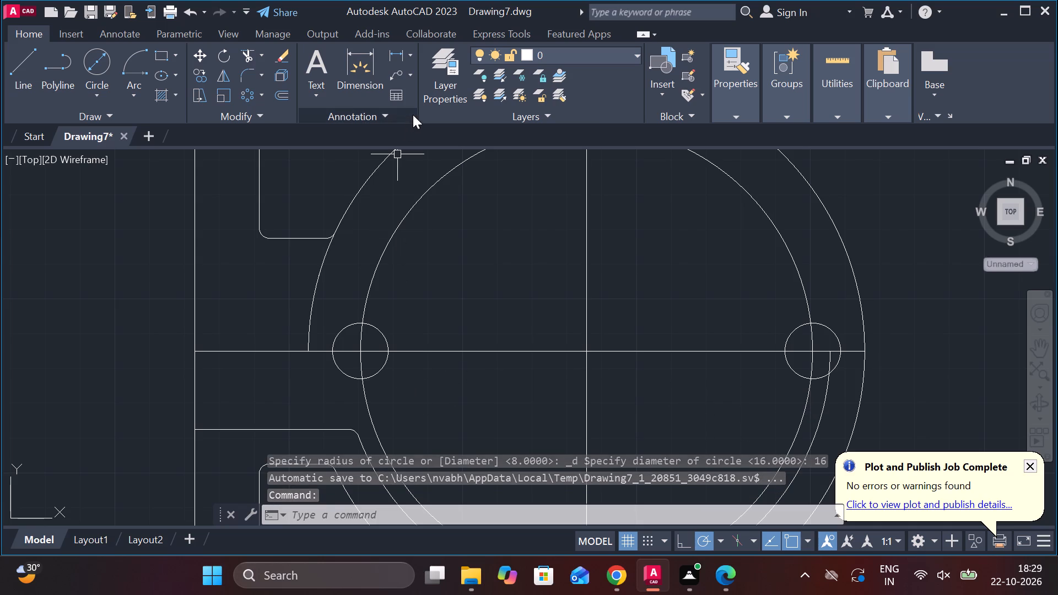
# Trim the lower halves of both 16-diameter circles and of the 130 circle below the horizontal centre line.
pyautogui.click(246, 53)
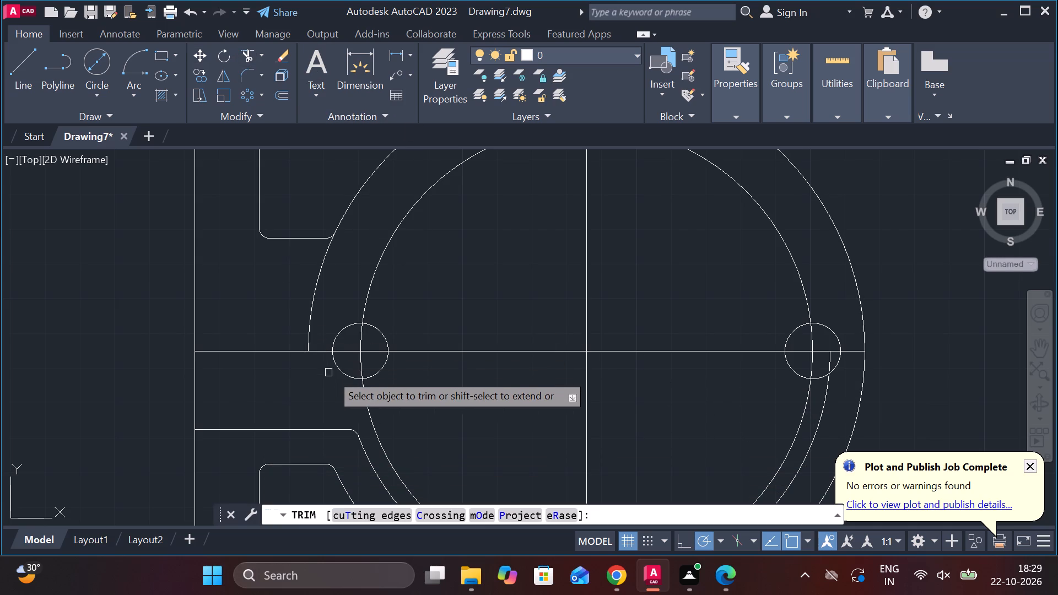
pyautogui.click(342, 369)
pyautogui.click(378, 369)
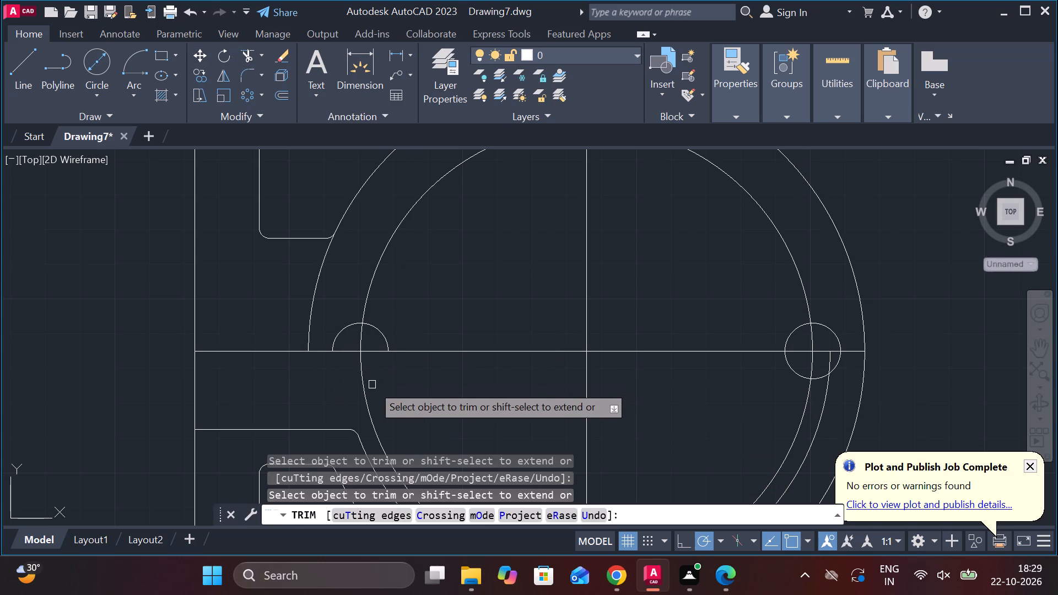
pyautogui.click(365, 389)
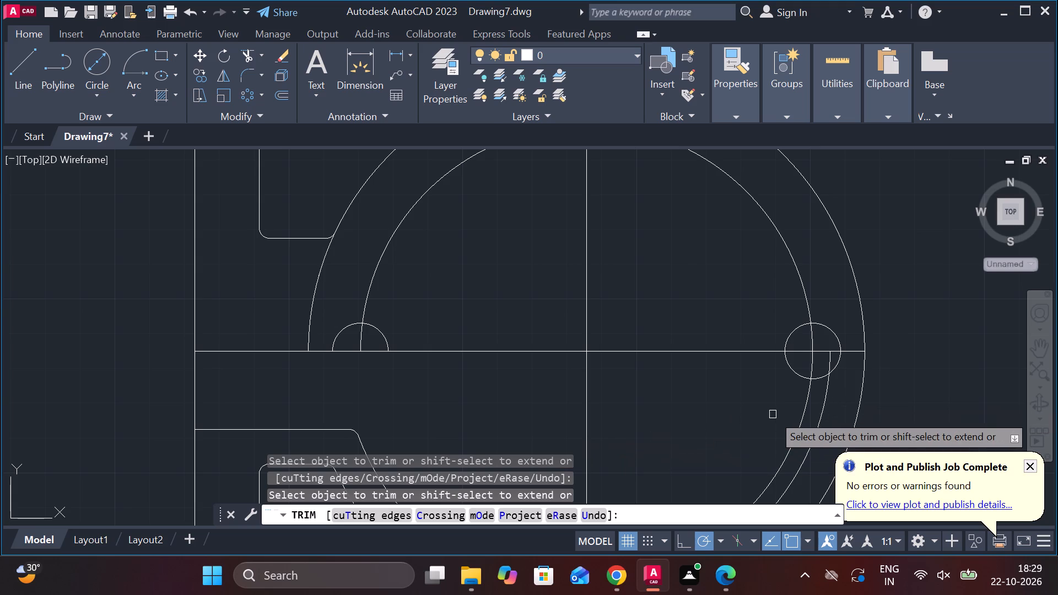
pyautogui.scroll(-2, 773, 414)
pyautogui.click(762, 450)
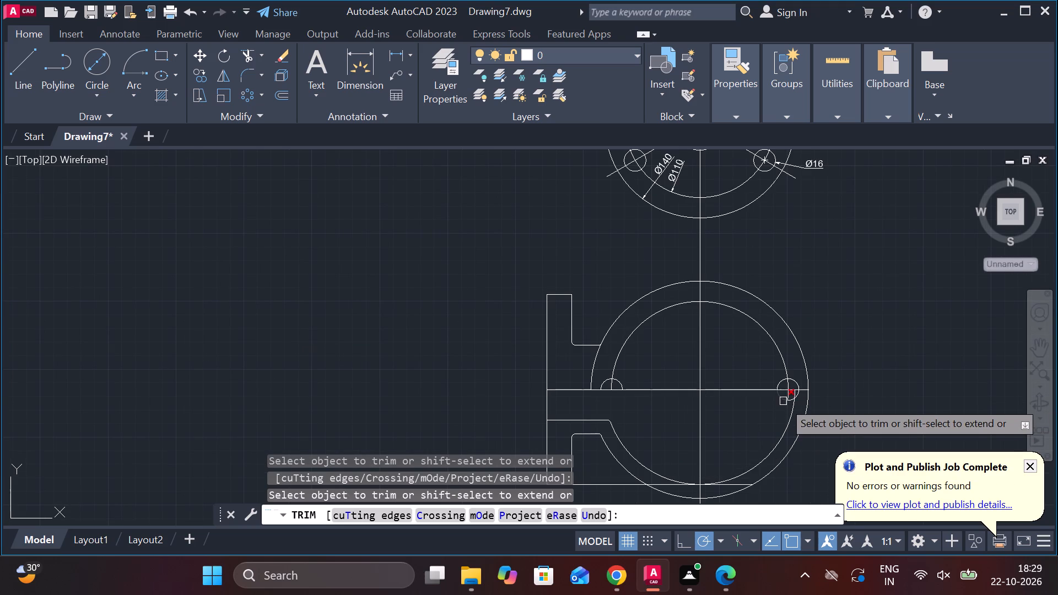
pyautogui.click(783, 401)
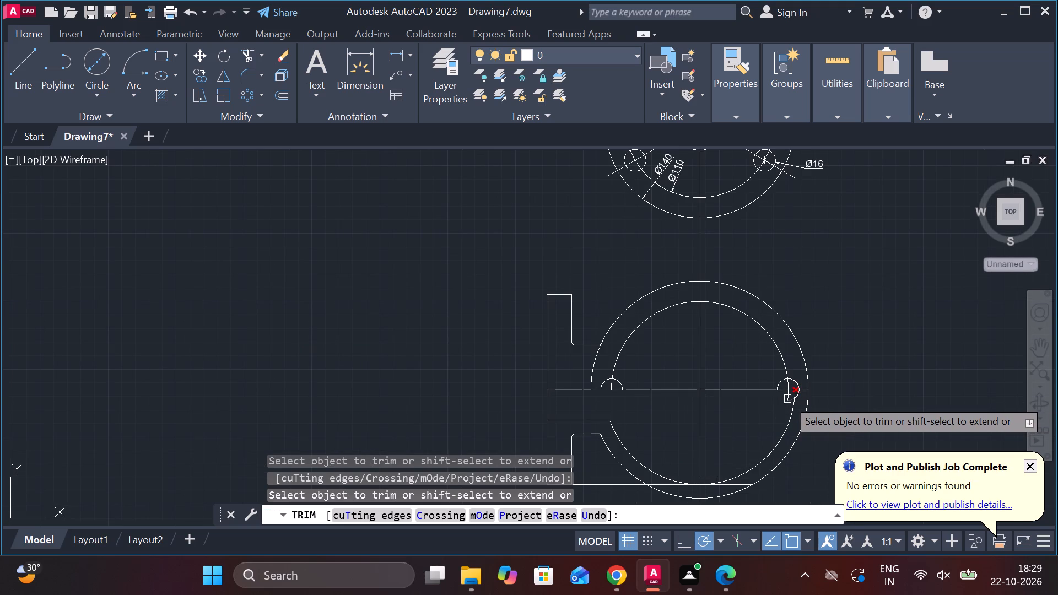
pyautogui.scroll(2, 778, 397)
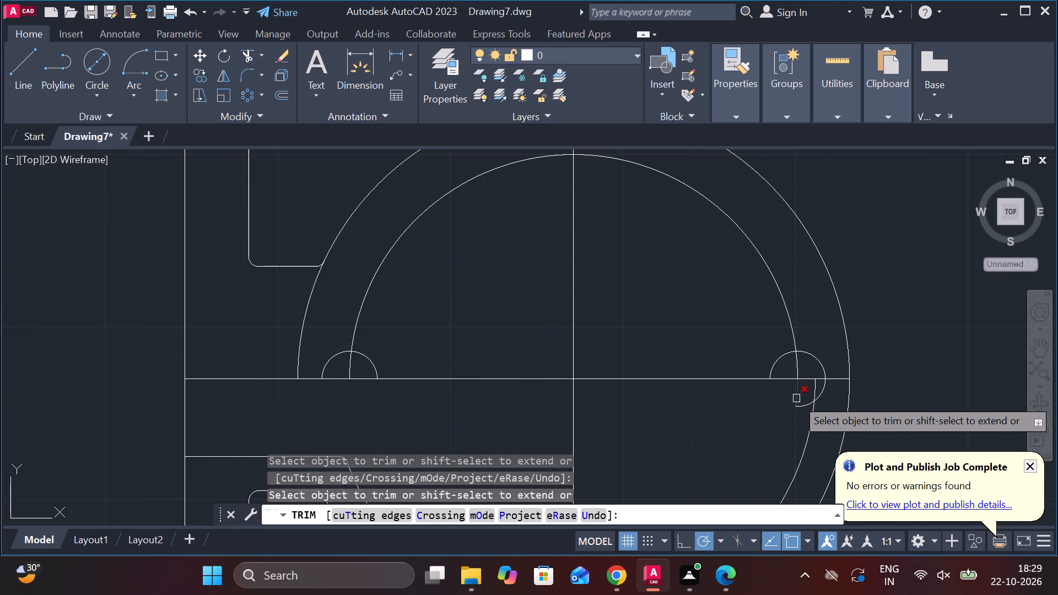
pyautogui.click(796, 398)
pyautogui.click(802, 404)
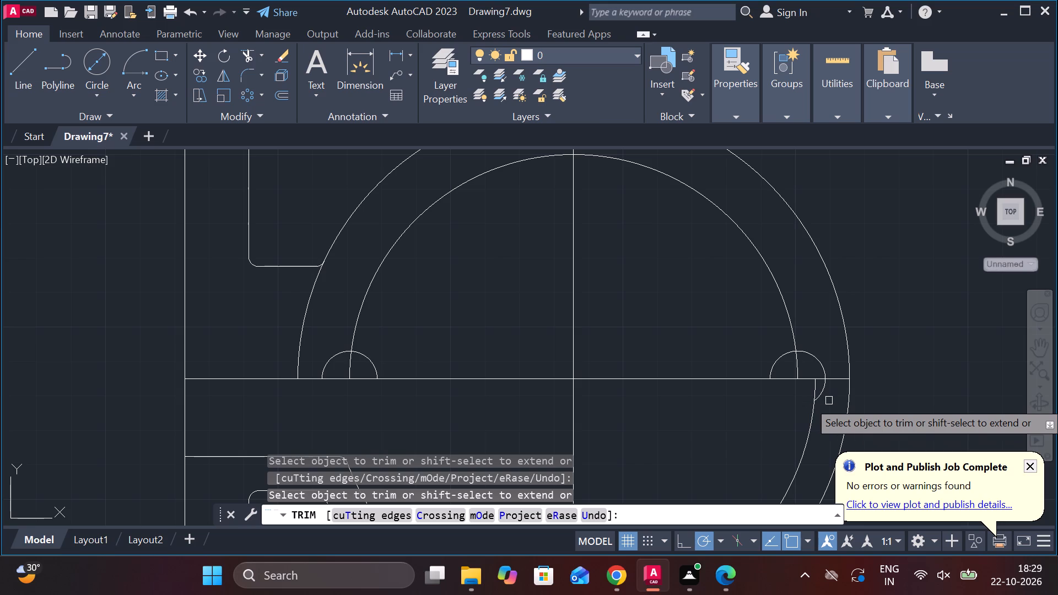
pyautogui.click(823, 395)
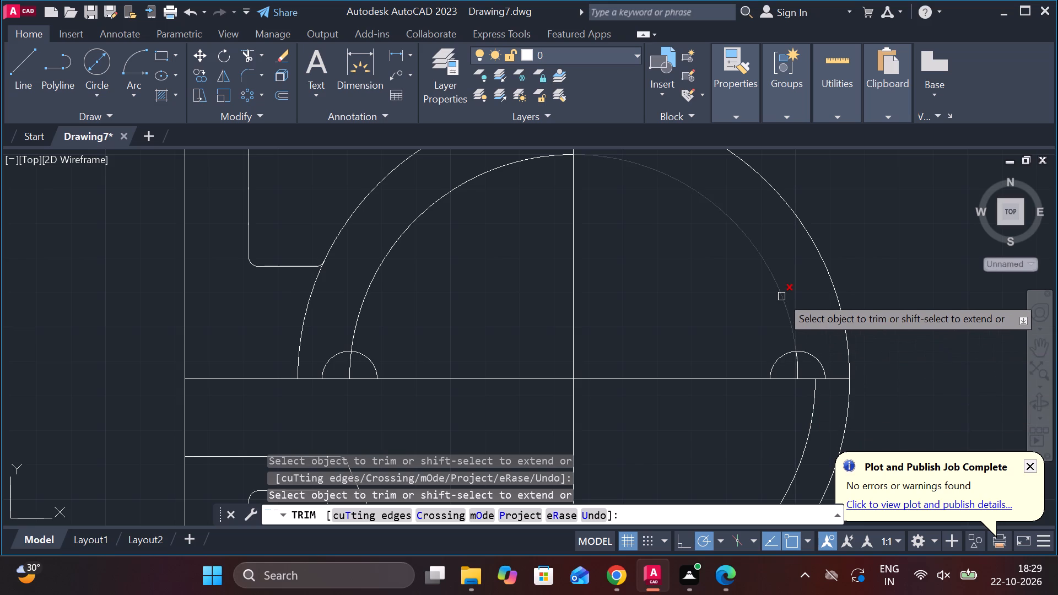
# Trim the upper half of the 130 circle, keeping only its short piece inside the flange-side half circle.
pyautogui.click(781, 296)
pyautogui.click(799, 366)
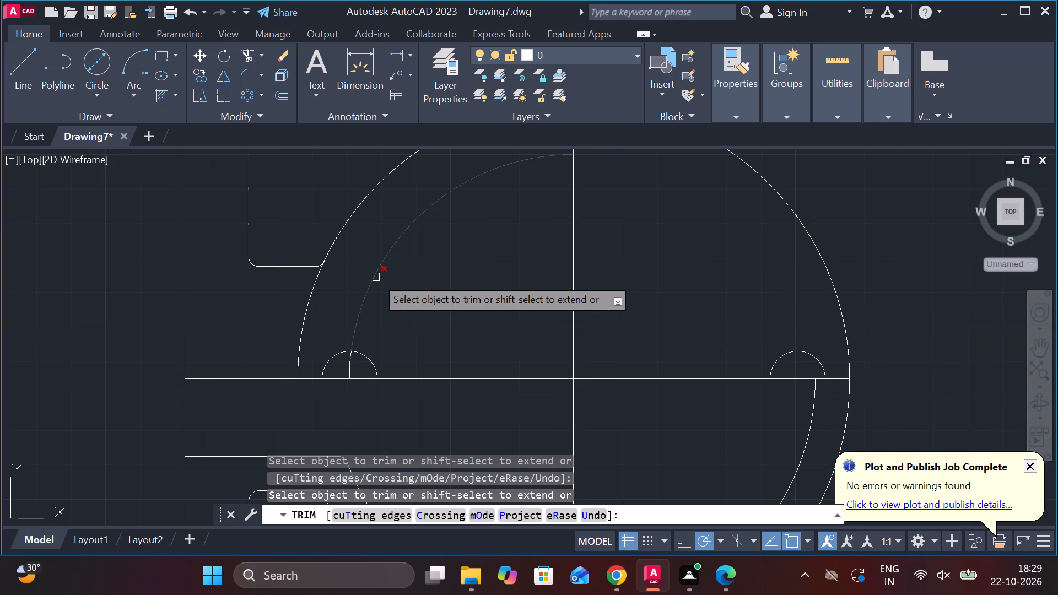
pyautogui.click(376, 277)
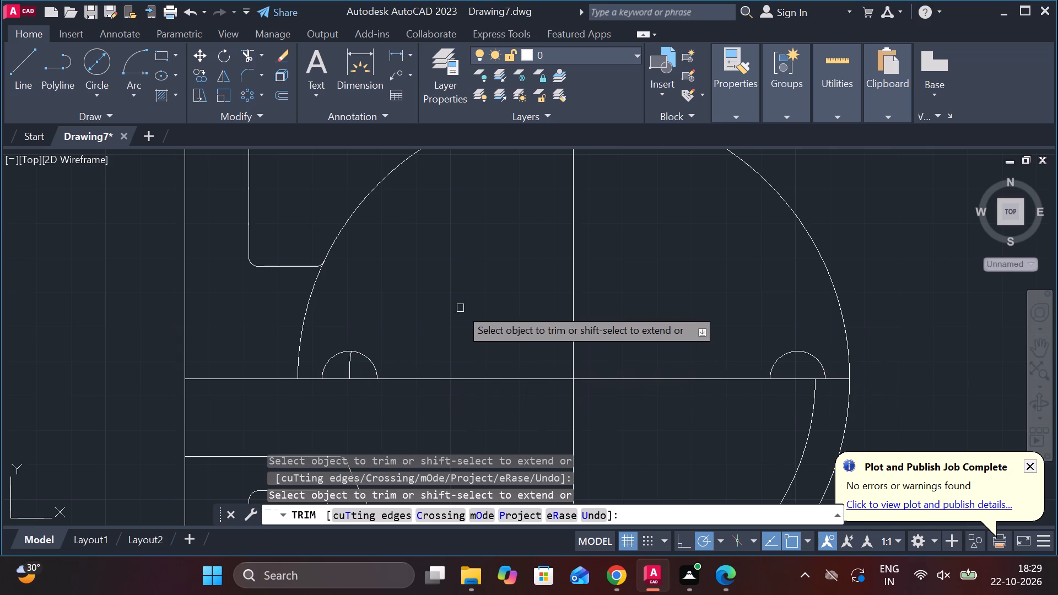
pyautogui.press('Escape')
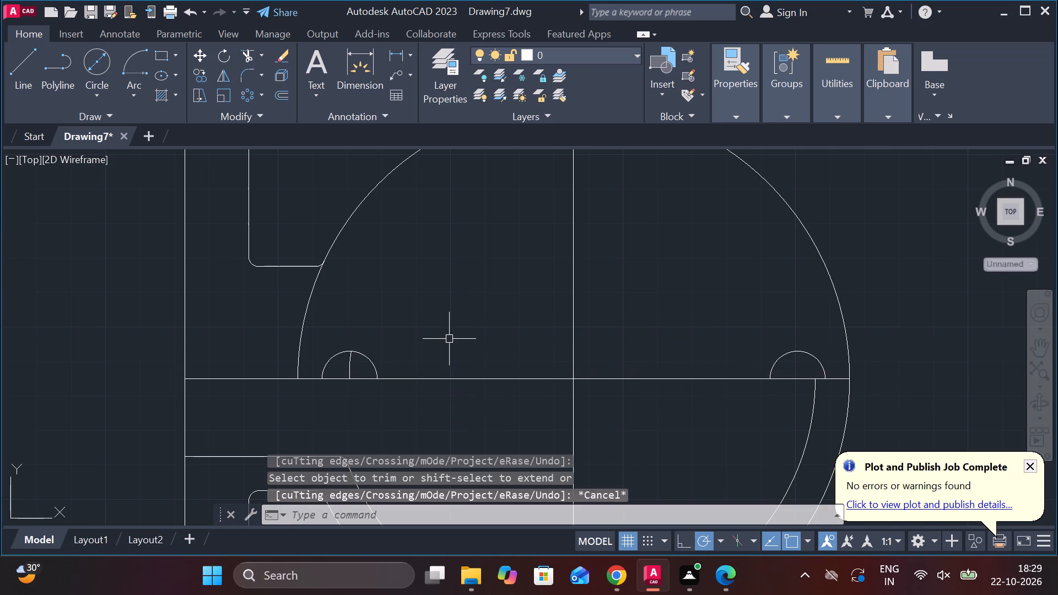
# Extend the short 130 arc from the flange-side half circle around the lower side to the opposite half circle's edge.
pyautogui.press('e')
pyautogui.press('x')
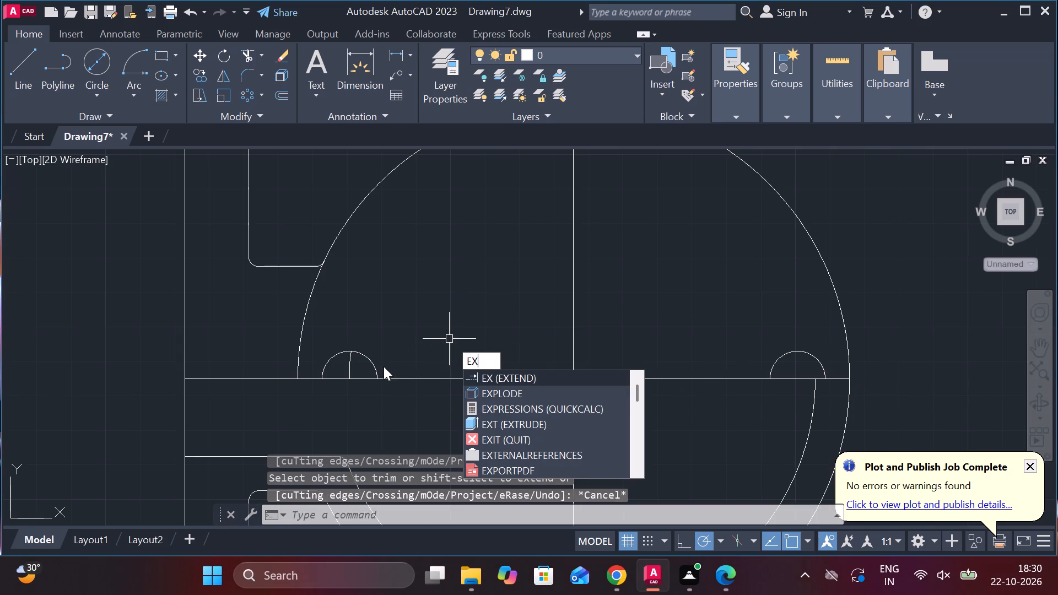
pyautogui.press('Return')
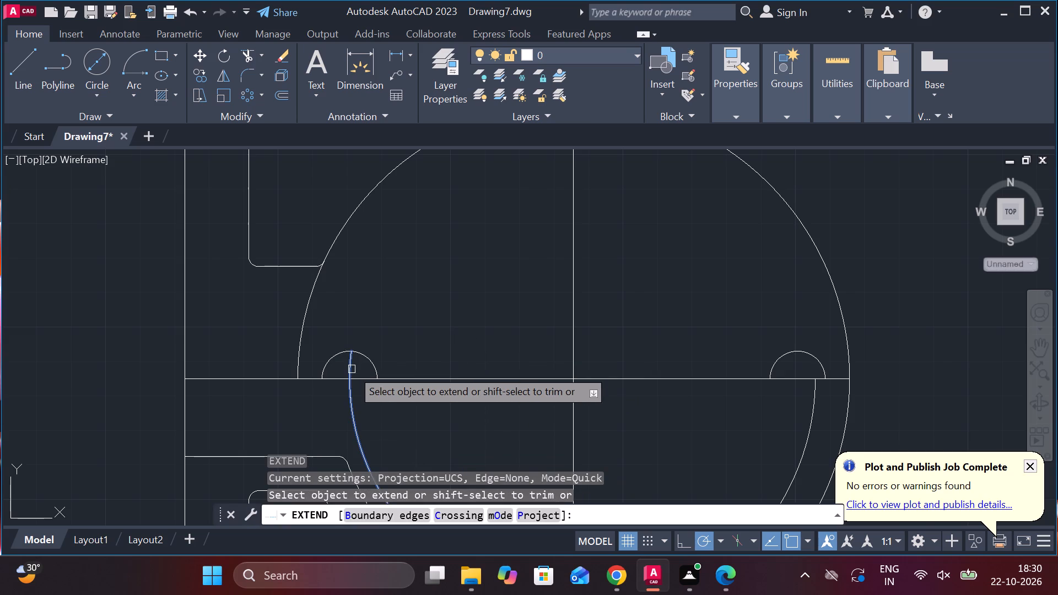
pyautogui.click(352, 369)
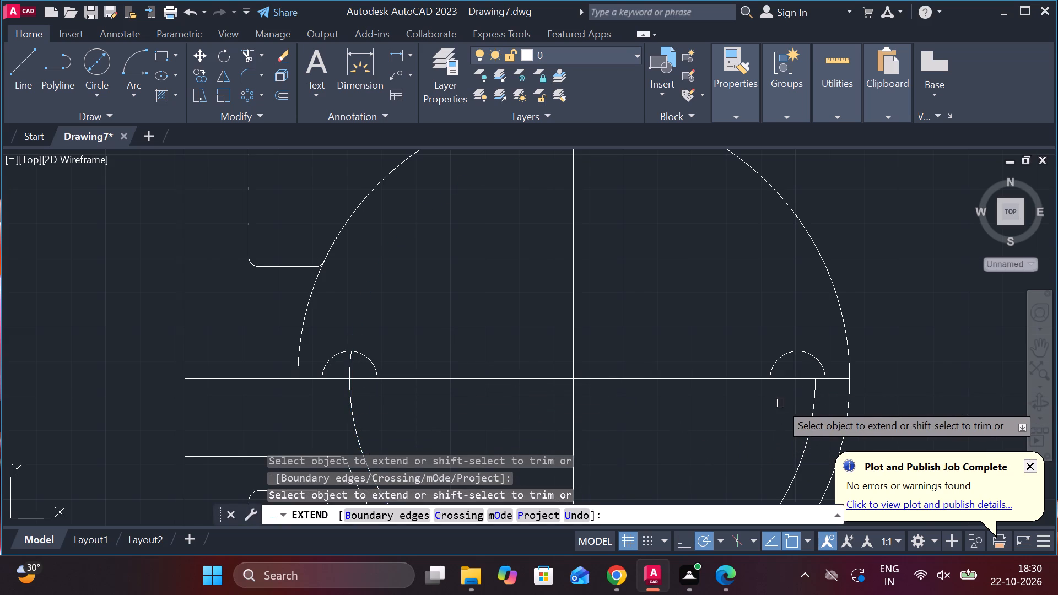
pyautogui.scroll(-2, 780, 403)
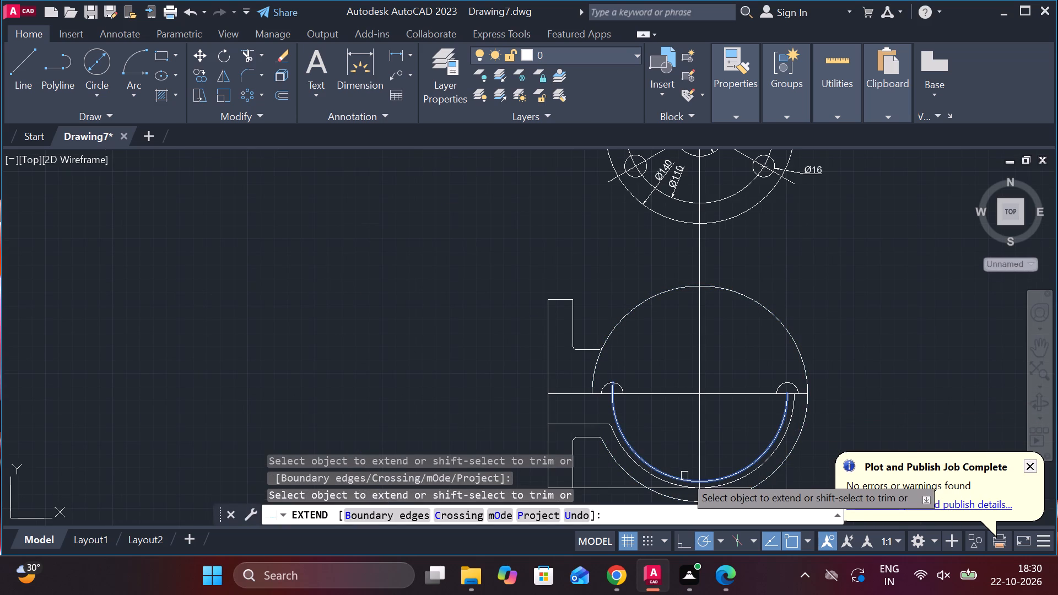
pyautogui.click(684, 475)
pyautogui.click(765, 447)
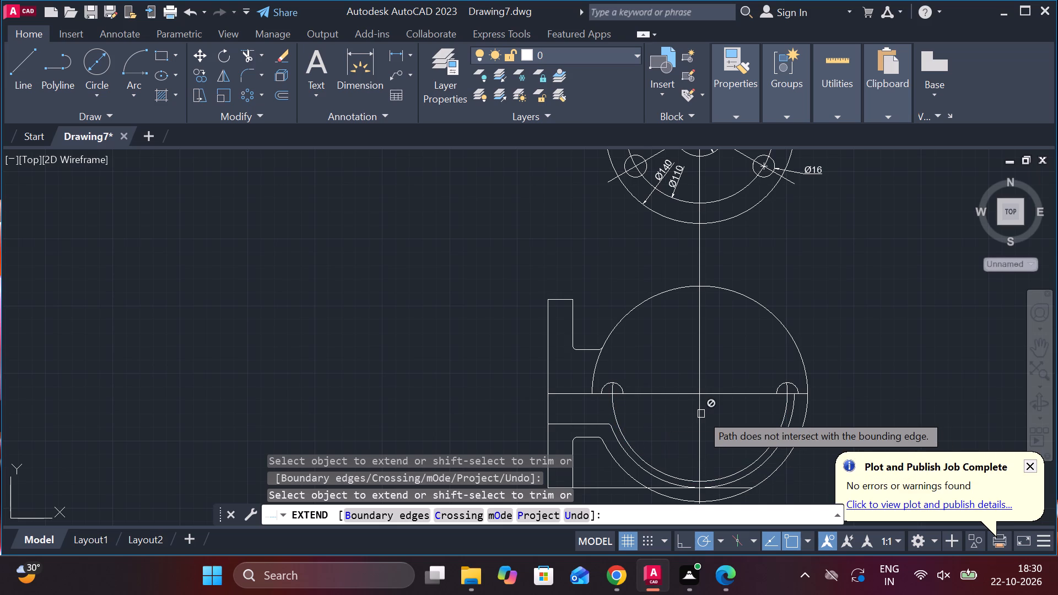
pyautogui.press('Escape')
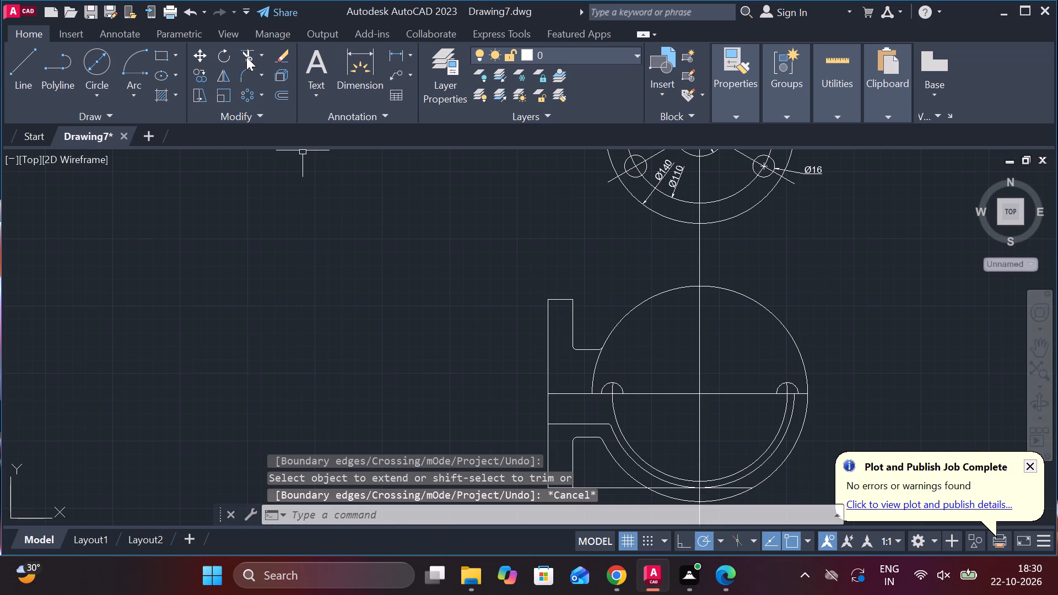
# Trim the 130 arc below the horizontal centre line, keeping only the short pieces inside the two half circles.
pyautogui.click(246, 57)
pyautogui.click(617, 404)
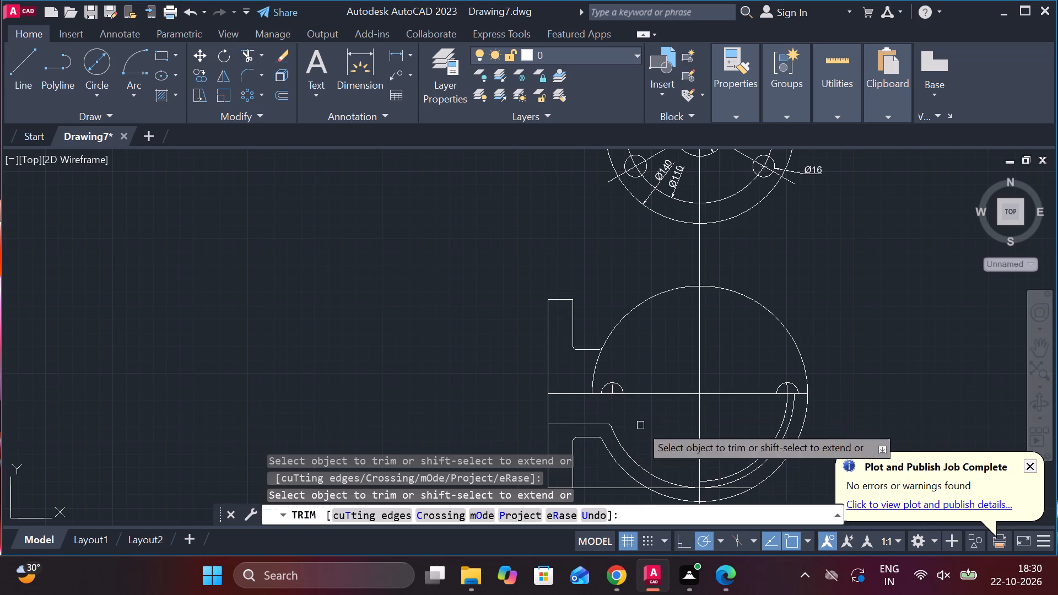
pyautogui.click(738, 467)
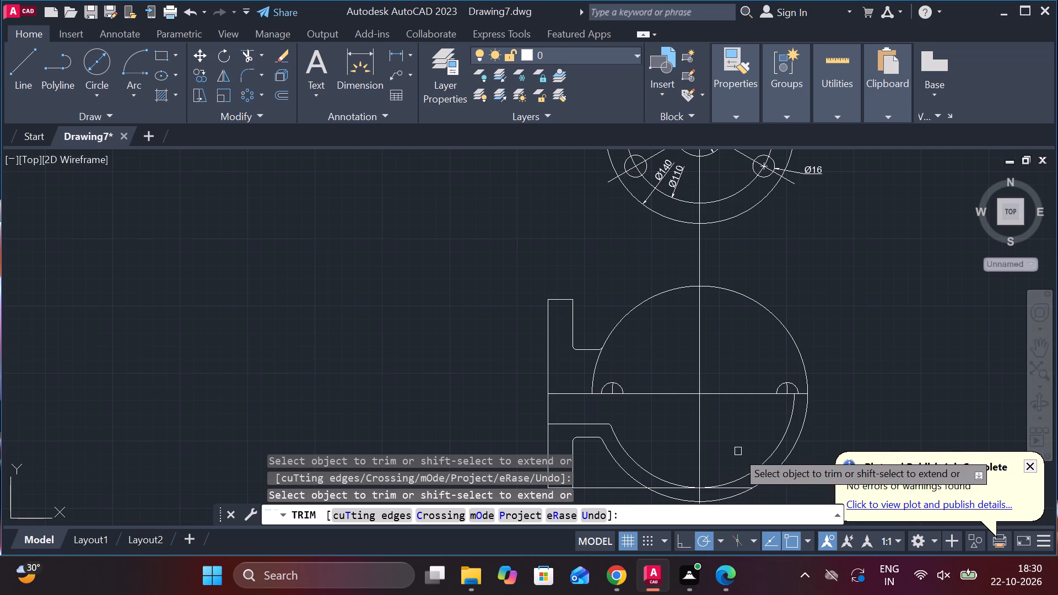
pyautogui.scroll(2, 619, 397)
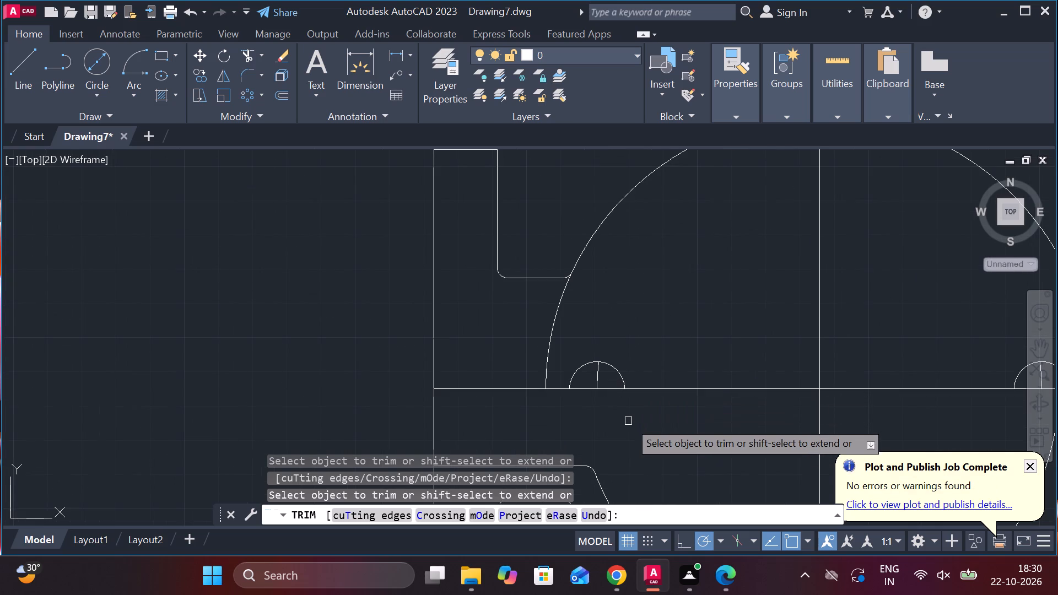
pyautogui.press('Escape')
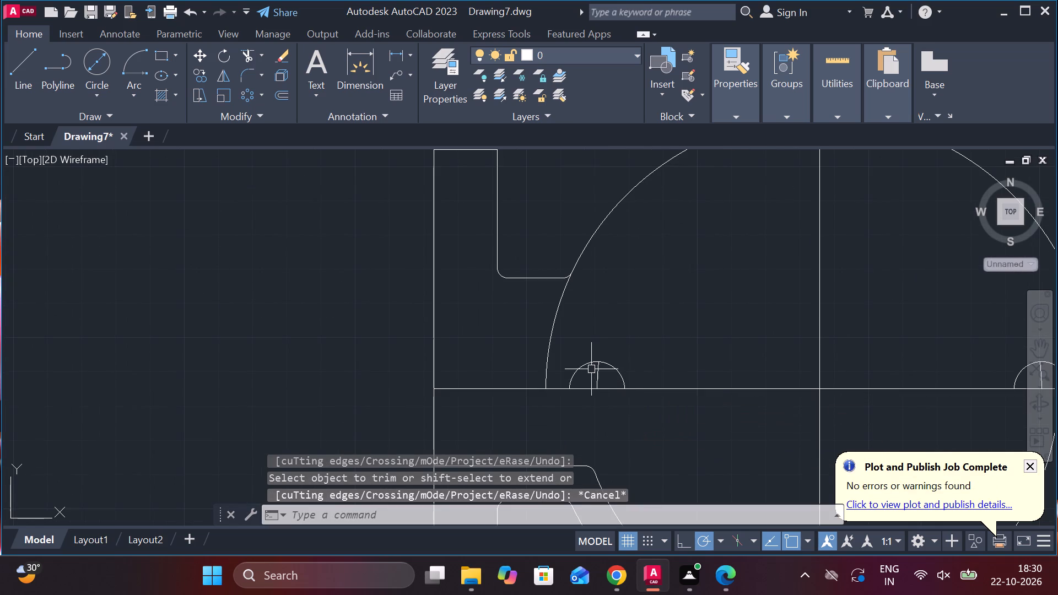
# Stretch the lower end of the flange-side 130 arc piece about 10.5 along its curve, below the horizontal centre line.
pyautogui.click(595, 374)
pyautogui.moveTo(598, 386); pyautogui.dragTo(602, 406)
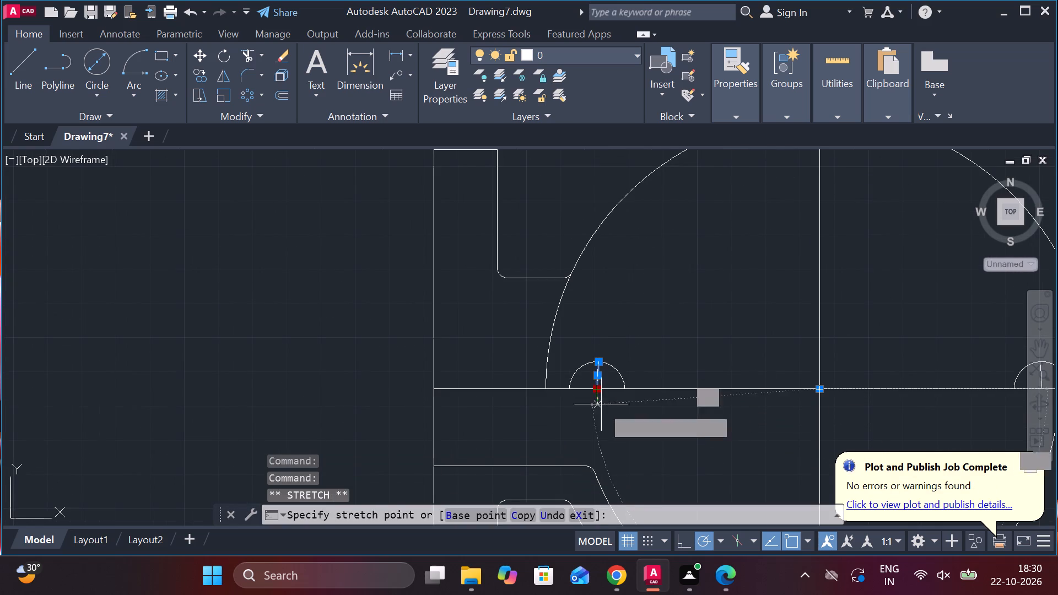
pyautogui.moveTo(602, 406); pyautogui.dragTo(605, 426)
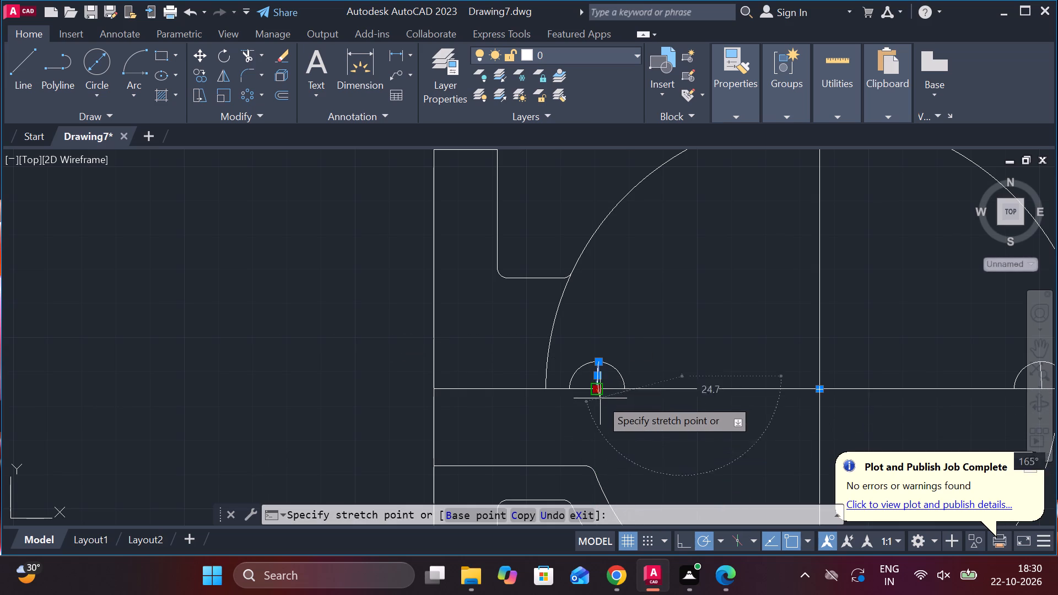
pyautogui.moveTo(596, 389); pyautogui.dragTo(596, 414)
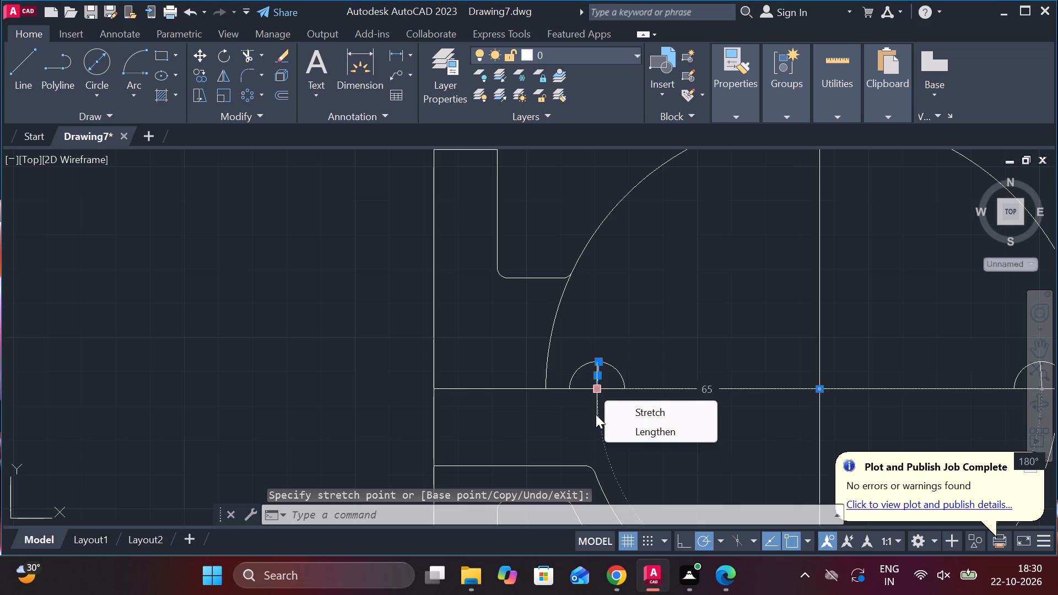
pyautogui.moveTo(596, 414); pyautogui.dragTo(597, 420)
pyautogui.press('Escape')
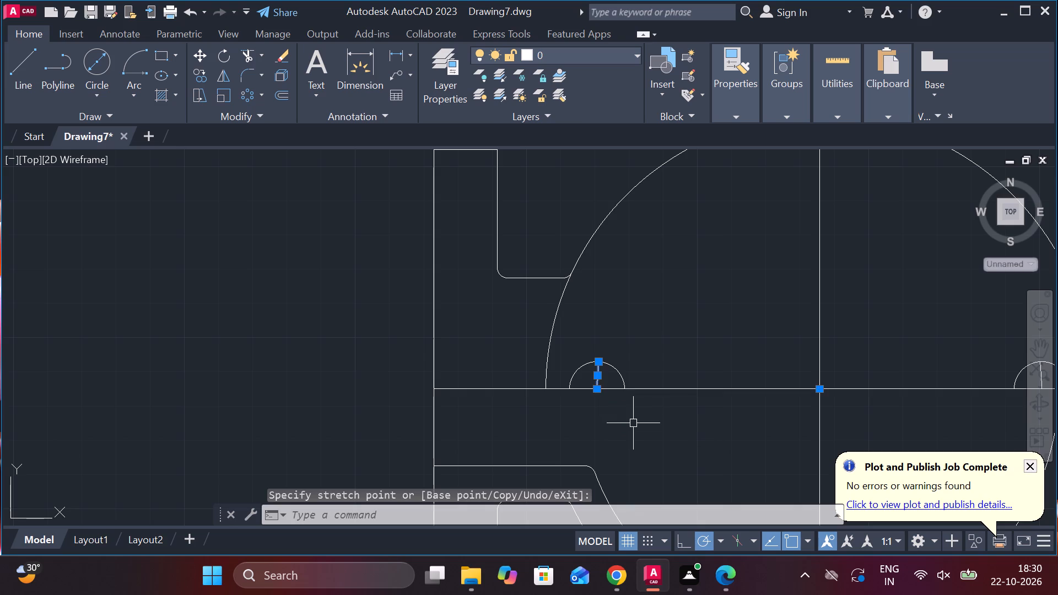
pyautogui.moveTo(597, 390); pyautogui.dragTo(597, 408)
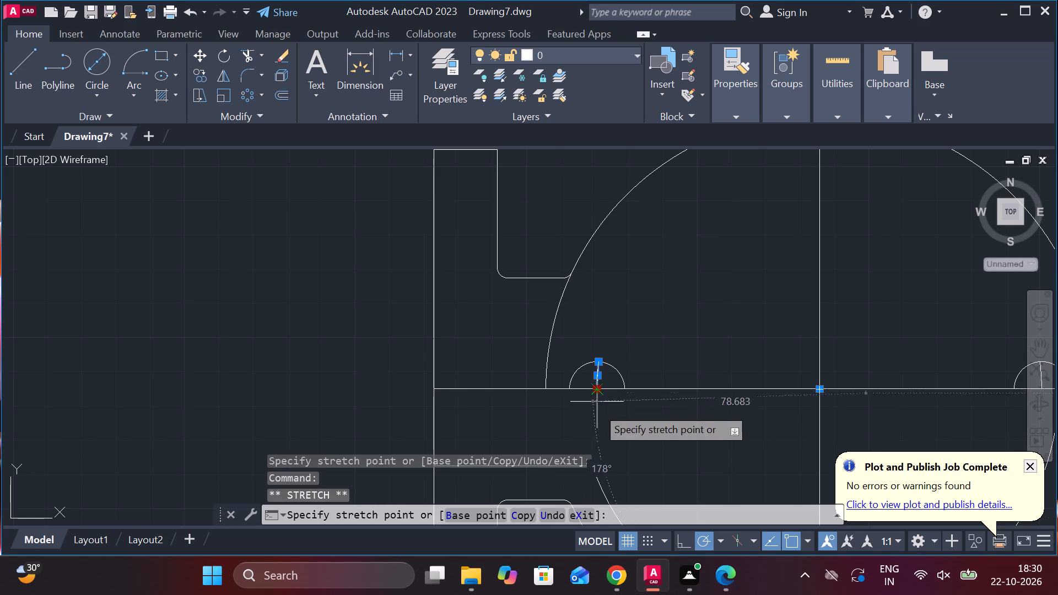
pyautogui.moveTo(597, 408); pyautogui.dragTo(598, 418)
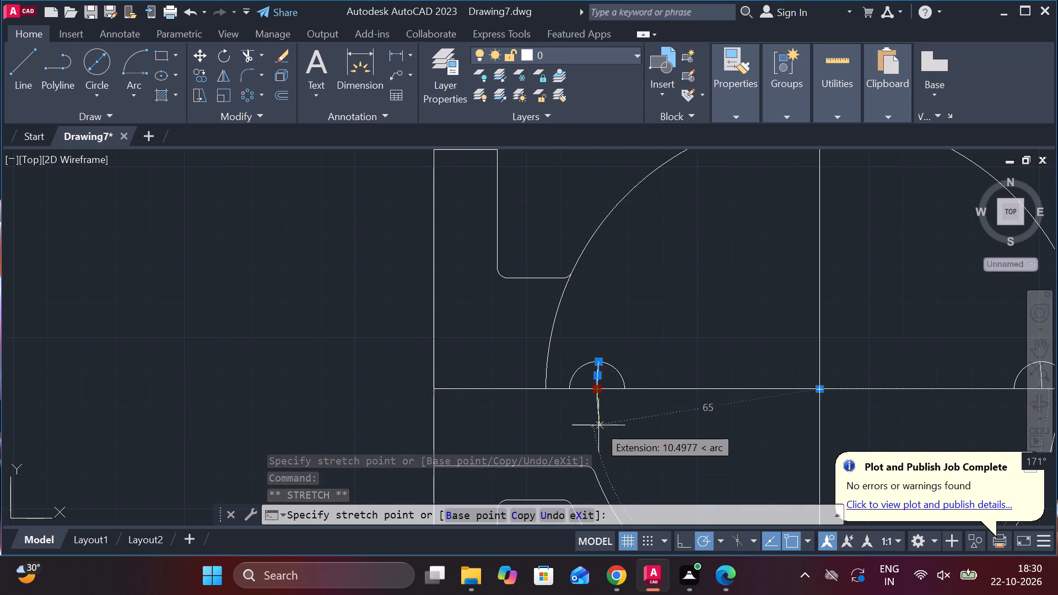
pyautogui.click(598, 425)
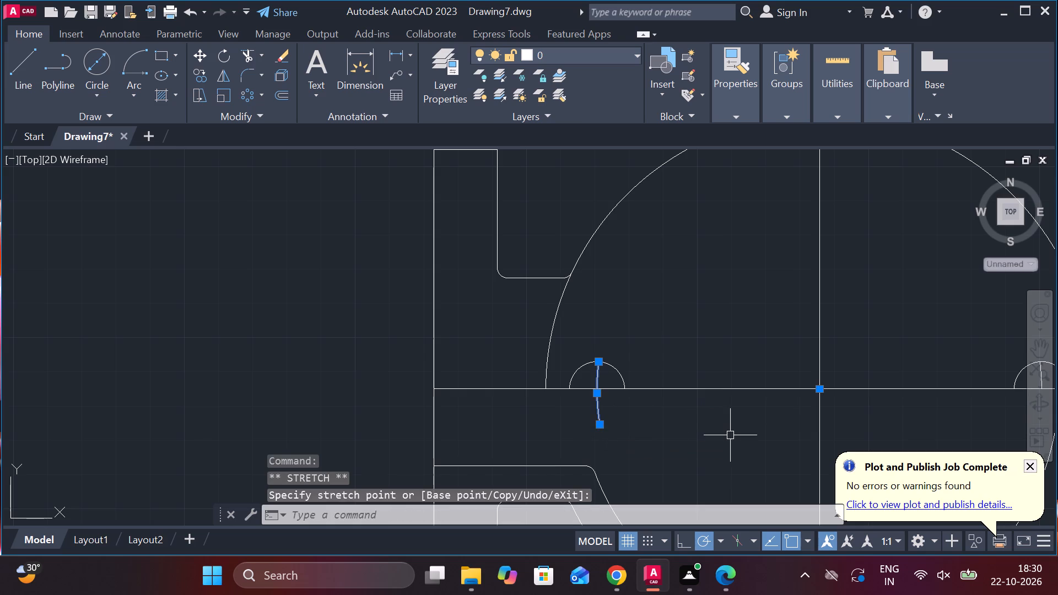
# Stretch the lower end of the opposite 130 arc piece along its curve to a similar distance below the horizontal centre line.
pyautogui.scroll(-2, 751, 434)
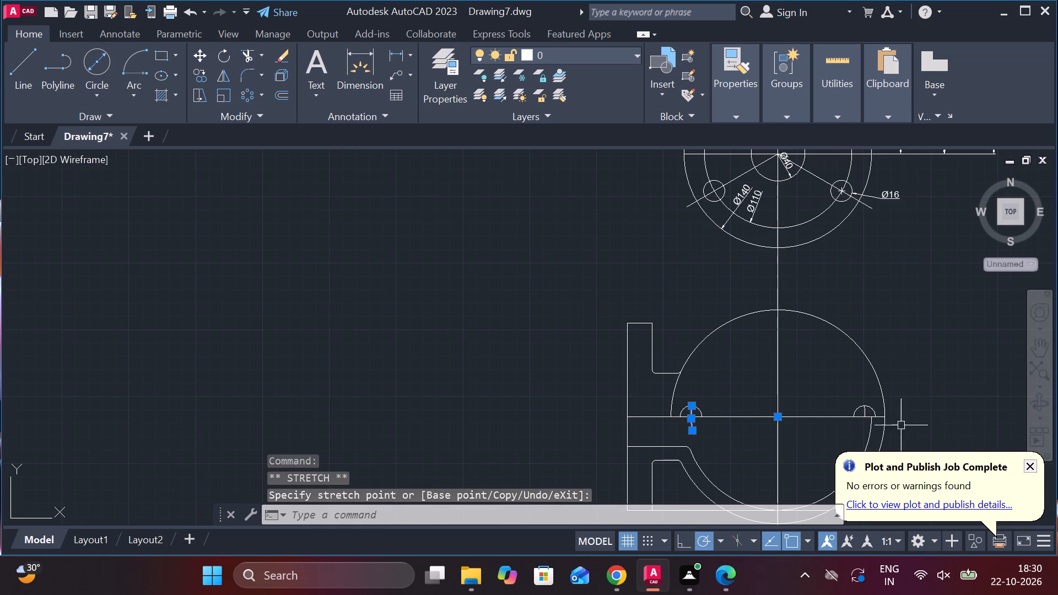
pyautogui.scroll(3, 895, 415)
pyautogui.click(756, 410)
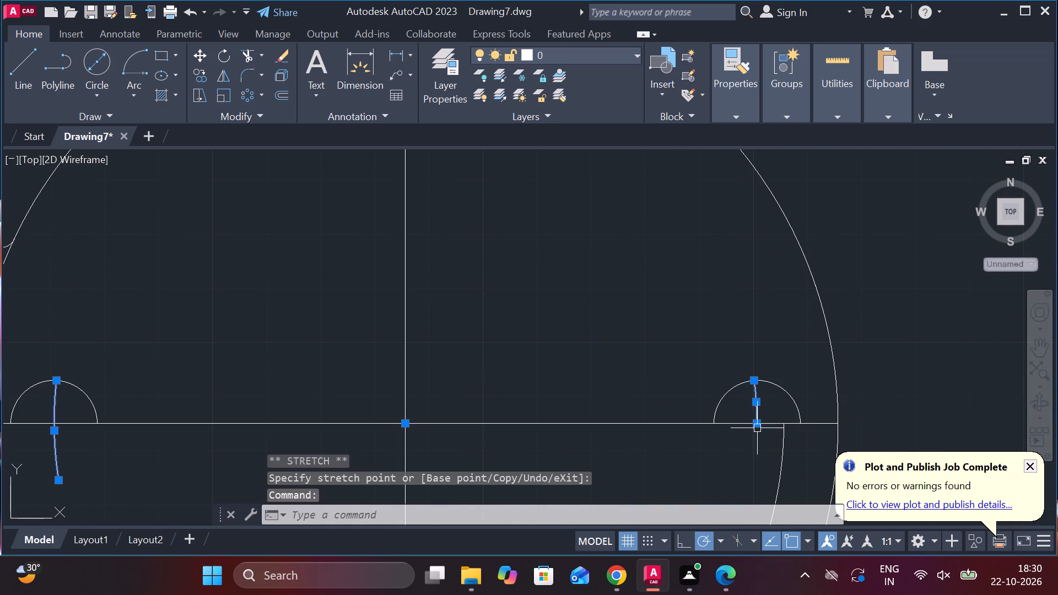
pyautogui.click(757, 420)
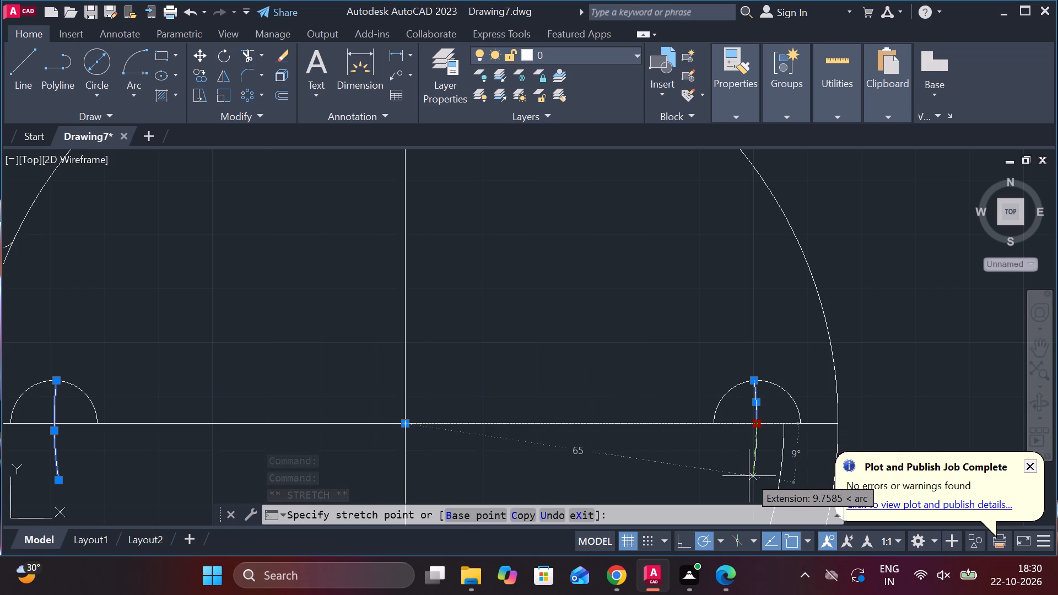
pyautogui.click(749, 445)
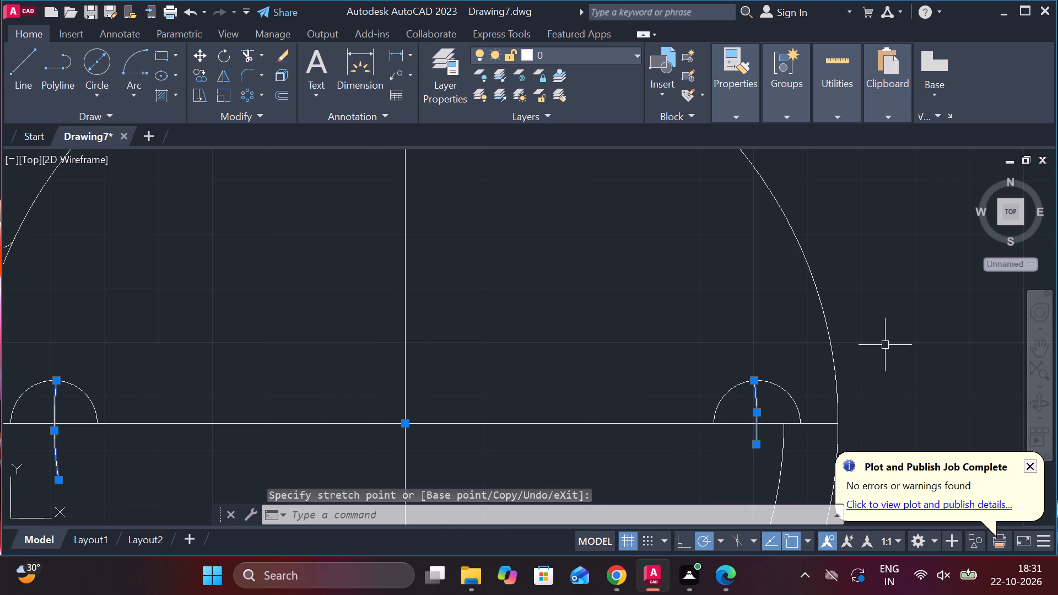
pyautogui.click(759, 446)
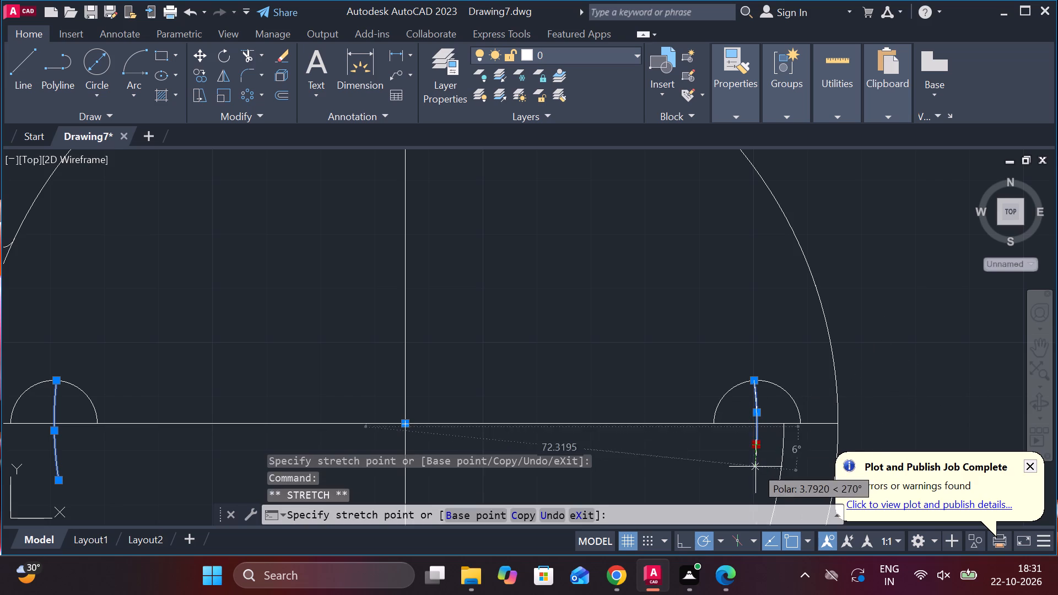
pyautogui.click(748, 470)
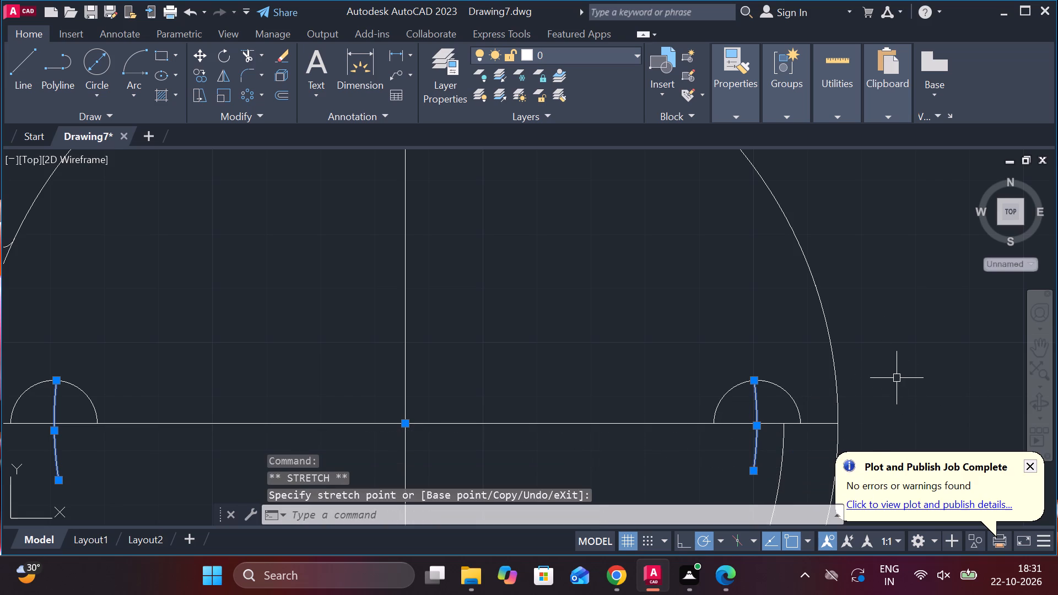
pyautogui.scroll(-2, 765, 379)
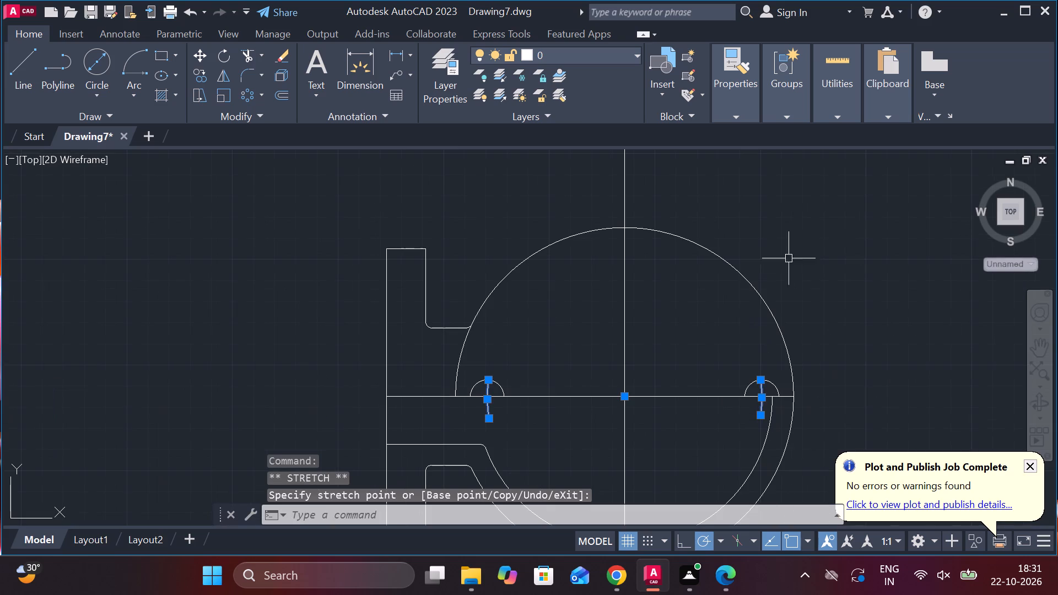
pyautogui.press('Escape')
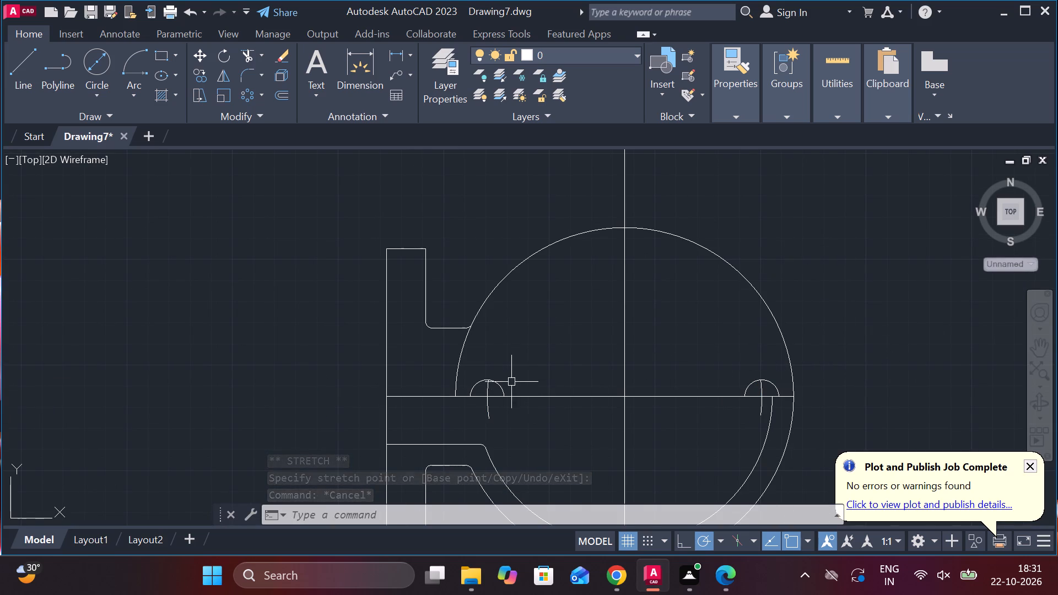
# Stretch the upper ends of both 130 arc pieces beyond their half circles, the flange-side one by about 14.7 along its curve.
pyautogui.click(488, 390)
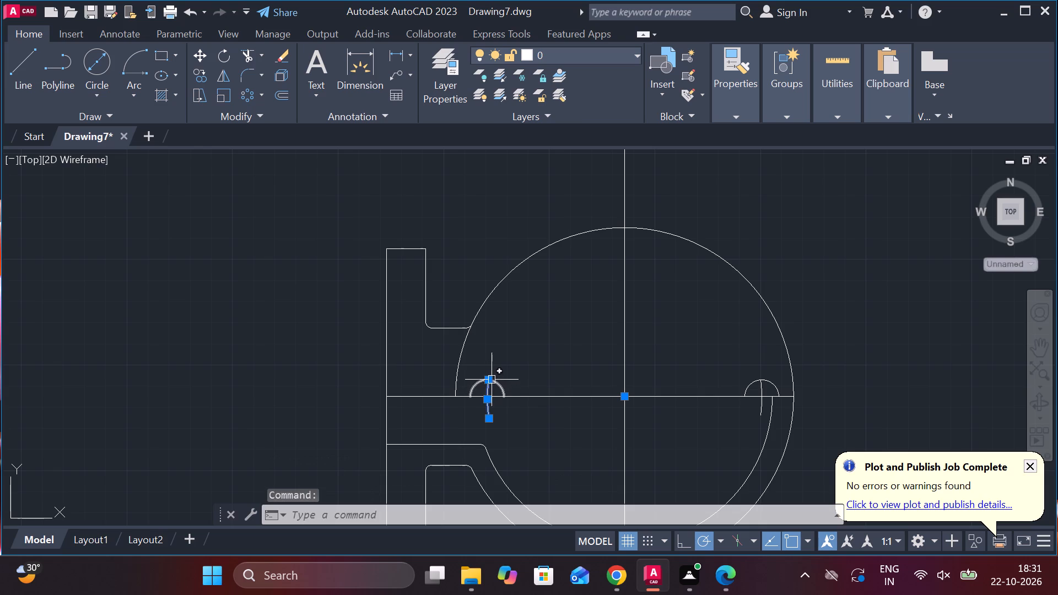
pyautogui.click(488, 382)
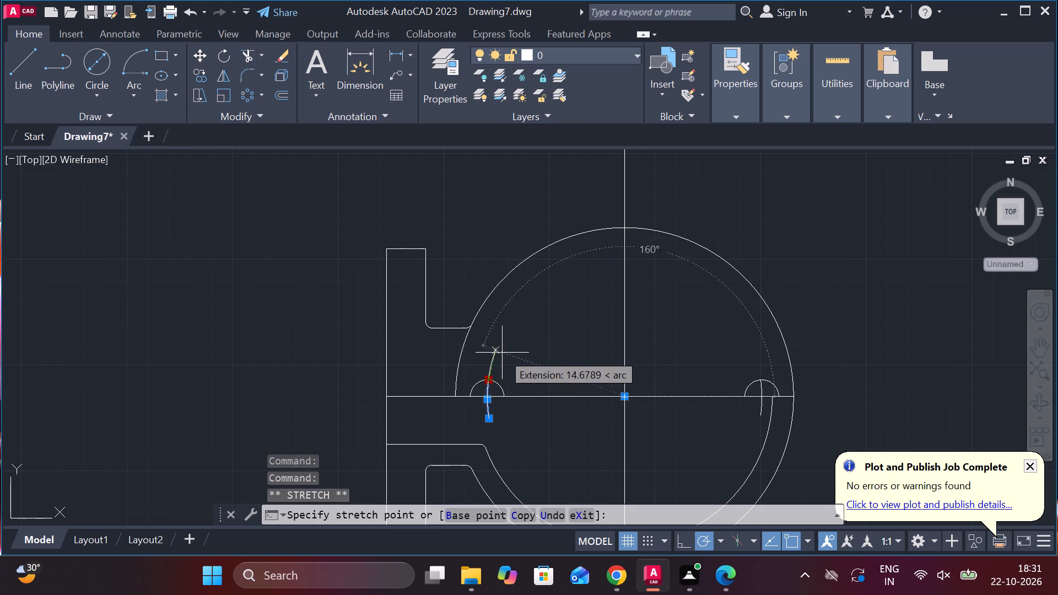
pyautogui.click(498, 353)
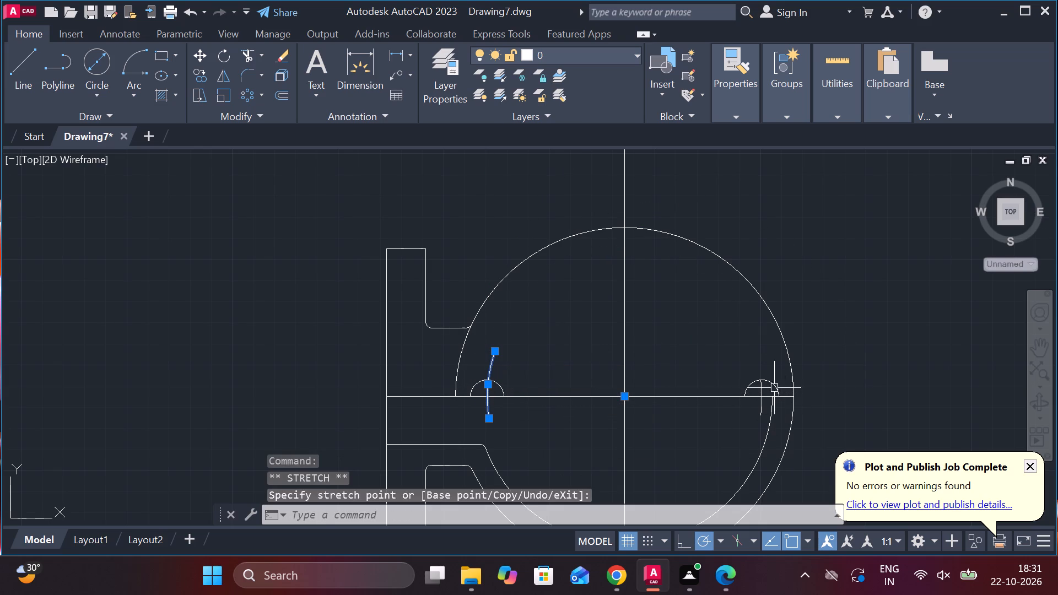
pyautogui.click(763, 394)
pyautogui.click(758, 383)
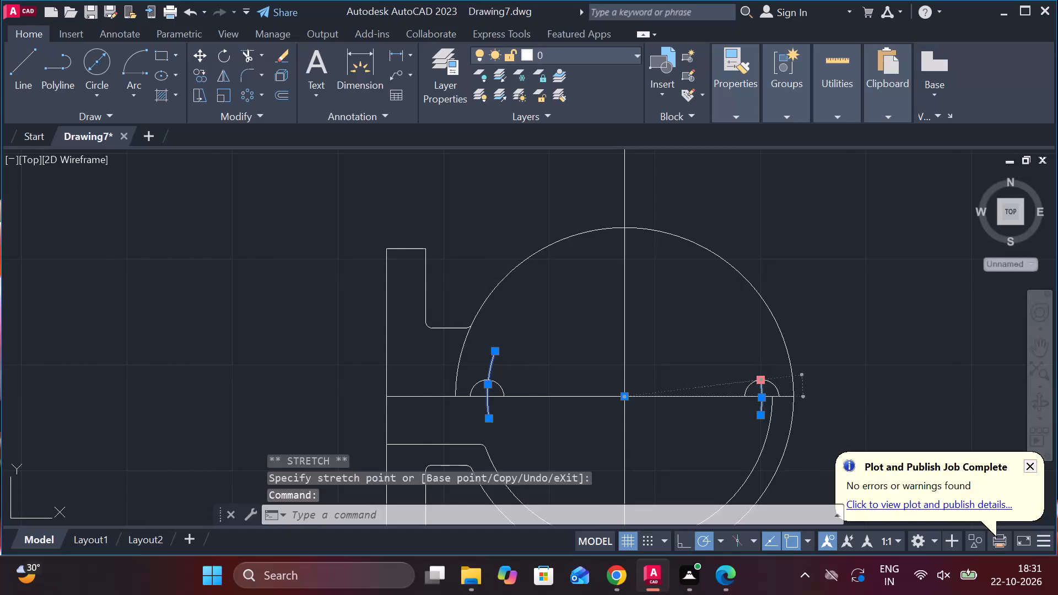
pyautogui.click(750, 345)
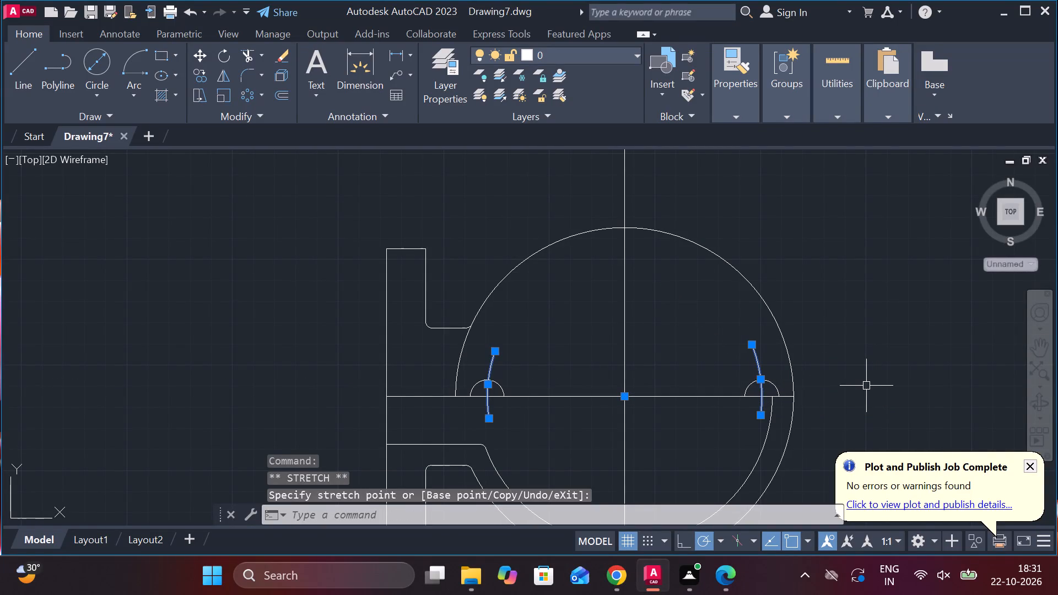
pyautogui.press('Escape')
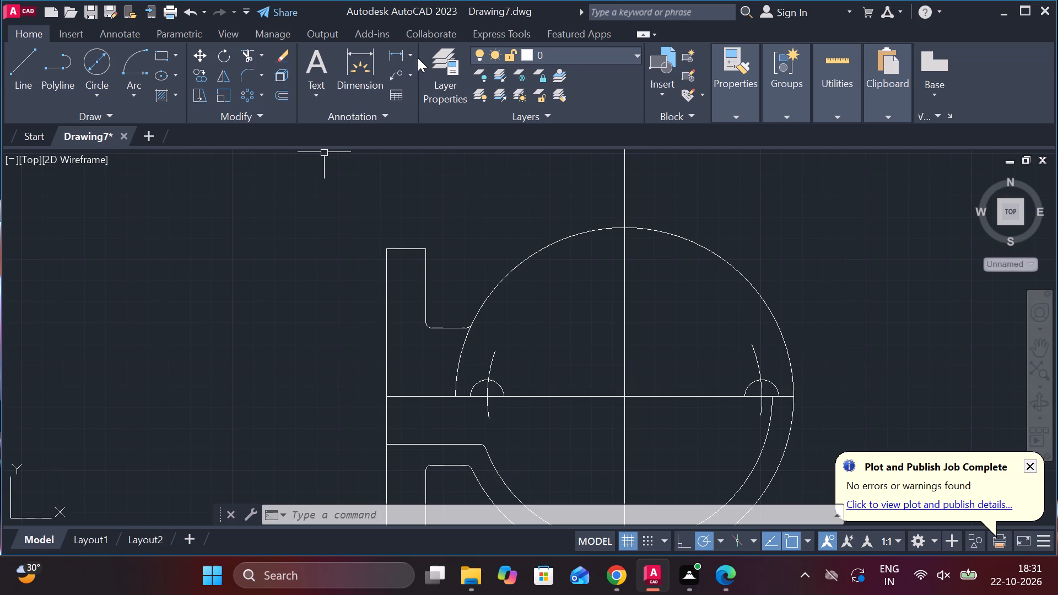
# Draw three concentric circles of diameters 60, 50 and 40 at the intersection of the centre lines.
pyautogui.click(98, 64)
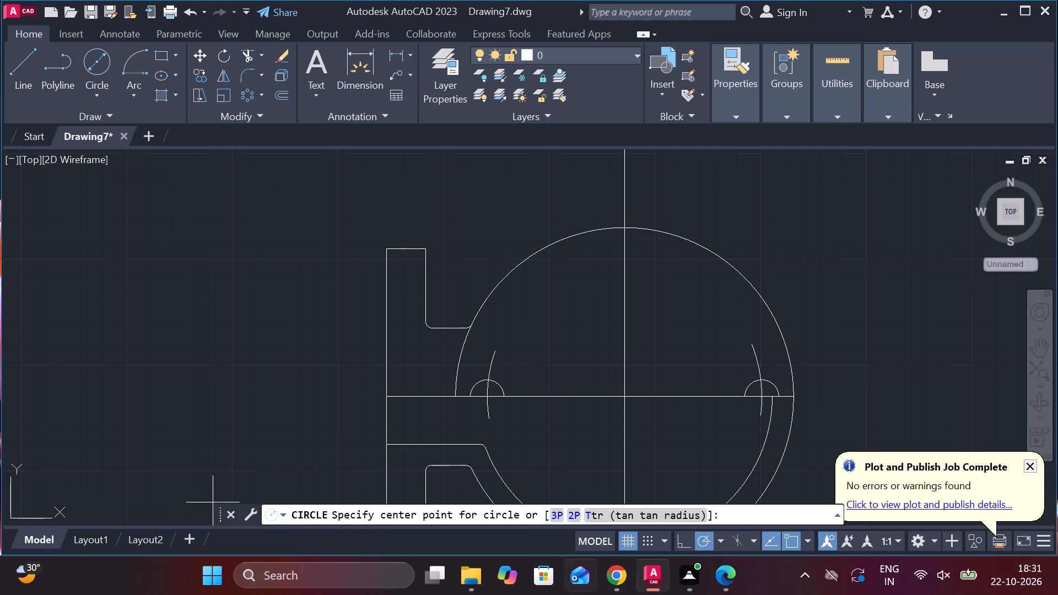
pyautogui.click(629, 398)
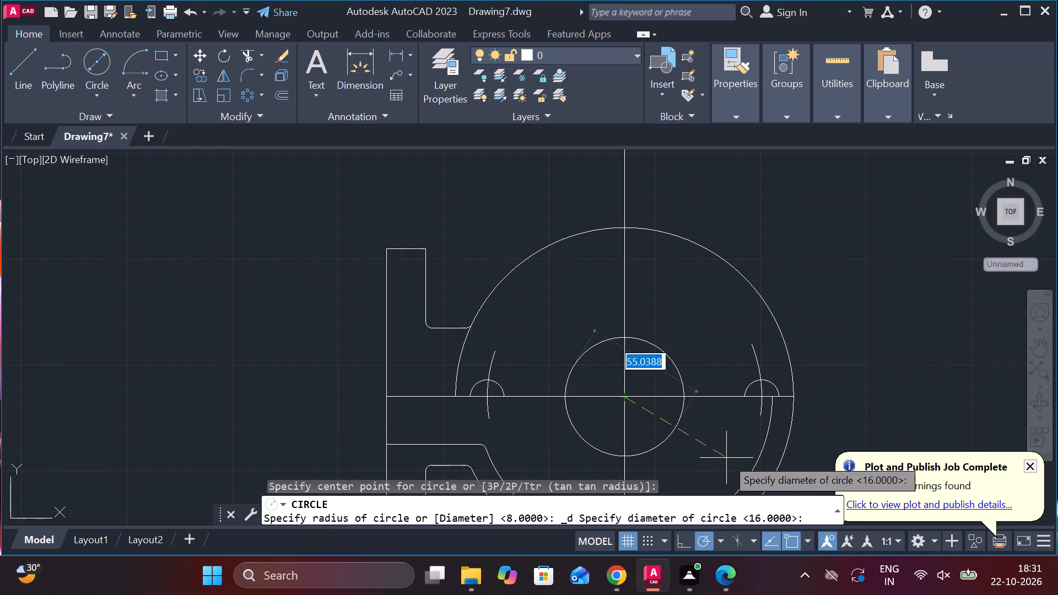
pyautogui.write('60')
pyautogui.press('Return')
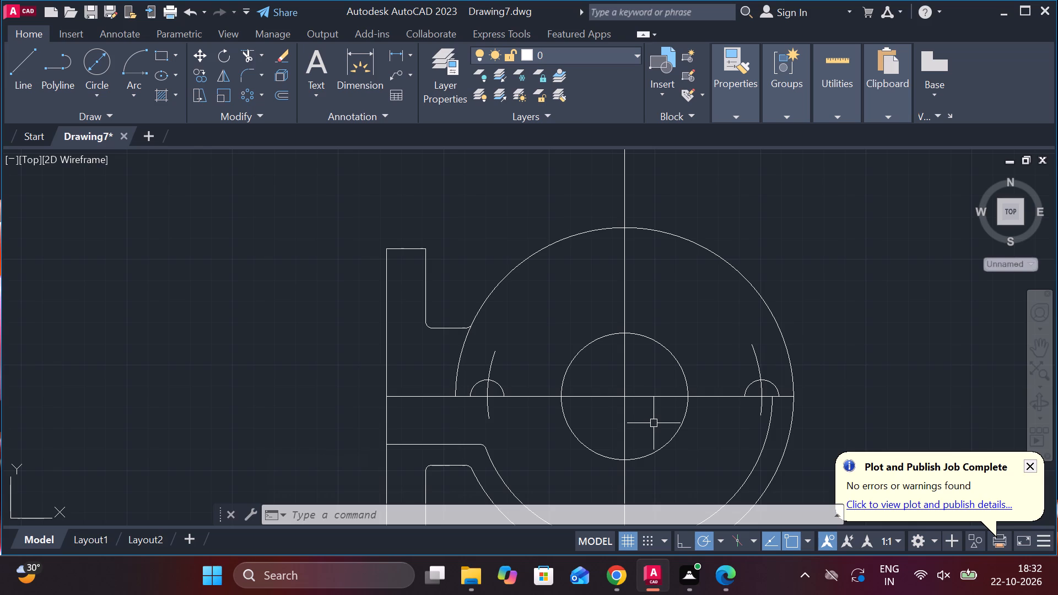
pyautogui.click(105, 66)
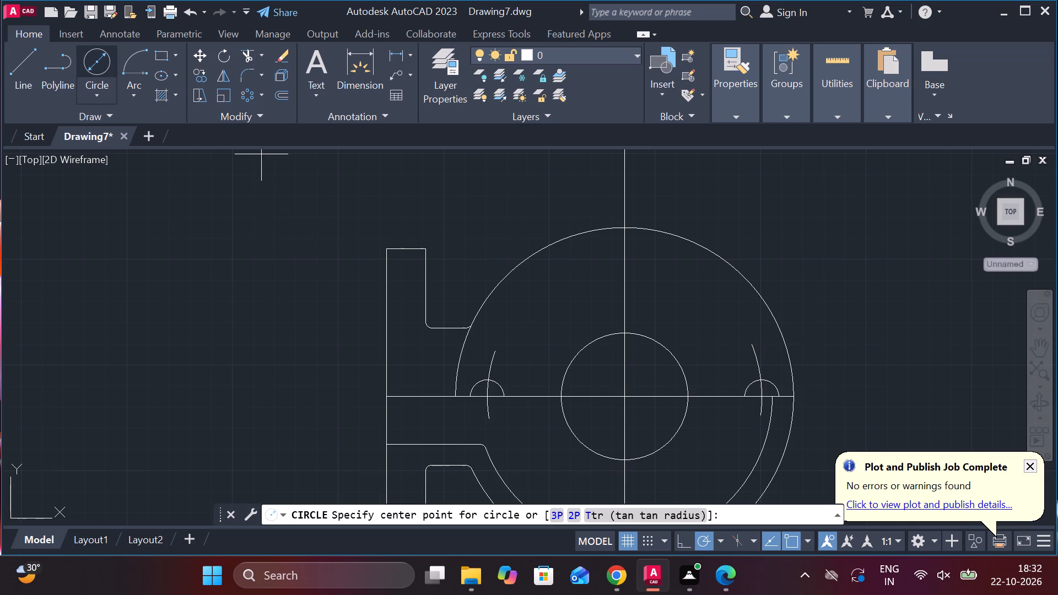
pyautogui.click(625, 395)
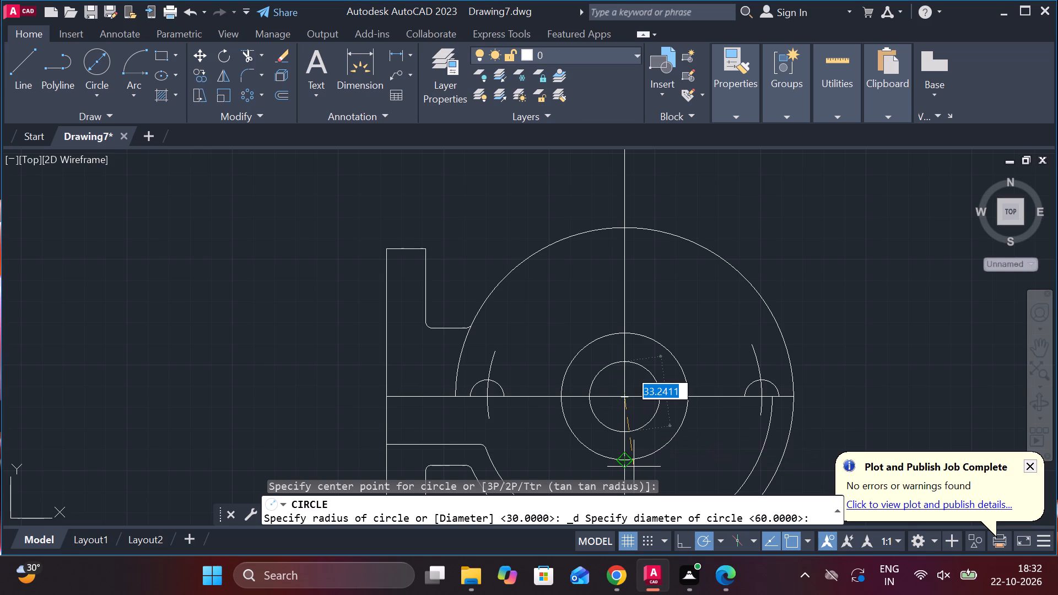
pyautogui.press('5')
pyautogui.press('0')
pyautogui.press('Return')
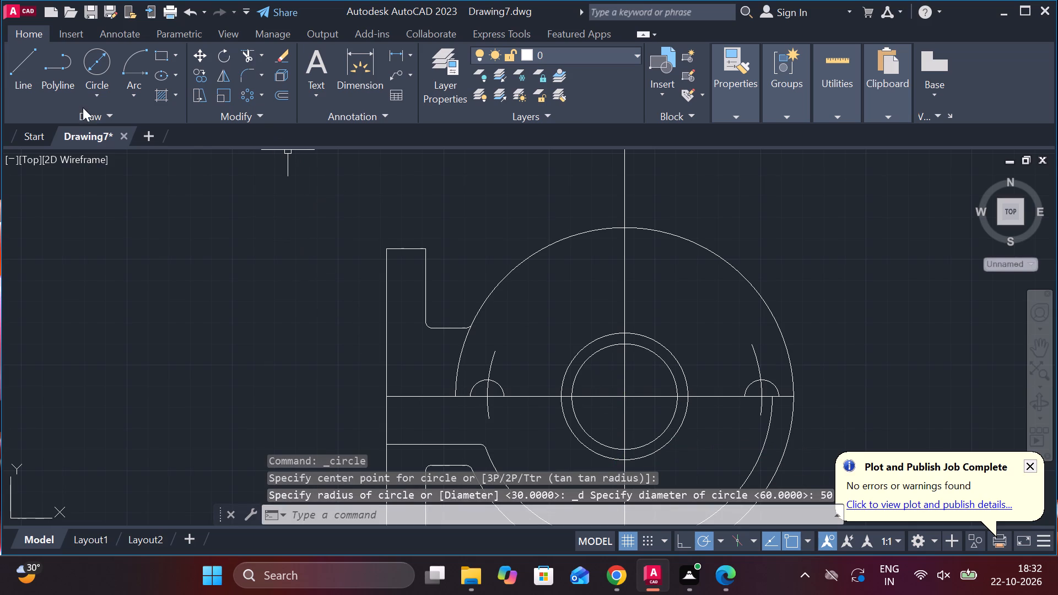
pyautogui.click(106, 50)
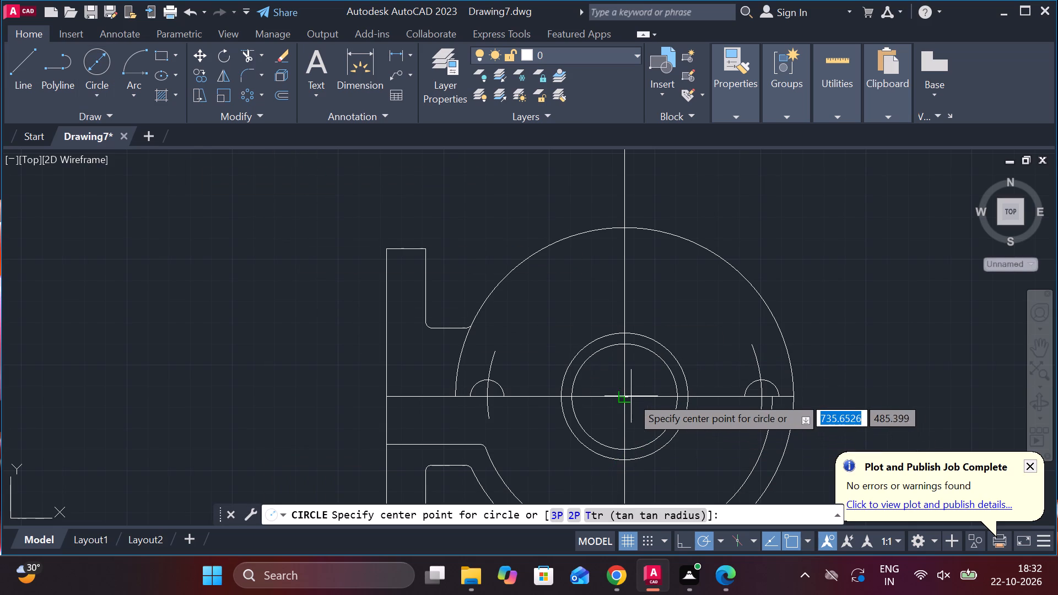
pyautogui.click(623, 399)
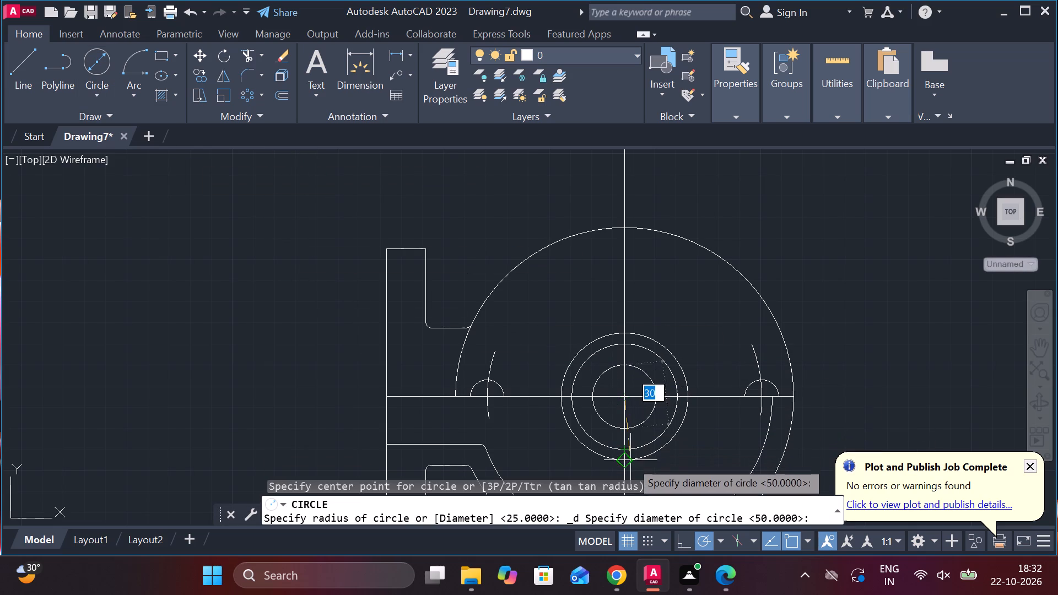
pyautogui.write('40')
pyautogui.press('Return')
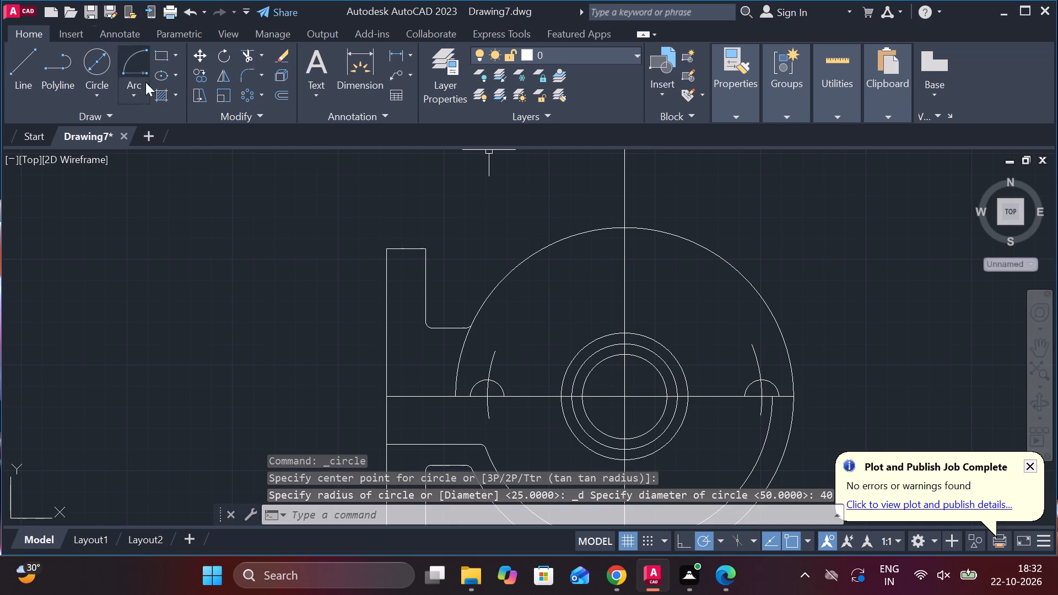
# Trim the half of the 60-diameter circle below the horizontal centre line.
pyautogui.click(252, 58)
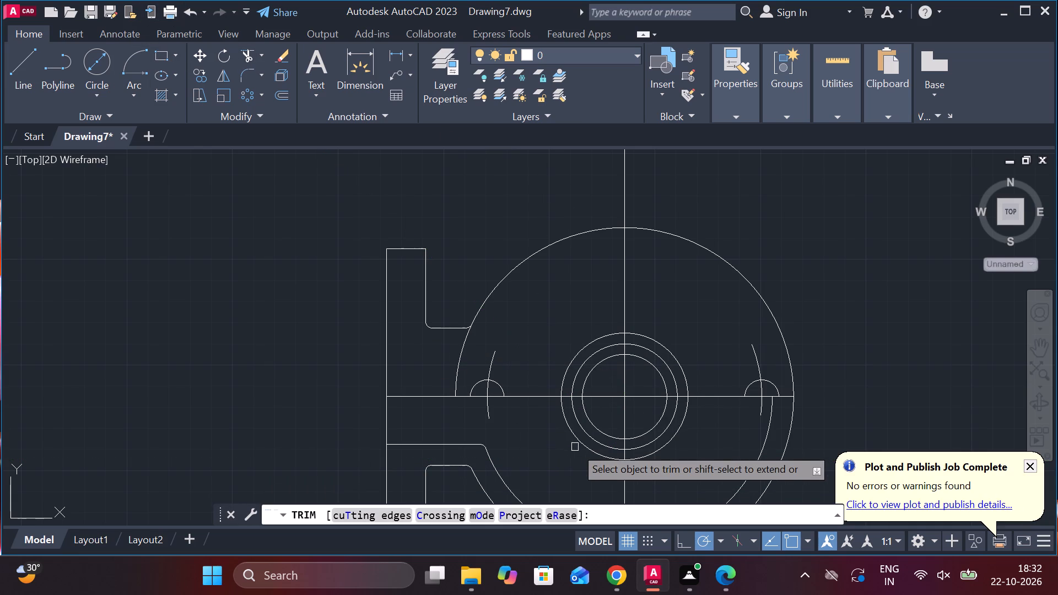
pyautogui.click(590, 447)
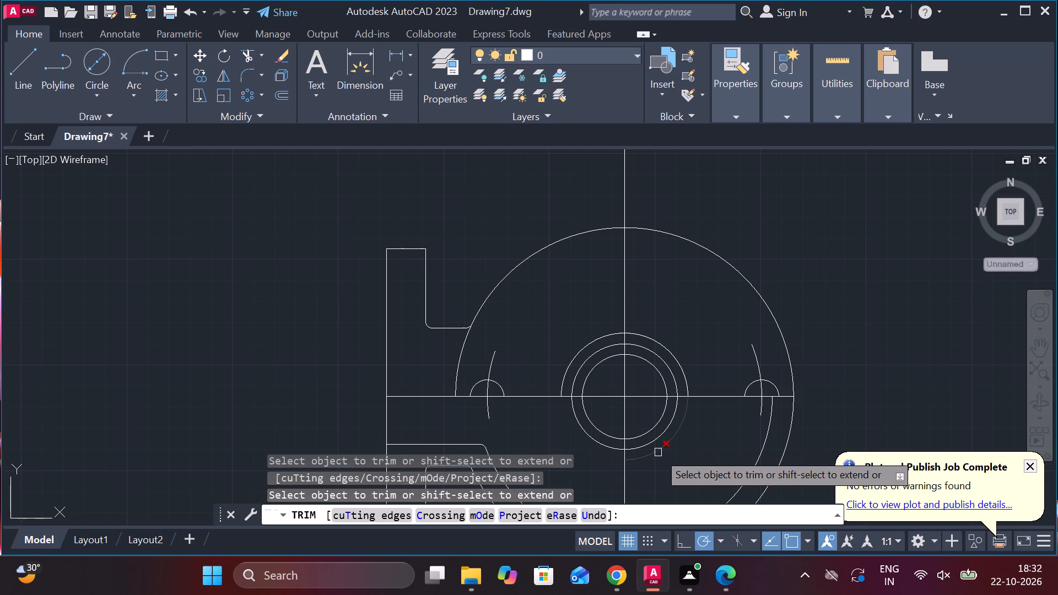
pyautogui.click(658, 452)
# Trim the flange's bottom horizontal line everywhere beyond the flange, including the pieces crossing the lower part of the 160 circle.
pyautogui.scroll(-3, 733, 458)
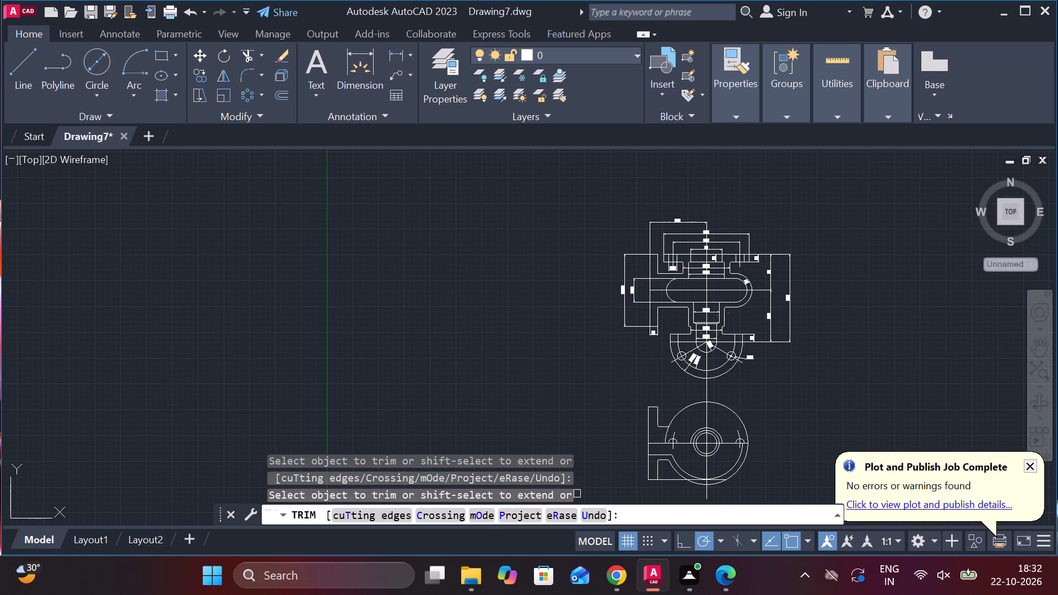
pyautogui.scroll(3, 697, 486)
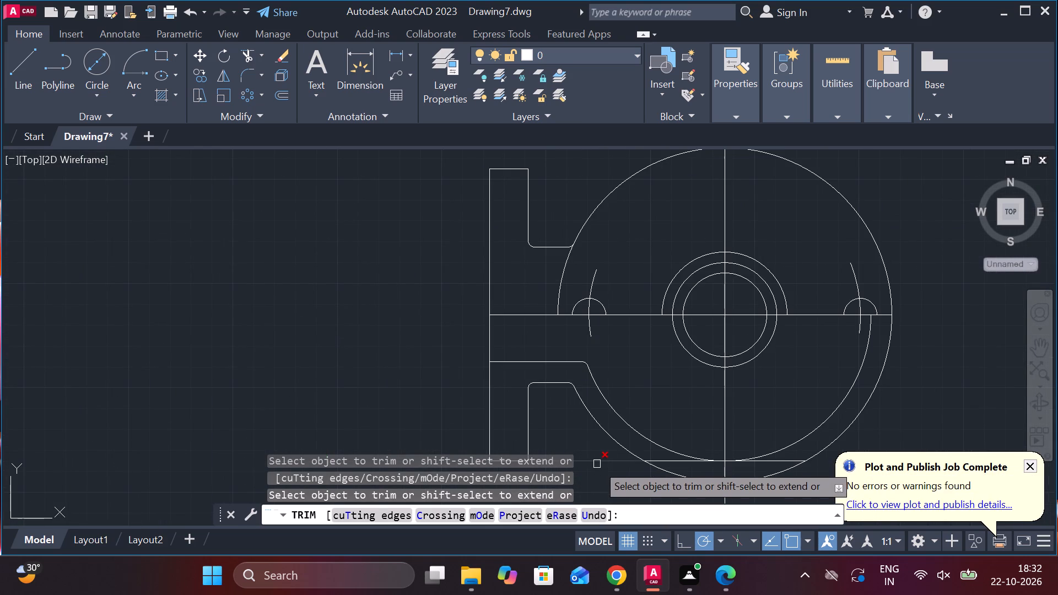
pyautogui.click(597, 464)
pyautogui.click(668, 456)
pyautogui.click(671, 461)
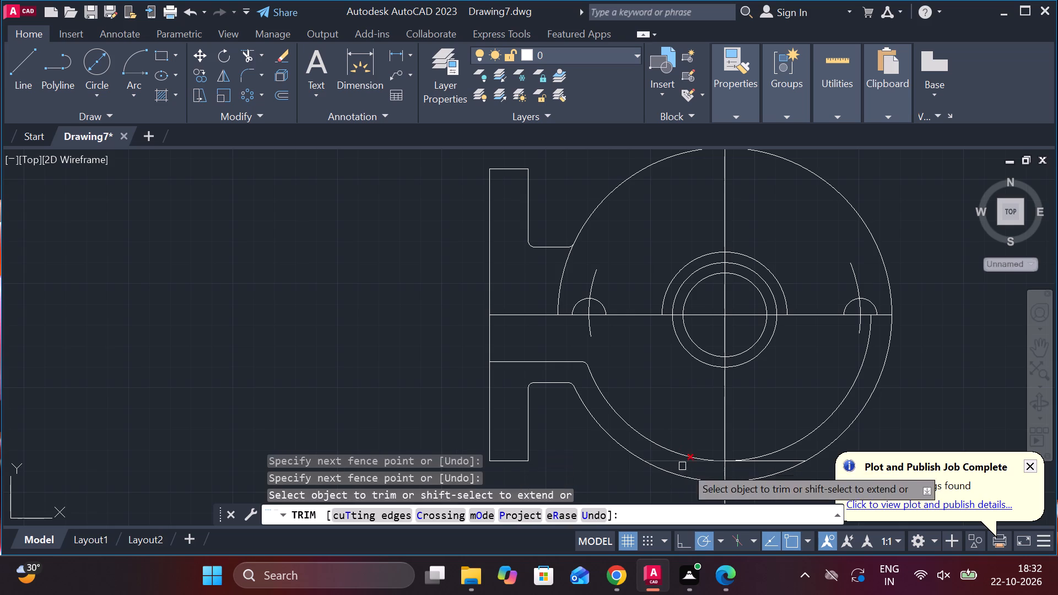
pyautogui.click(772, 462)
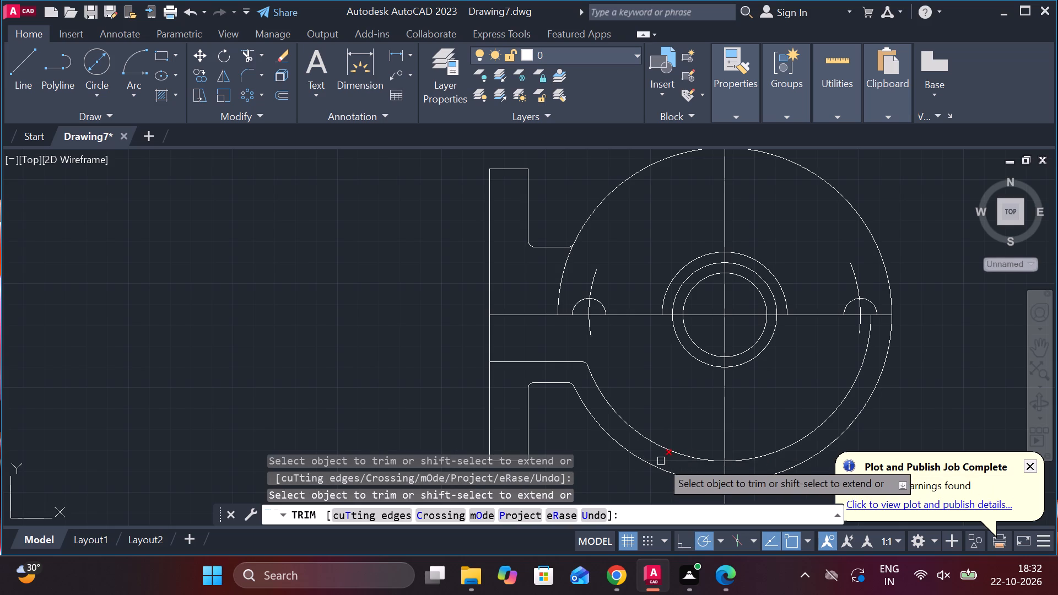
pyautogui.click(661, 461)
pyautogui.scroll(-2, 789, 472)
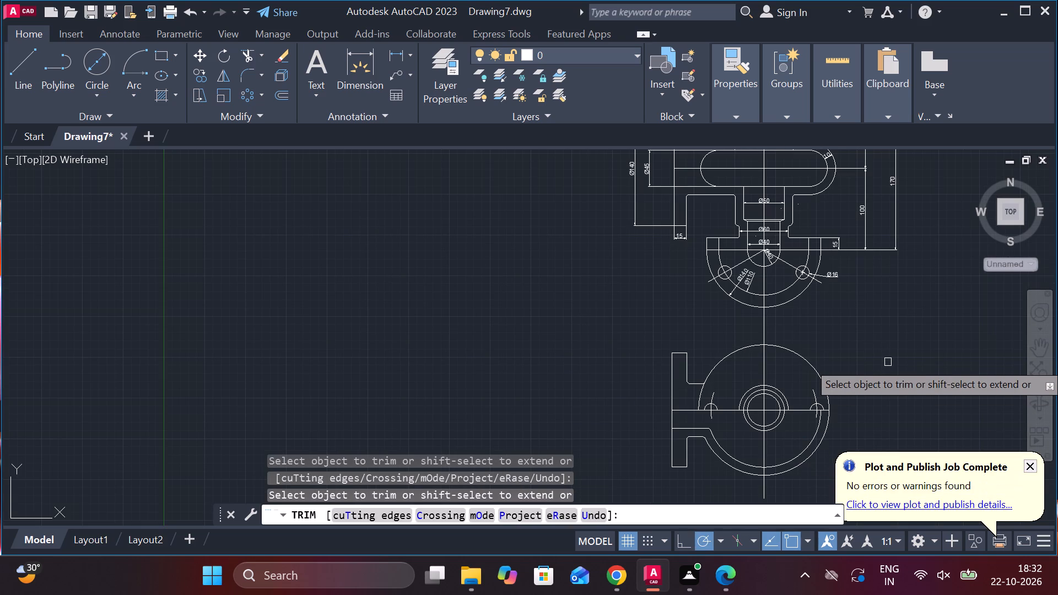
pyautogui.press('Escape')
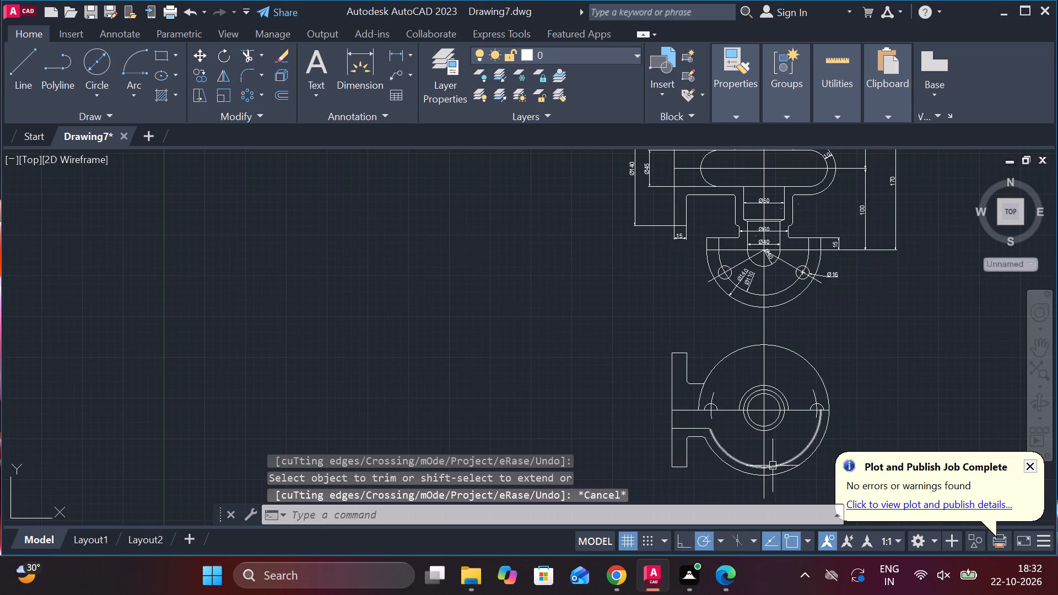
# Add a diameter dimension to the outer lower arc, placing its text inside the circle near the flange side.
pyautogui.click(408, 55)
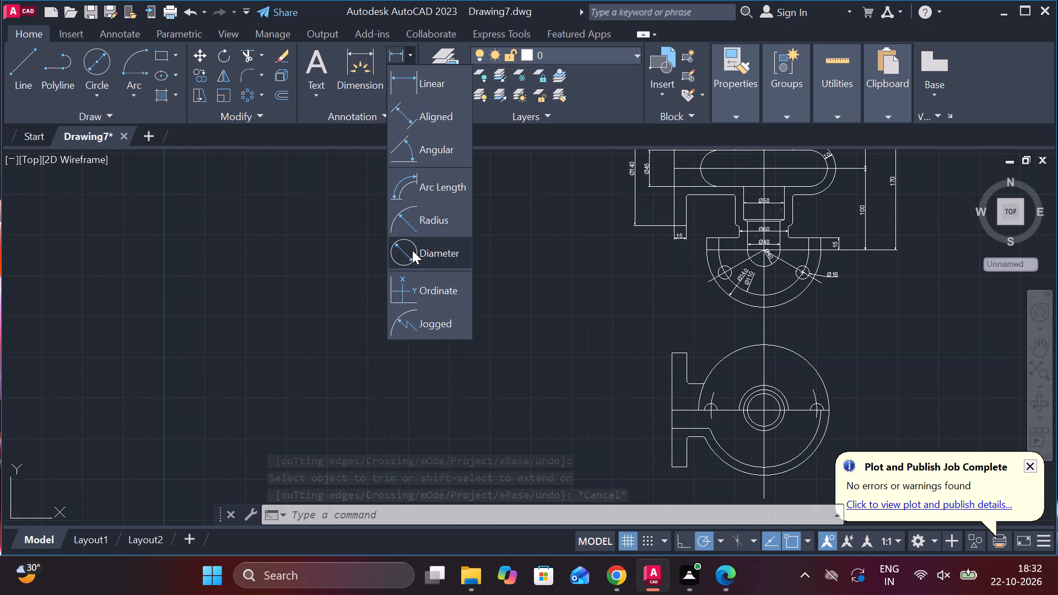
pyautogui.click(412, 249)
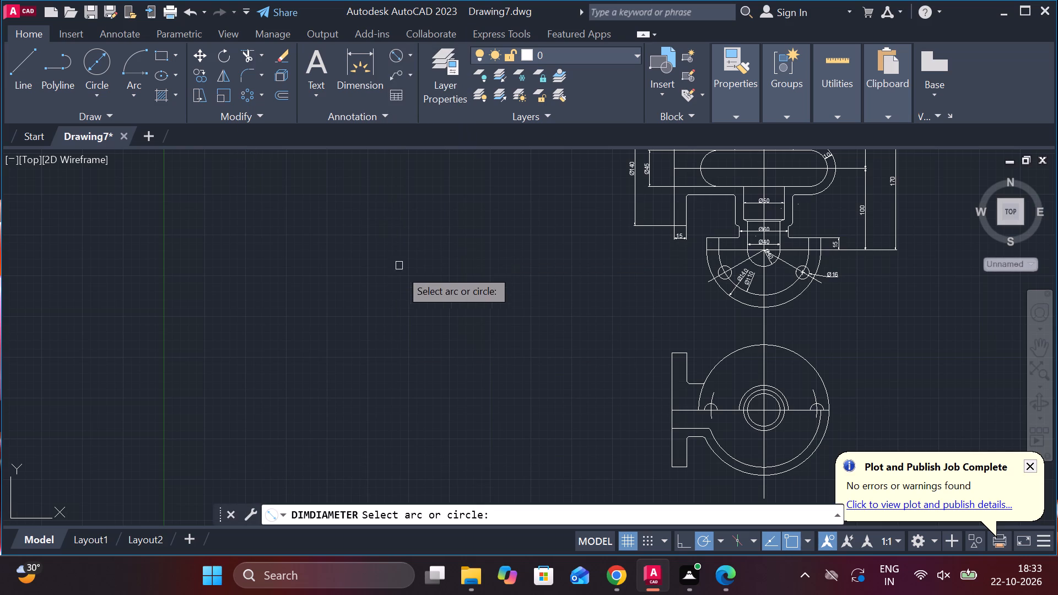
pyautogui.click(729, 467)
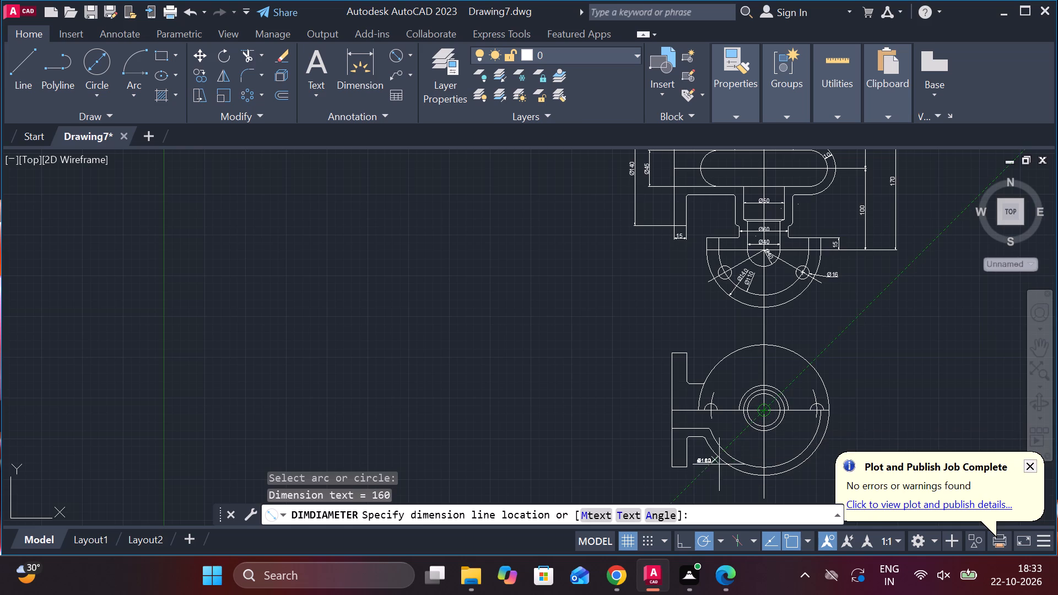
pyautogui.scroll(3, 706, 483)
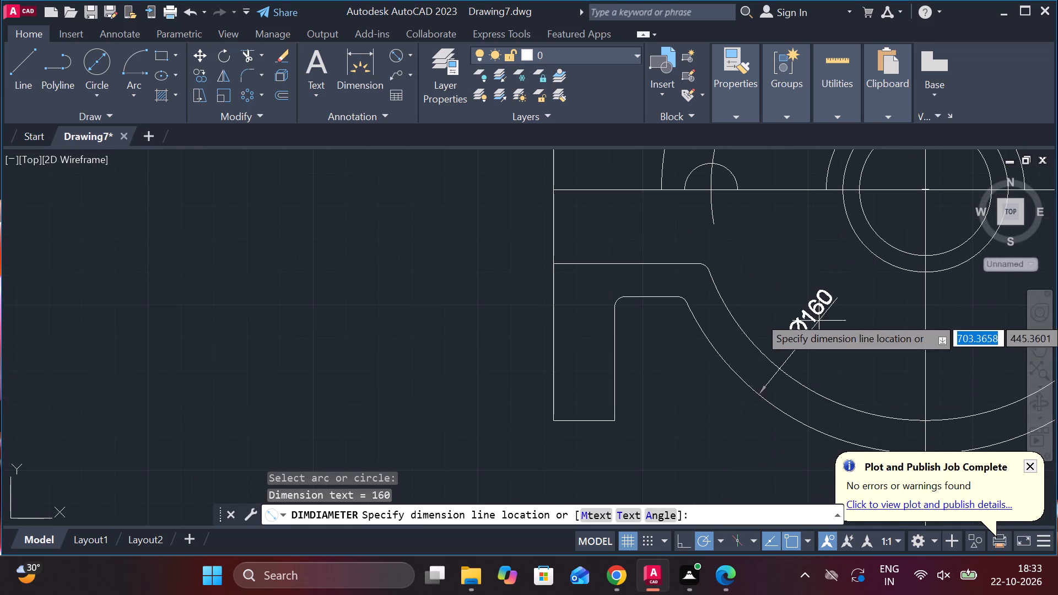
pyautogui.click(840, 300)
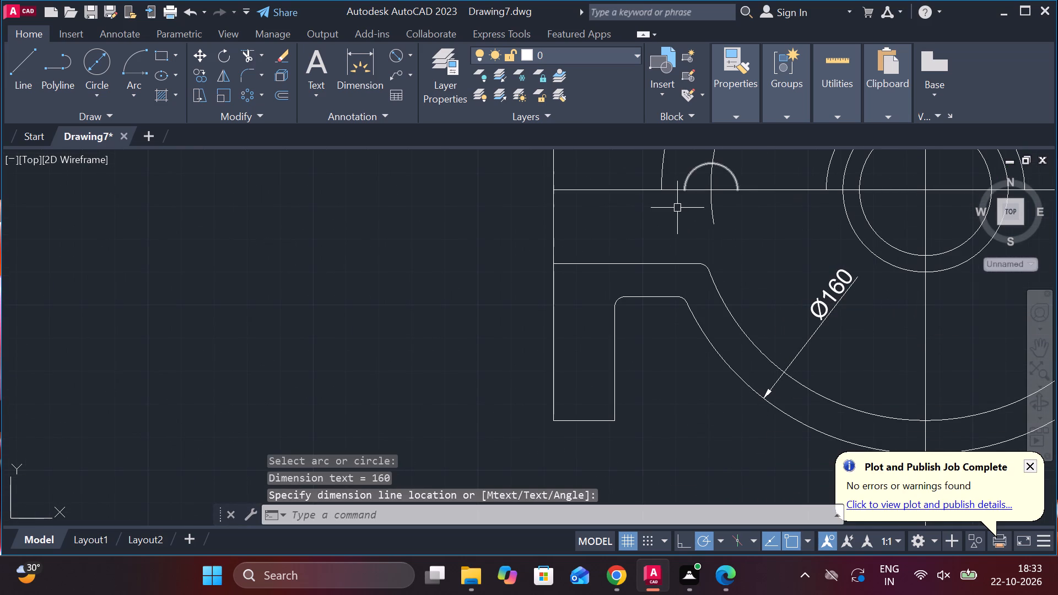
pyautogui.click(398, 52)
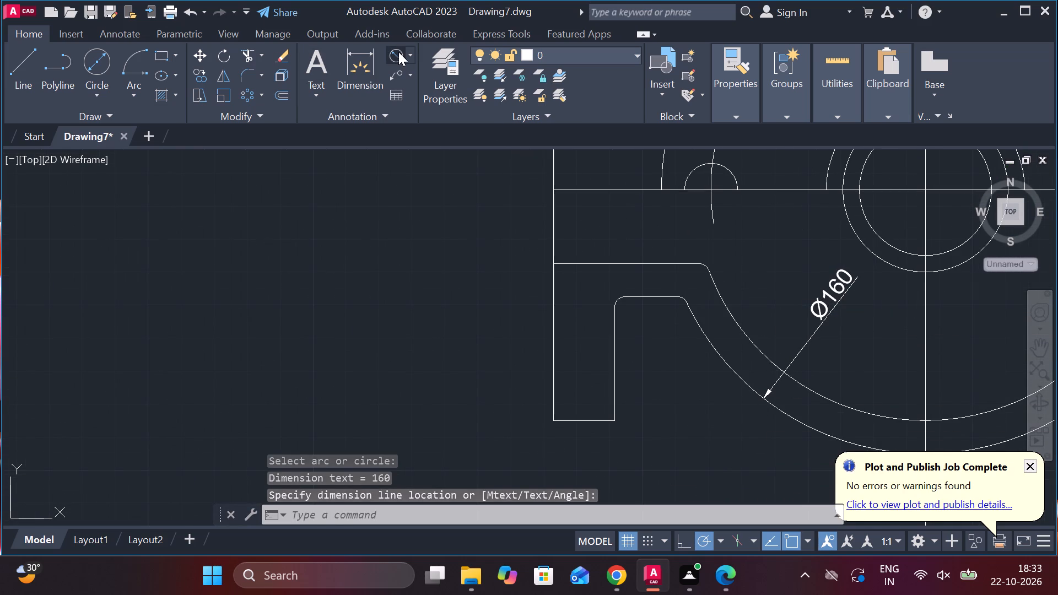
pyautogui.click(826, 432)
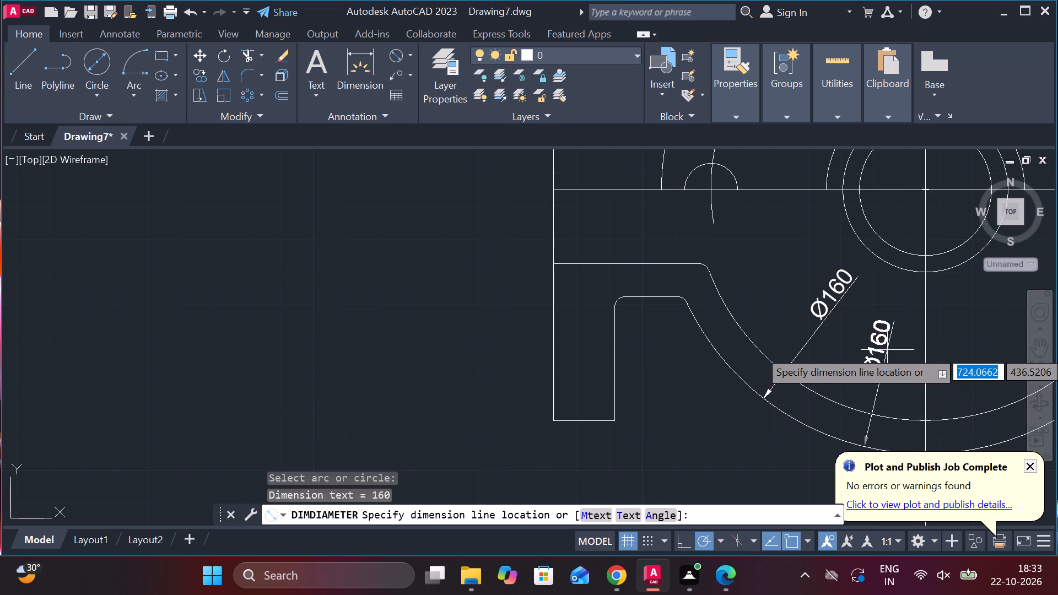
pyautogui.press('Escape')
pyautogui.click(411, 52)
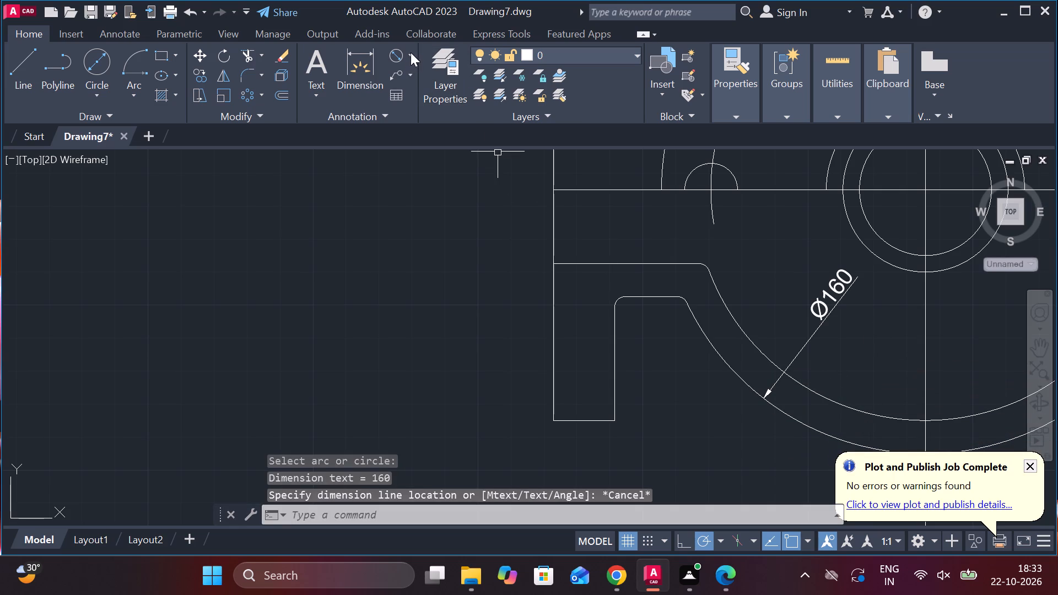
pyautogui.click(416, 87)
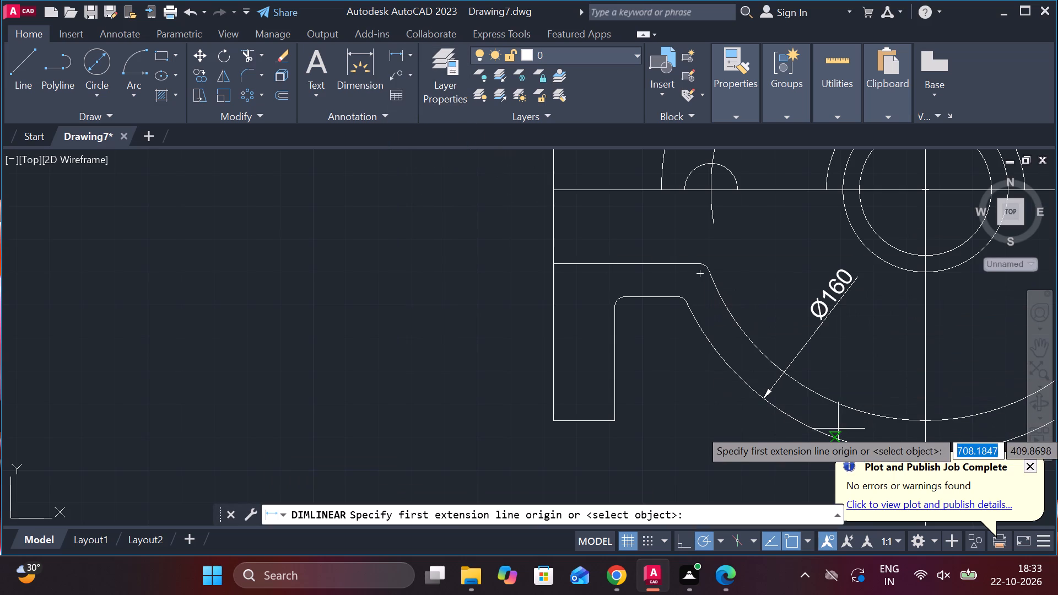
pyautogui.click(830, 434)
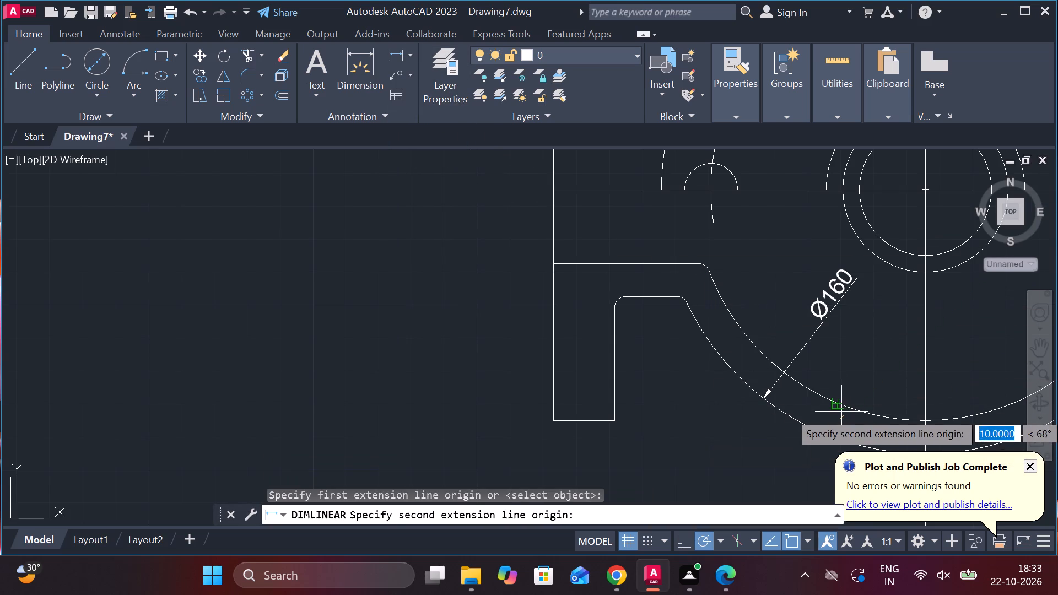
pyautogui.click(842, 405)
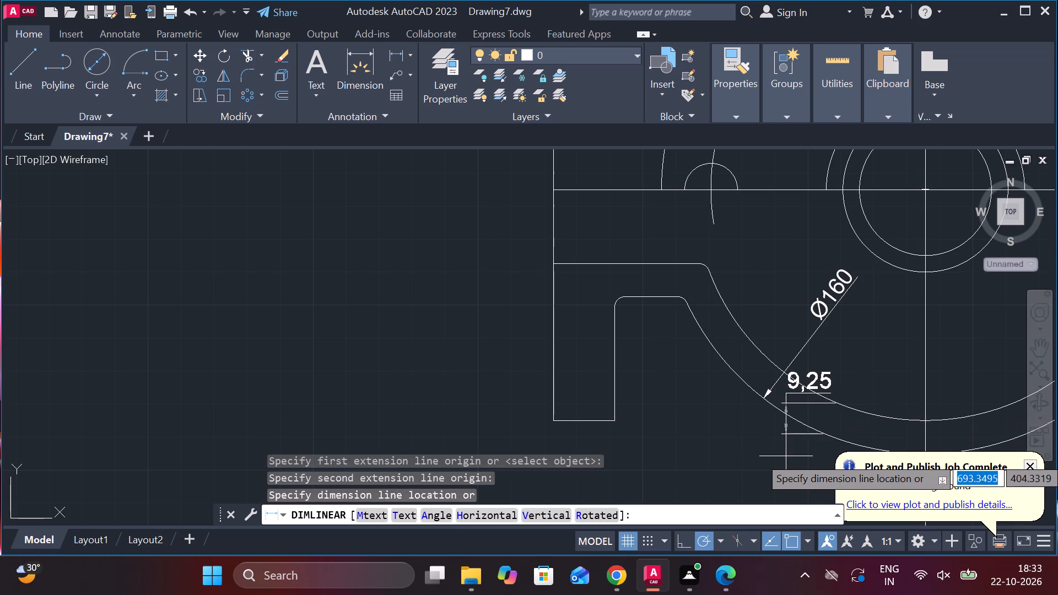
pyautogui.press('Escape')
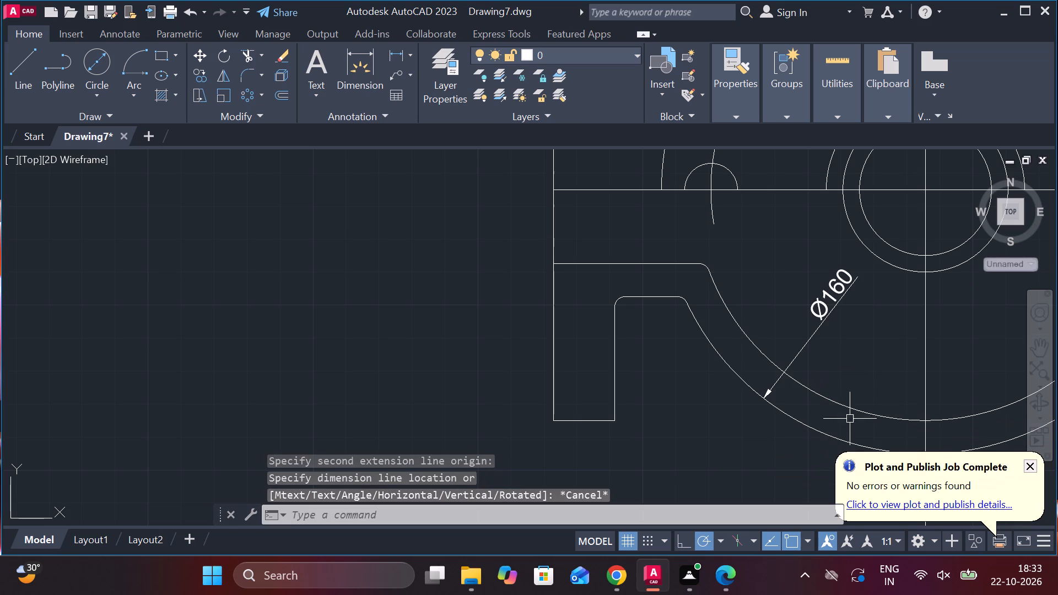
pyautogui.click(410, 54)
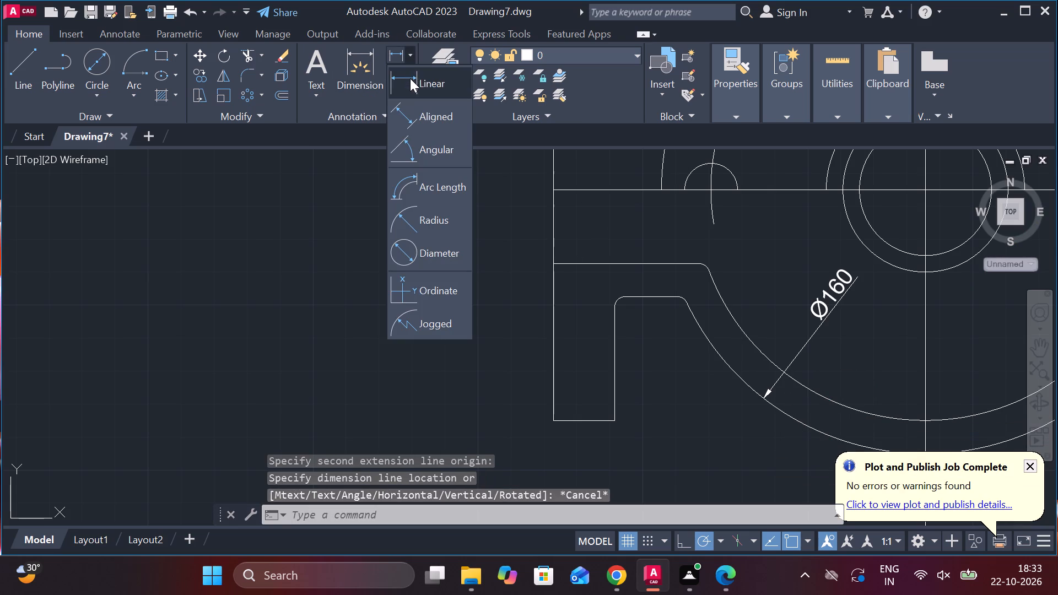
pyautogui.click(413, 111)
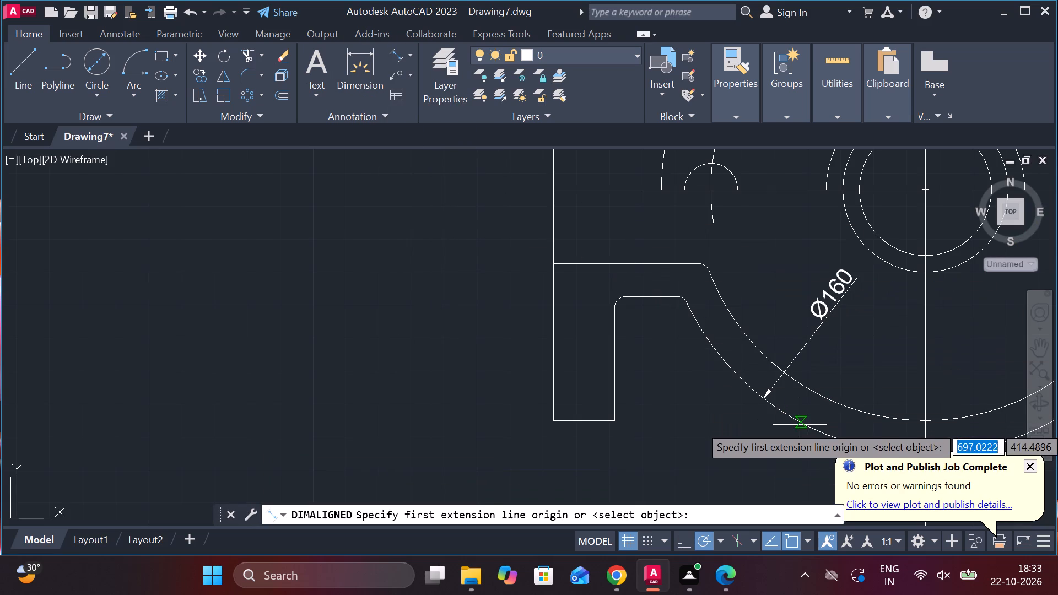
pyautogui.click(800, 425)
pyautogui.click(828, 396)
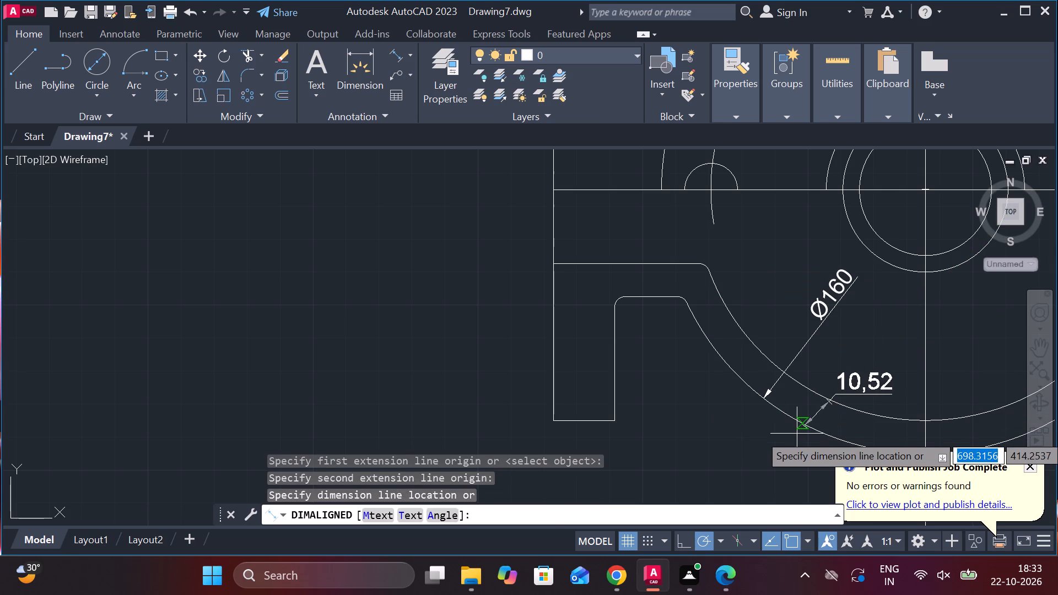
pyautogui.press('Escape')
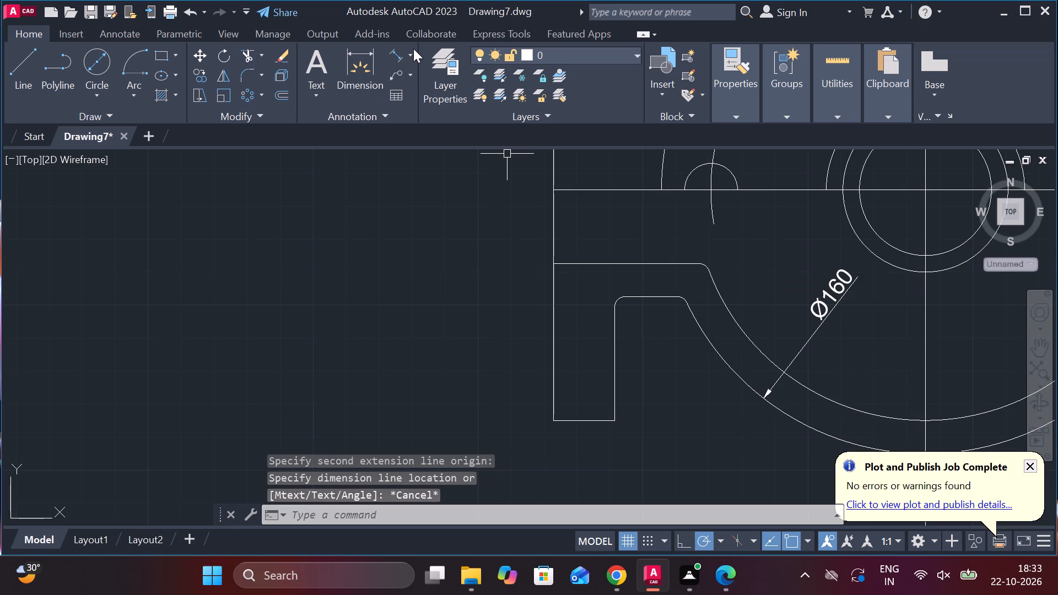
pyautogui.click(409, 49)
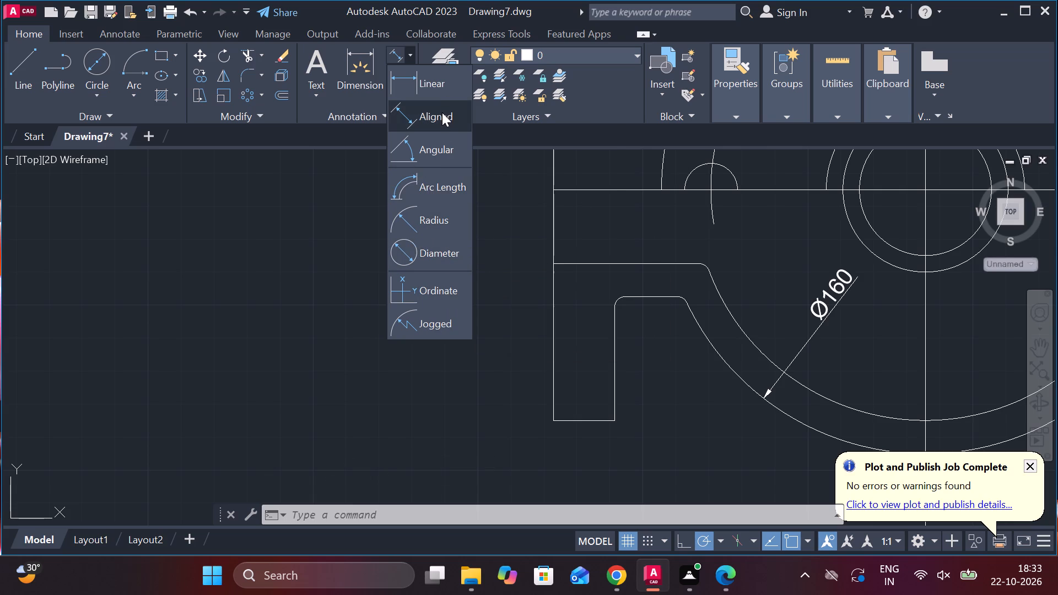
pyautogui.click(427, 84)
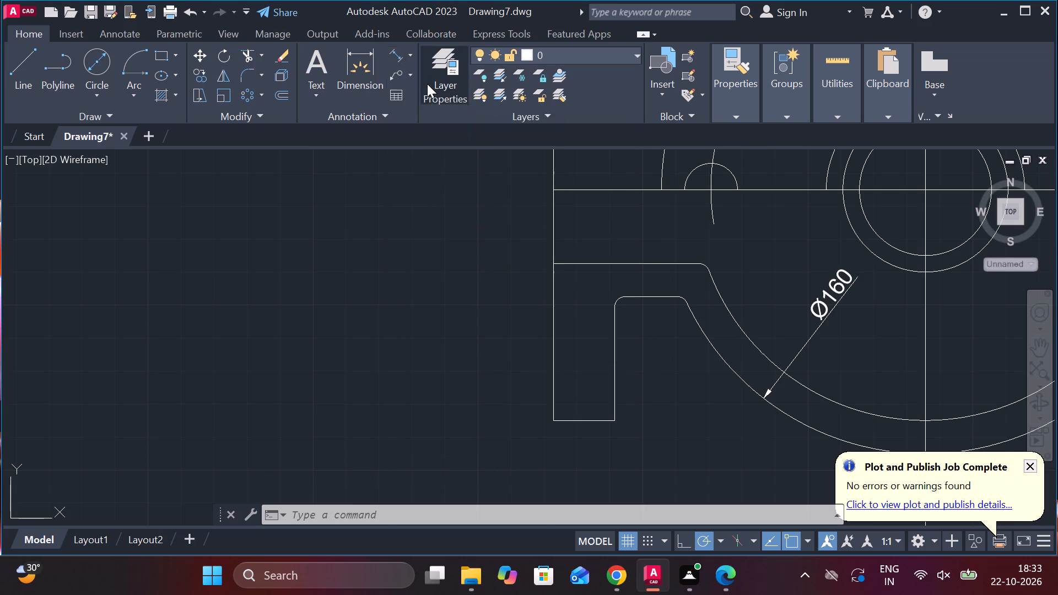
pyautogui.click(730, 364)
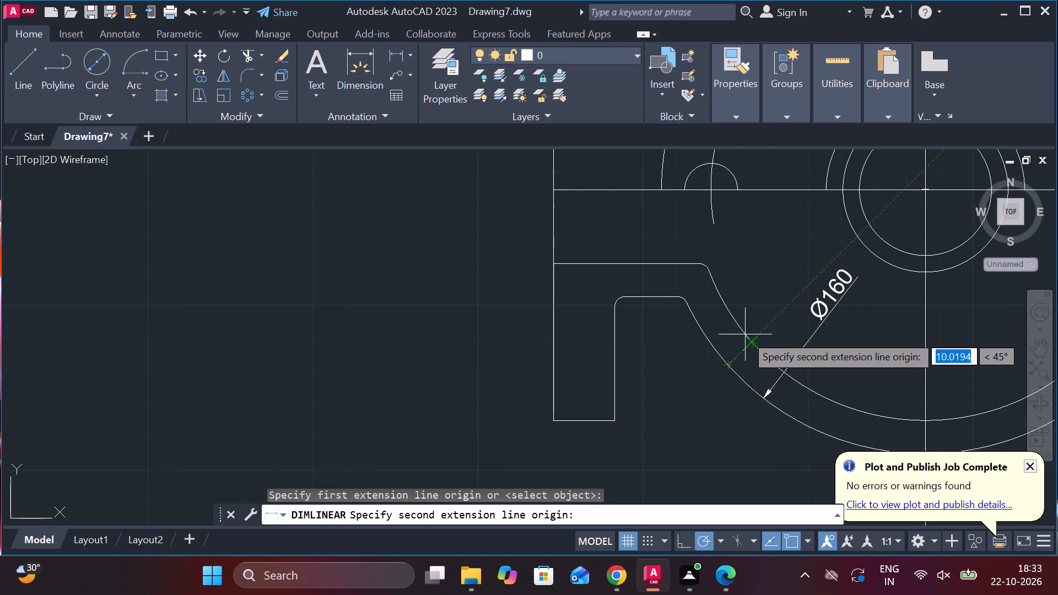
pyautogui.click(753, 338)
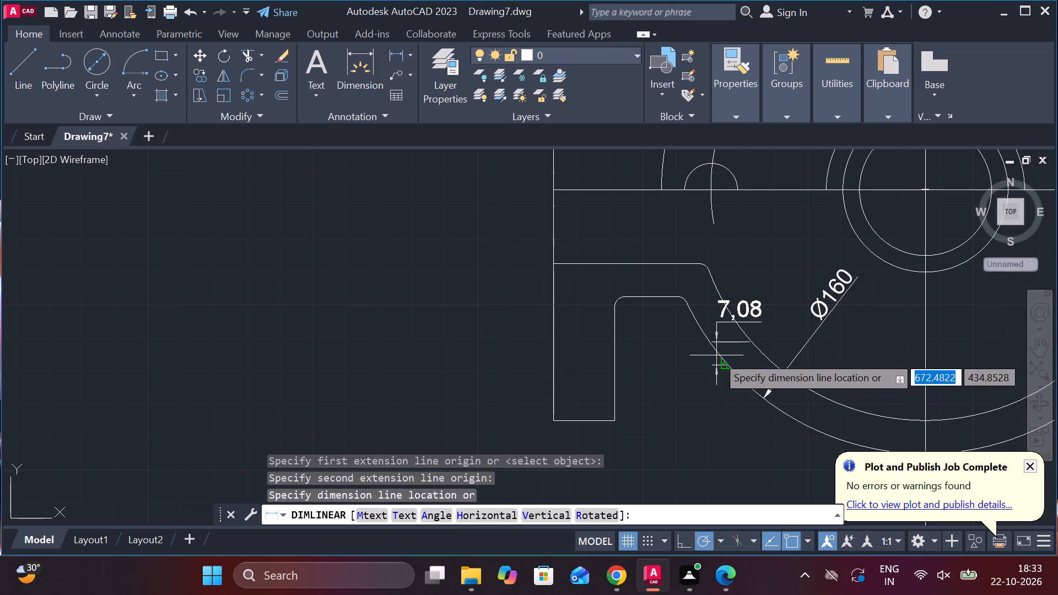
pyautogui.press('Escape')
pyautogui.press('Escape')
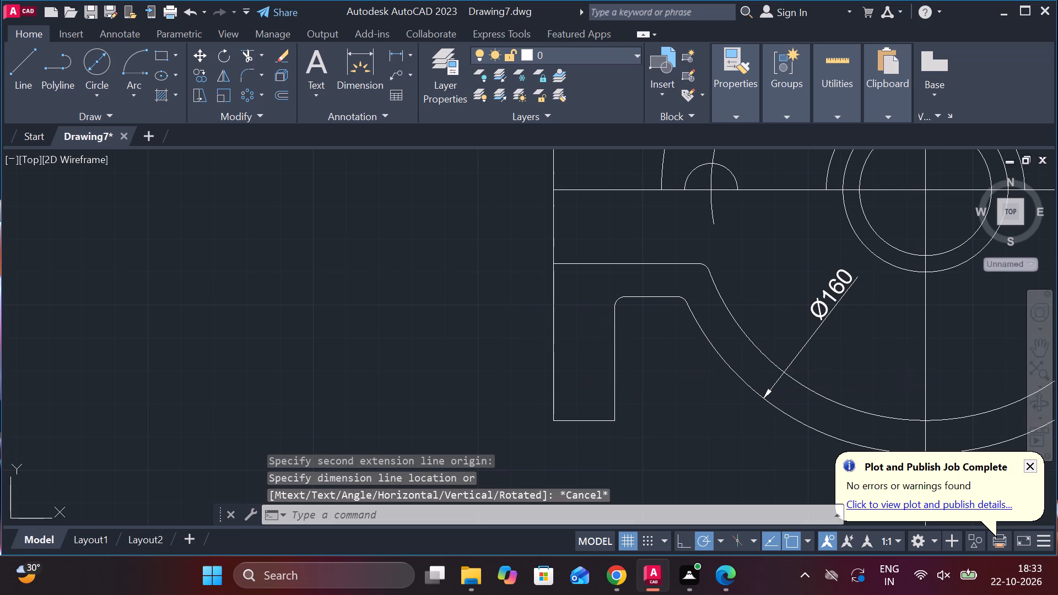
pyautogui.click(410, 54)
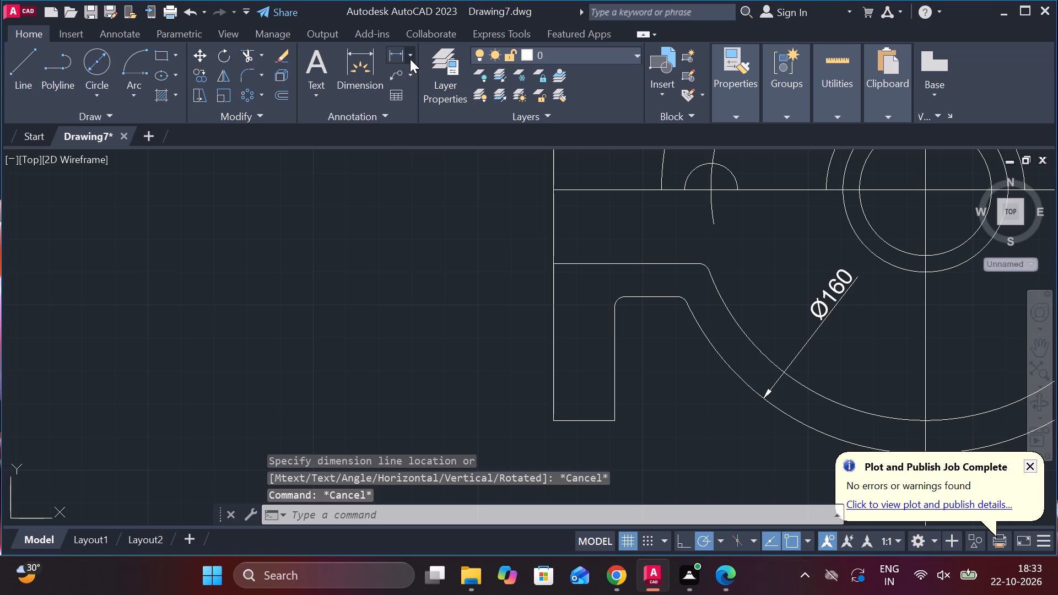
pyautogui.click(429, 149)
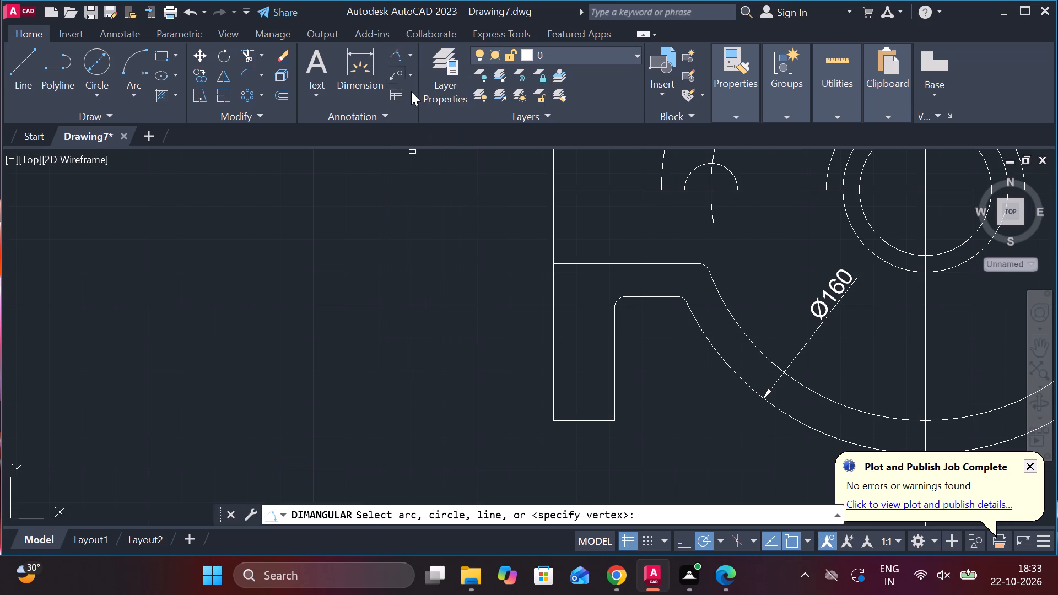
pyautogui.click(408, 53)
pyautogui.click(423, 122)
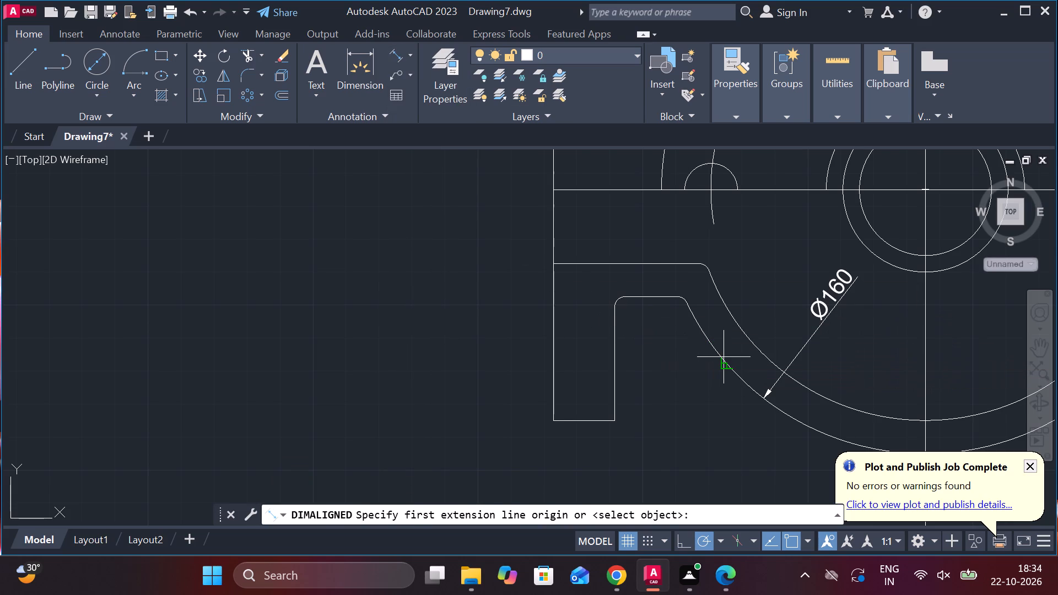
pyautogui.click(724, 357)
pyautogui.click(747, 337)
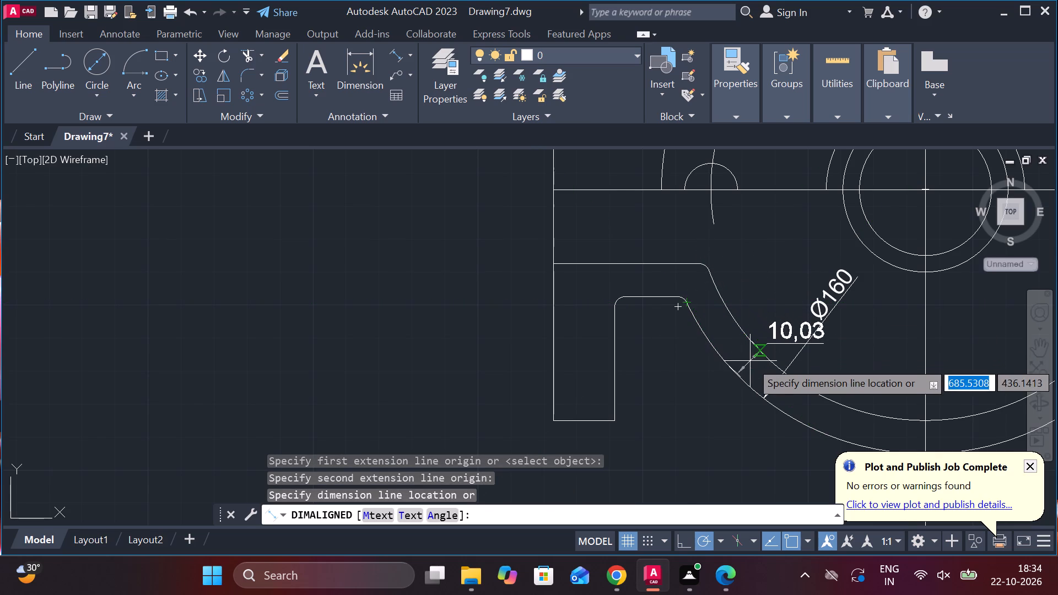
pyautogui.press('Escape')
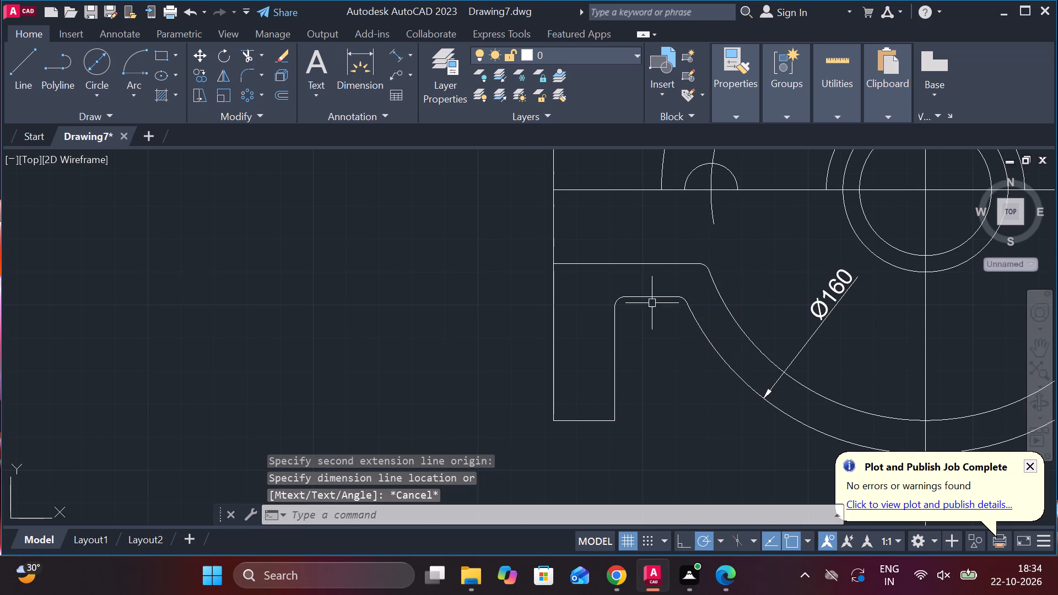
# Add an aligned dimension across the wall thickness between the two horizontal lines of the lower view's side-flange neck.
pyautogui.click(396, 55)
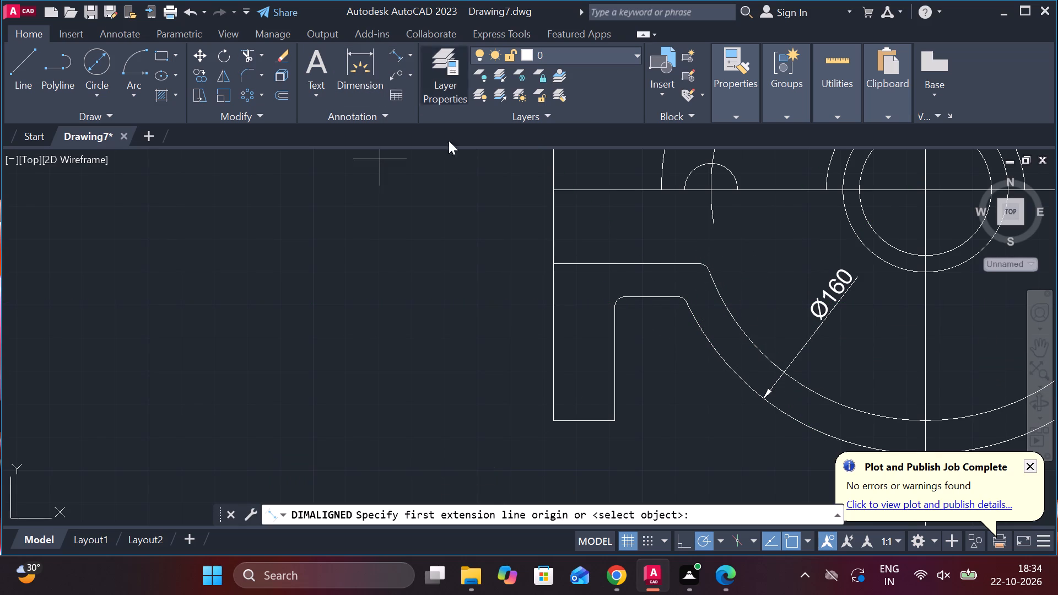
pyautogui.click(644, 266)
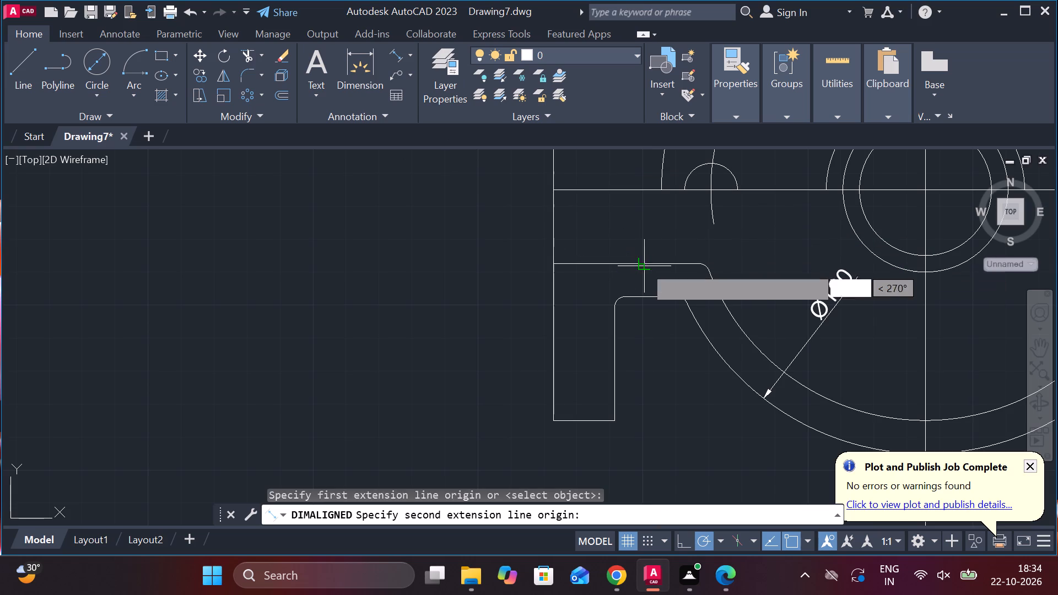
pyautogui.click(646, 296)
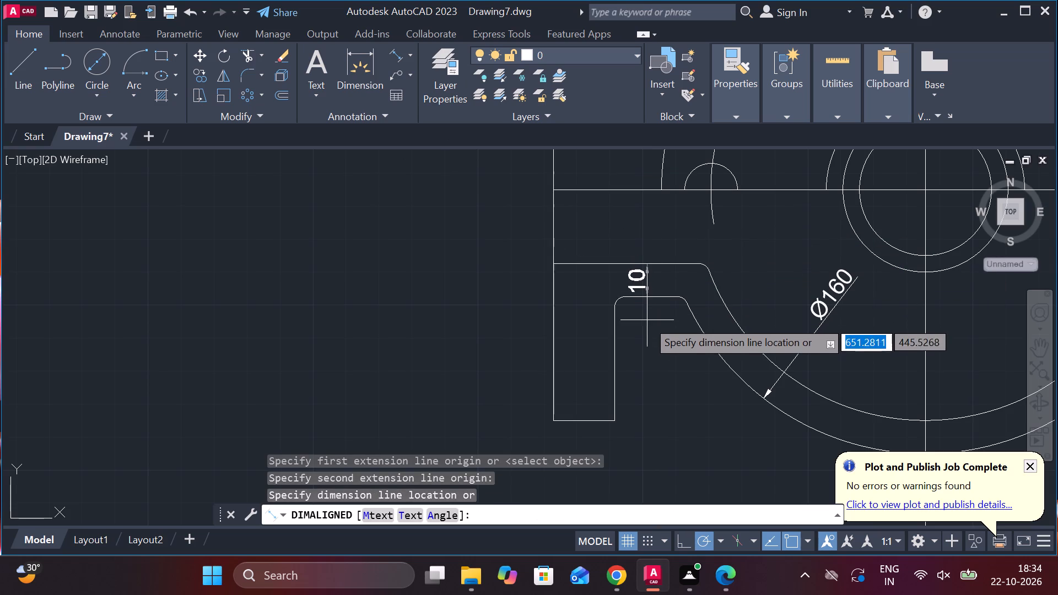
pyautogui.click(654, 332)
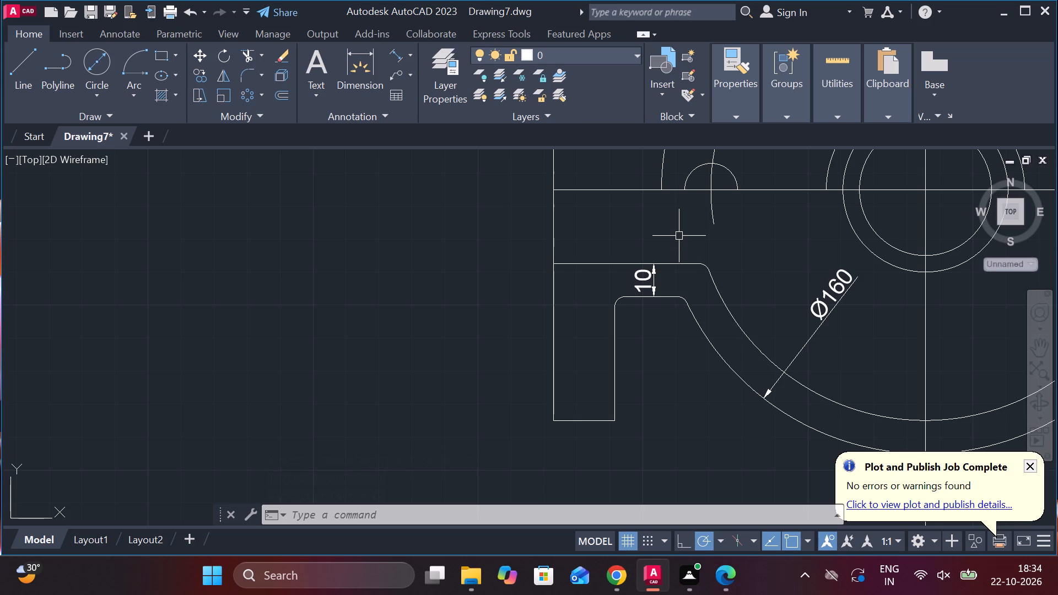
# Examine the overall layout of the dimensioned upper view and the lower view, and the free space around them.
pyautogui.scroll(-5, 679, 236)
pyautogui.scroll(1, 838, 177)
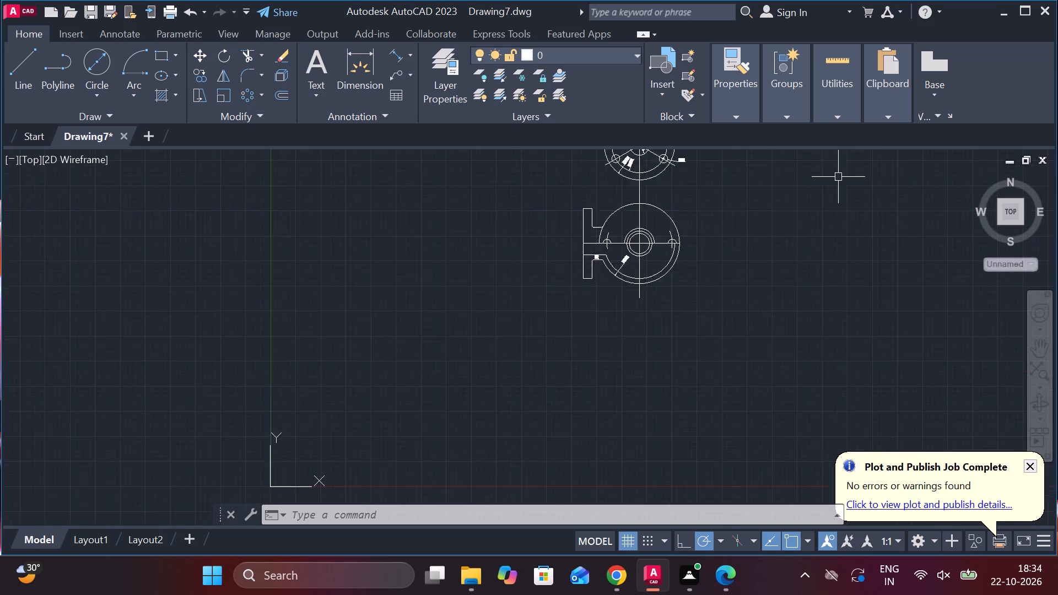
pyautogui.scroll(1, 838, 177)
pyautogui.scroll(-1, 838, 177)
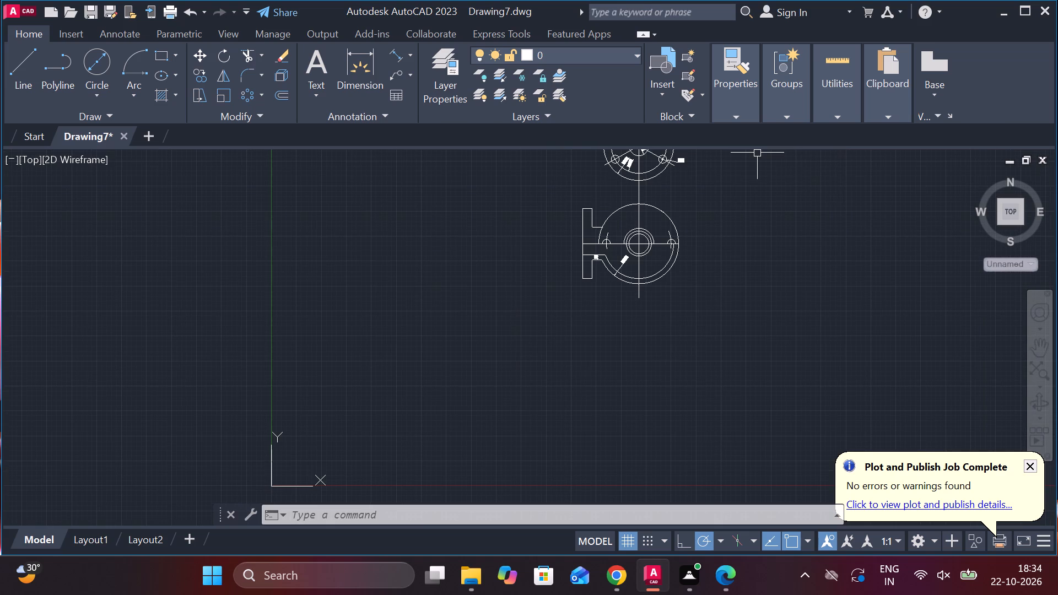
pyautogui.scroll(-4, 725, 147)
pyautogui.scroll(3, 749, 163)
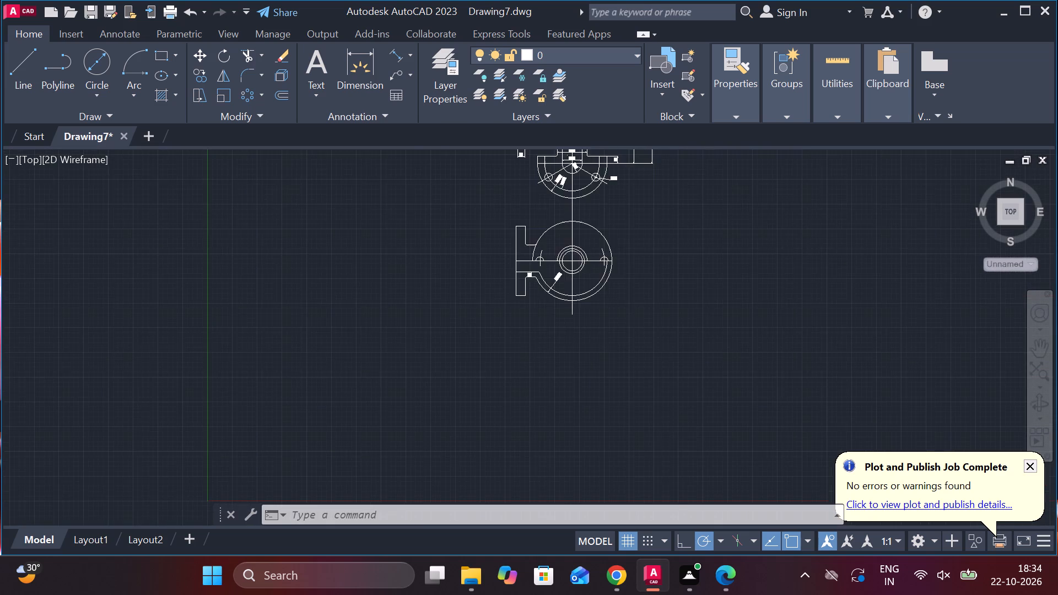
pyautogui.scroll(-4, 629, 233)
pyautogui.scroll(1, 628, 234)
pyautogui.scroll(2, 666, 160)
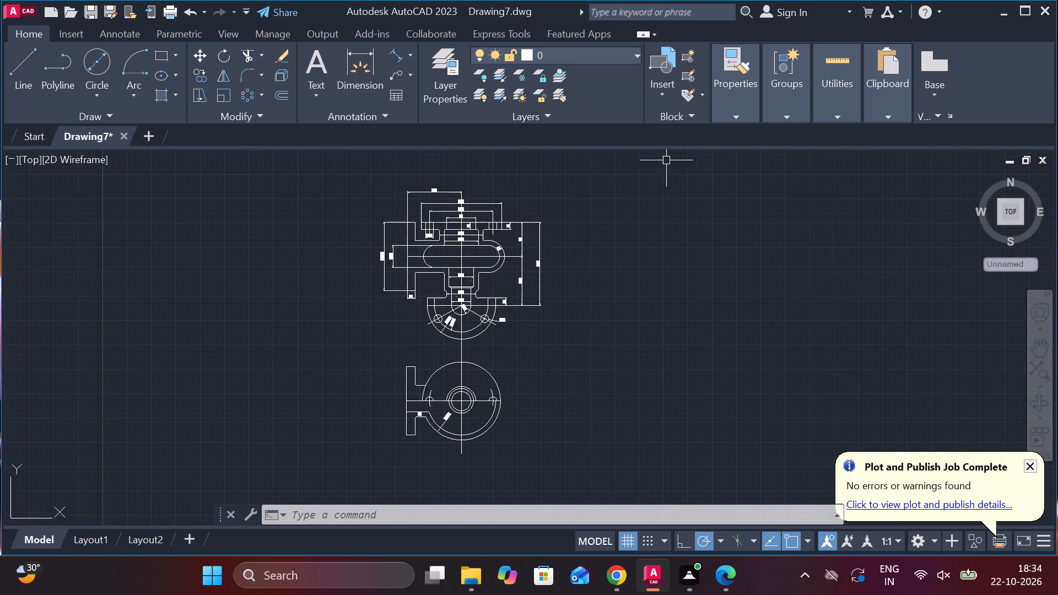
pyautogui.scroll(1, 666, 160)
pyautogui.scroll(-1, 646, 188)
pyautogui.scroll(1, 605, 355)
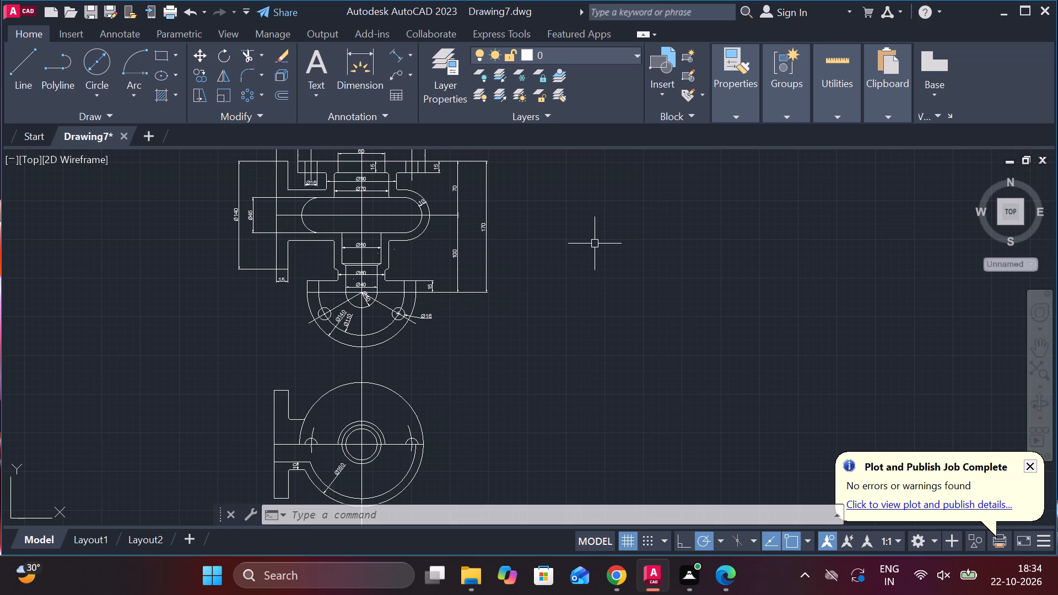
pyautogui.scroll(-2, 177, 199)
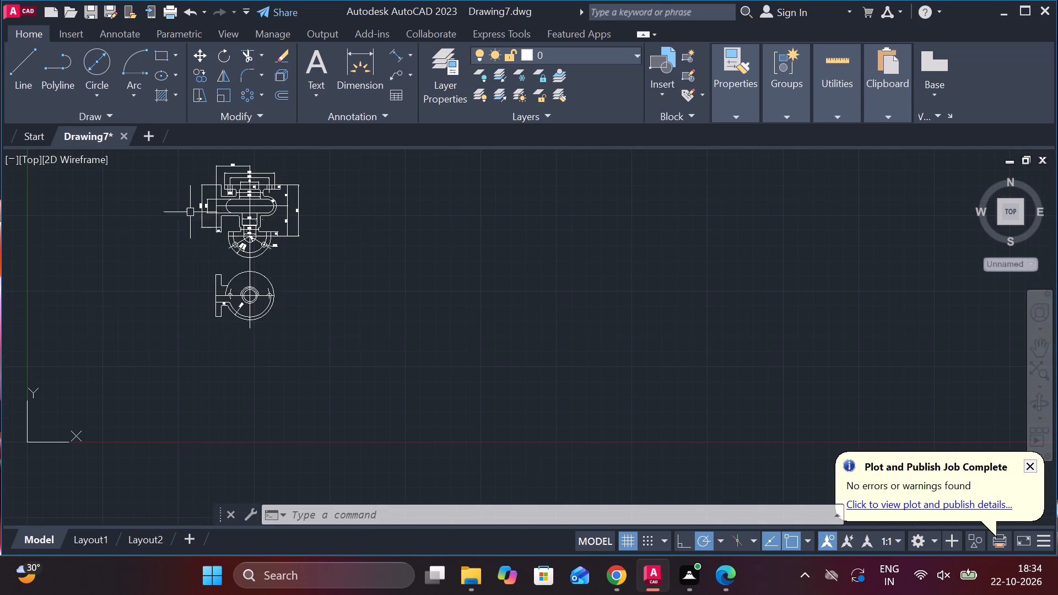
pyautogui.click(29, 62)
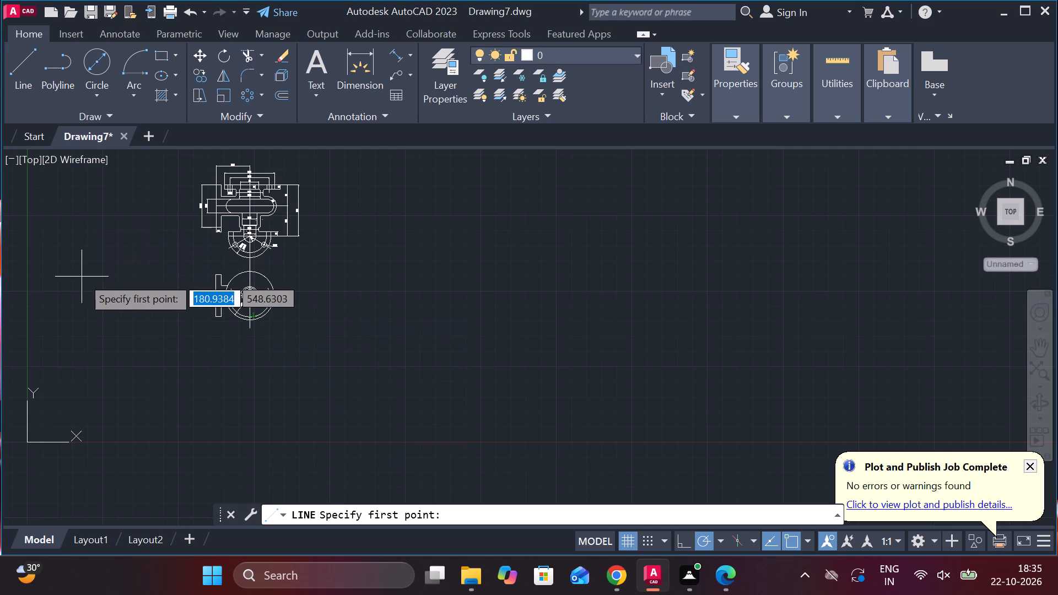
pyautogui.press('Escape')
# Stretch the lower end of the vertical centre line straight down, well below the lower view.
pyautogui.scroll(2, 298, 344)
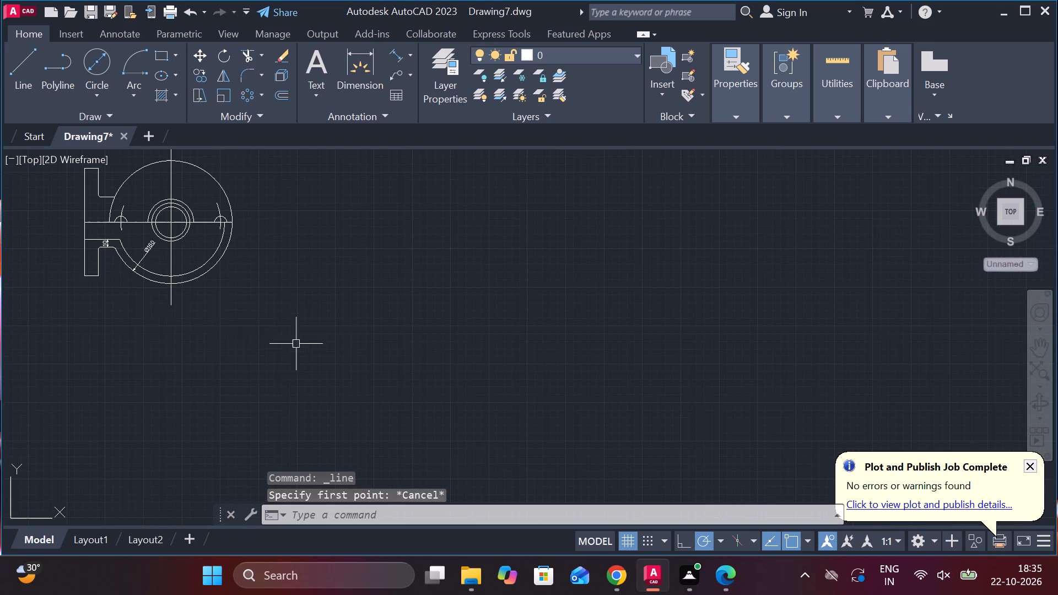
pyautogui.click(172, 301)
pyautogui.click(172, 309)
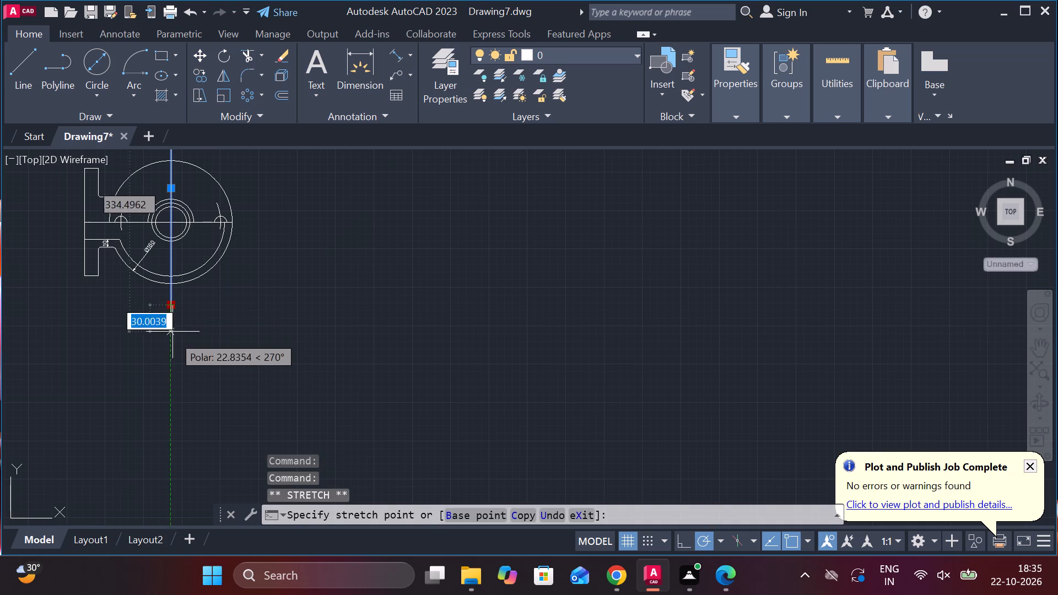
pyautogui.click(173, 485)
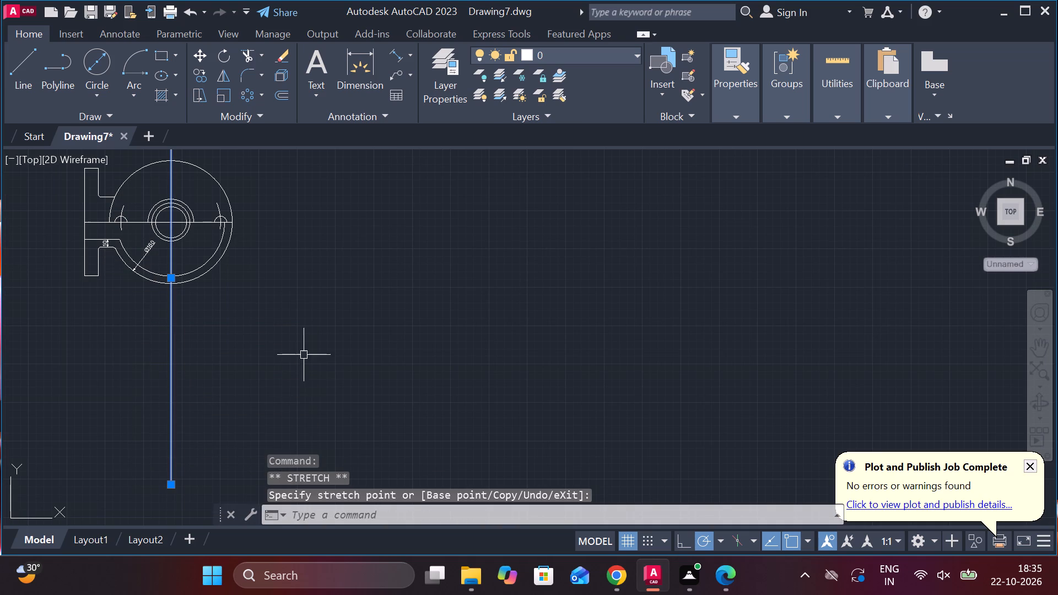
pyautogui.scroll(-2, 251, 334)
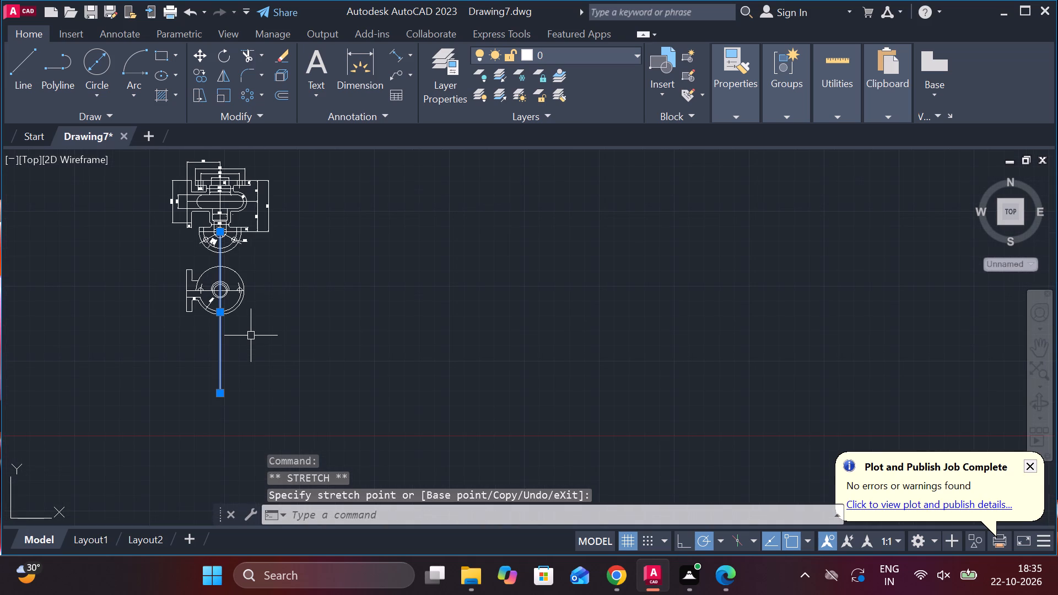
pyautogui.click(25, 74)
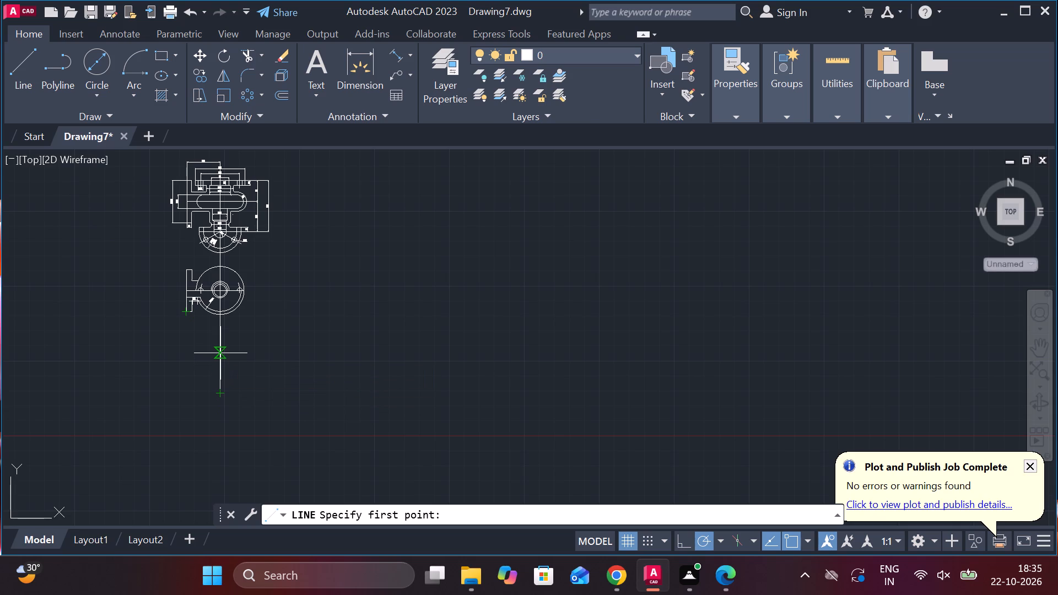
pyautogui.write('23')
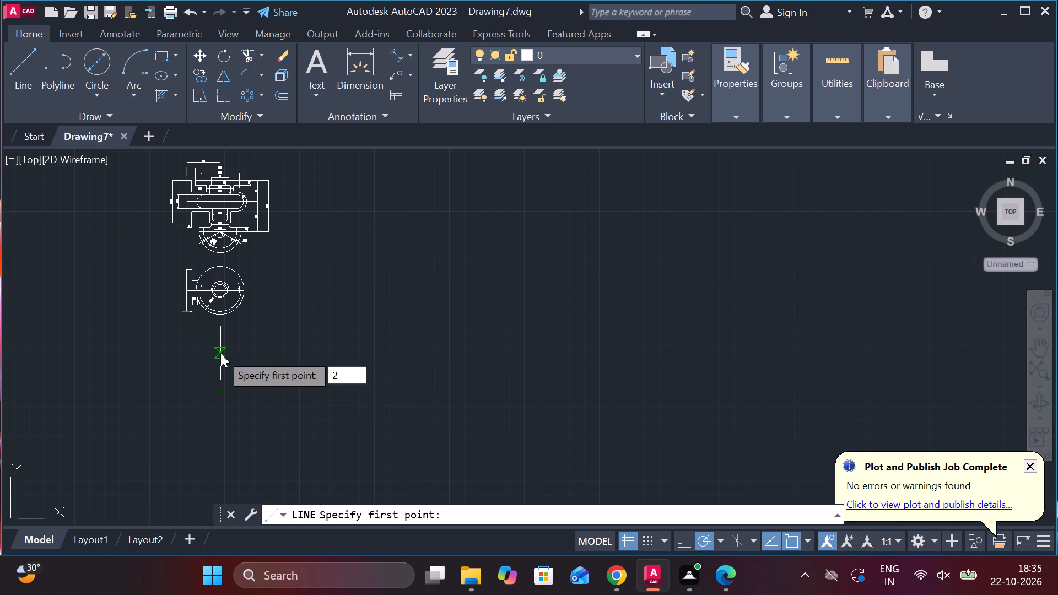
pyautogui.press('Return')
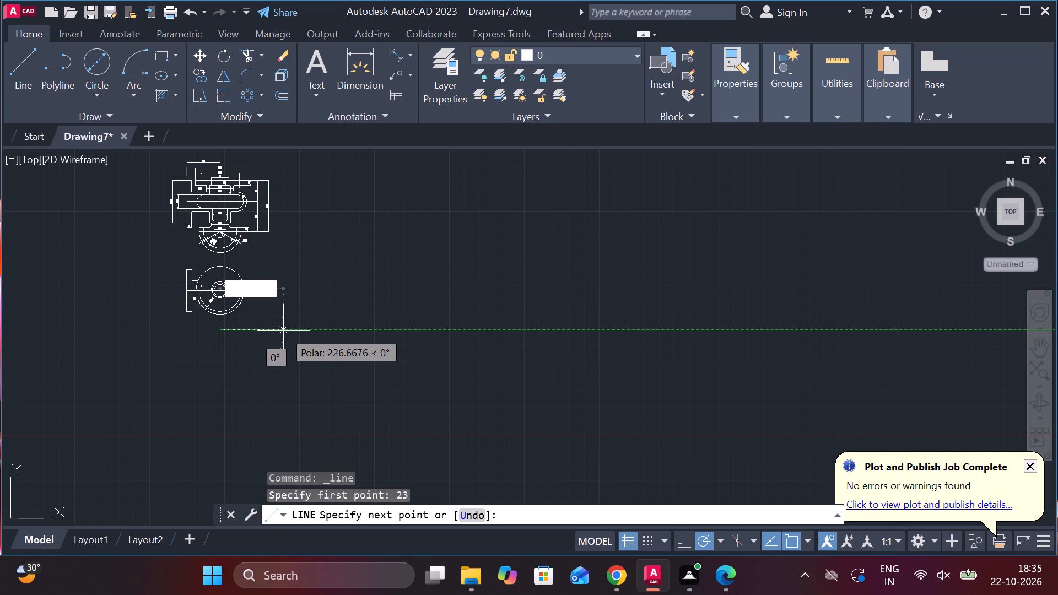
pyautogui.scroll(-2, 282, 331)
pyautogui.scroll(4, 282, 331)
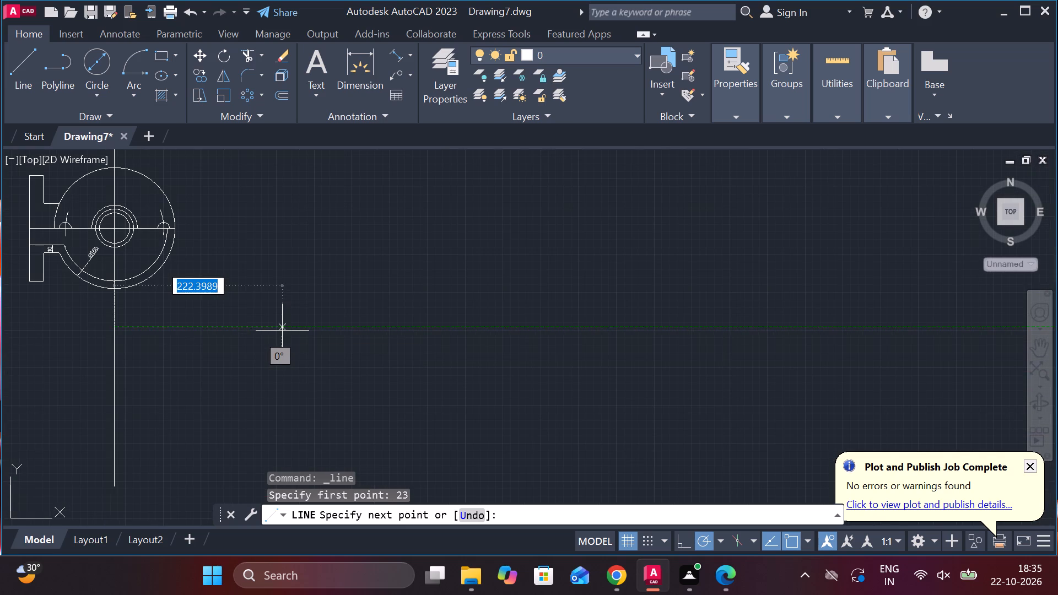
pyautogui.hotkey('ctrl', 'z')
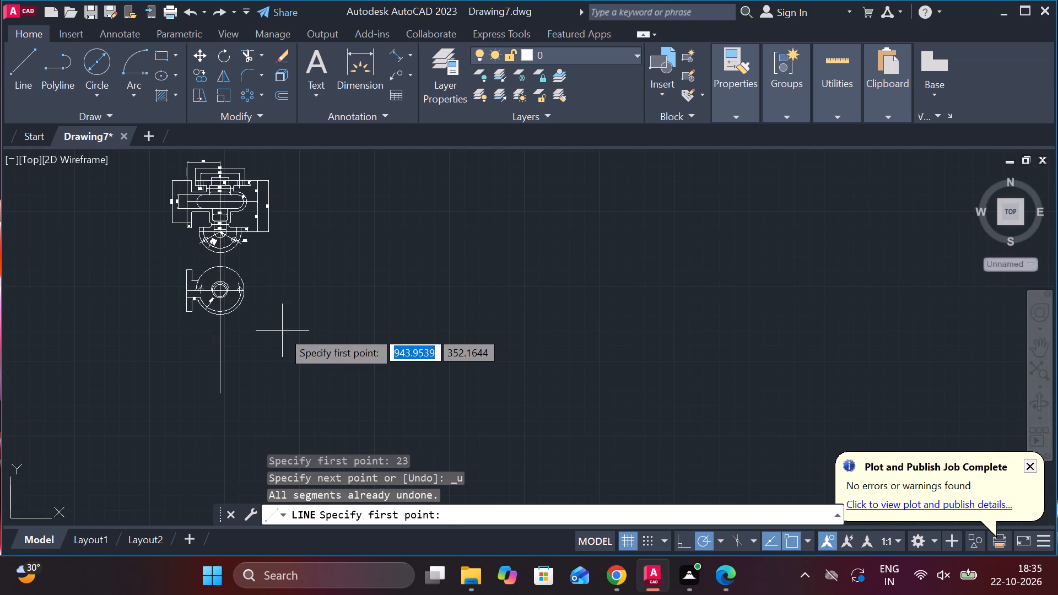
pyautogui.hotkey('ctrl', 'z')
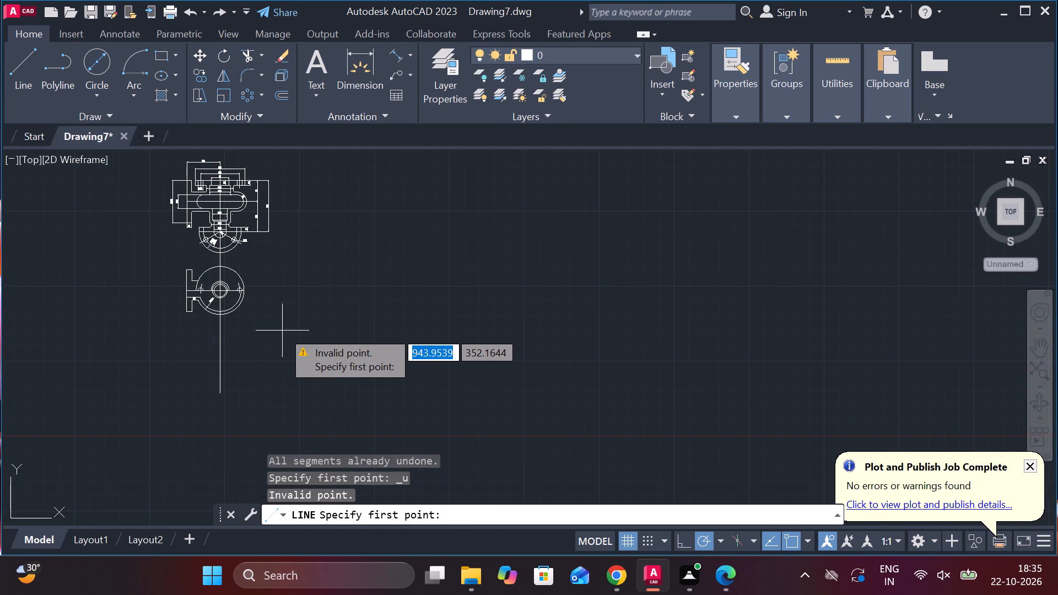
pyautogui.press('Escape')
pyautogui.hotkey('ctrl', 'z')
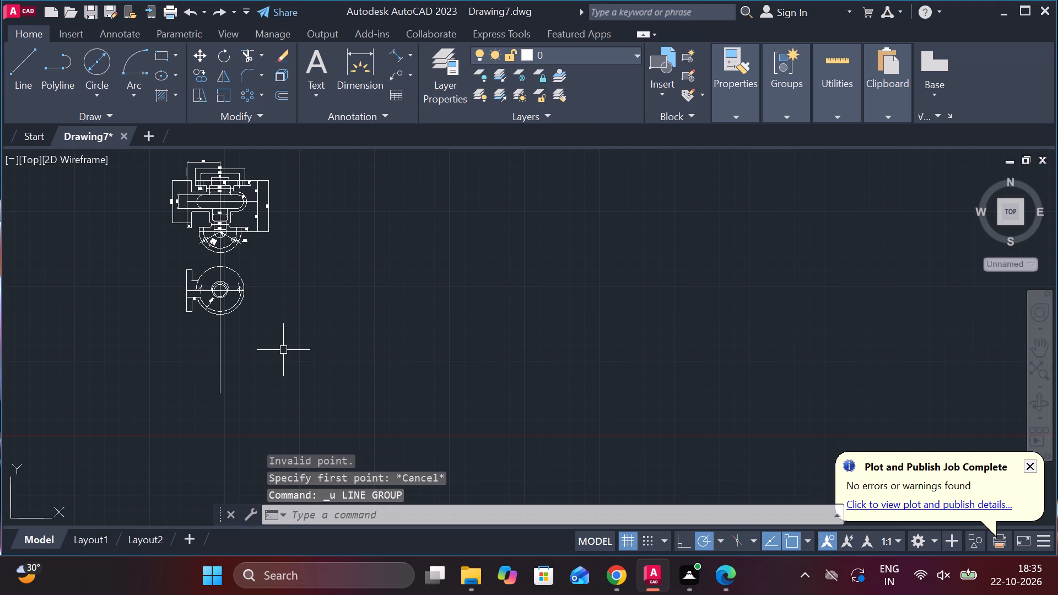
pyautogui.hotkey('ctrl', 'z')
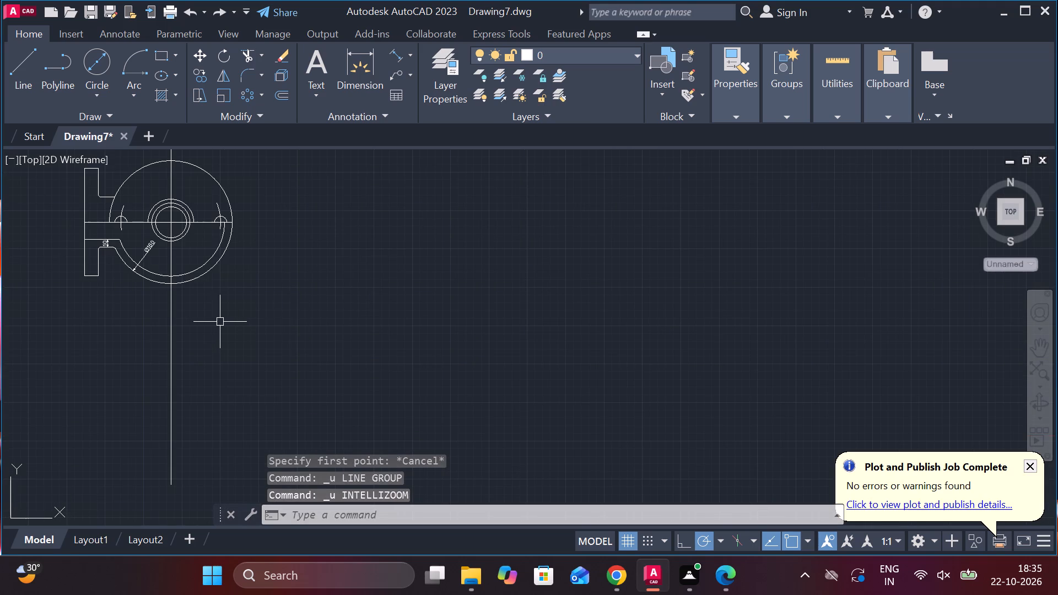
# Shorten the vertical centre line so its lower end sits just below the outer circle of the lower view.
pyautogui.scroll(-3, 222, 322)
pyautogui.scroll(4, 206, 340)
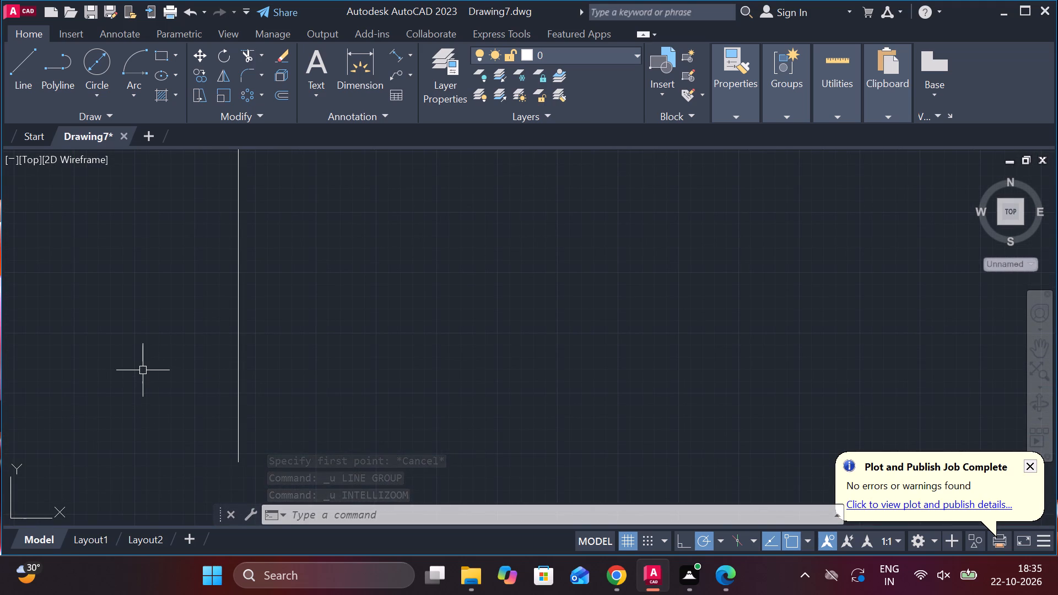
pyautogui.scroll(-2, 143, 370)
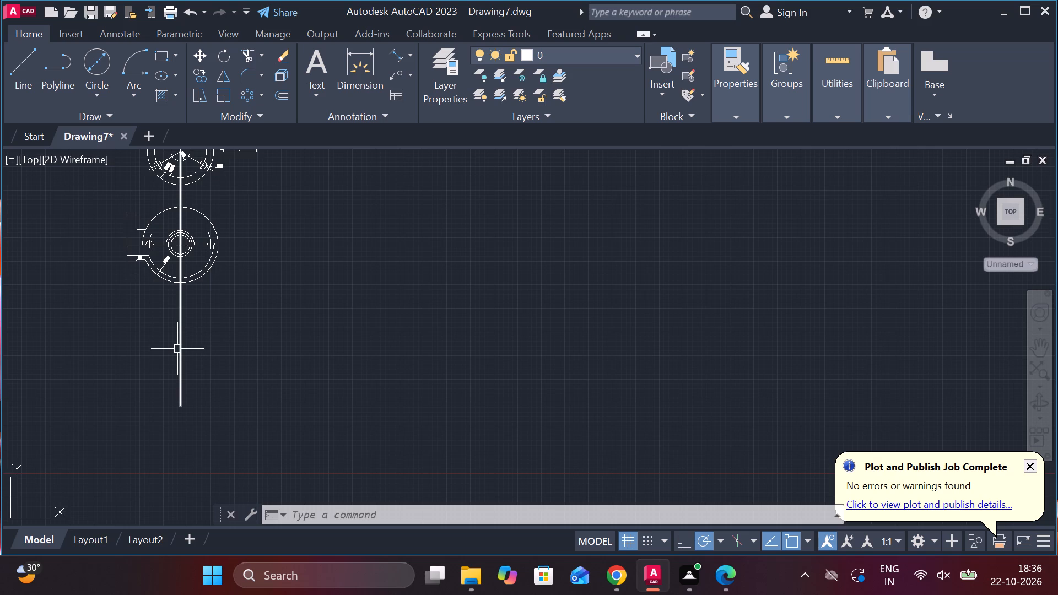
pyautogui.click(180, 396)
pyautogui.moveTo(180, 406); pyautogui.dragTo(179, 304)
pyautogui.click(179, 304)
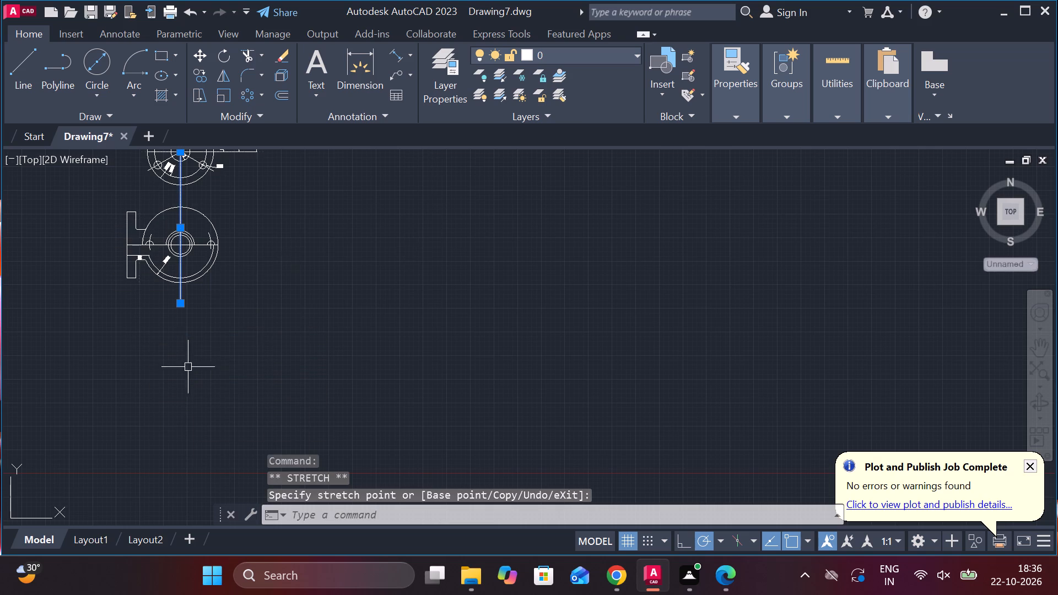
# Draw a horizontal line in the empty area beyond and slightly below the lower view, on the side opposite the flange.
pyautogui.moveTo(24, 64); pyautogui.dragTo(26, 75)
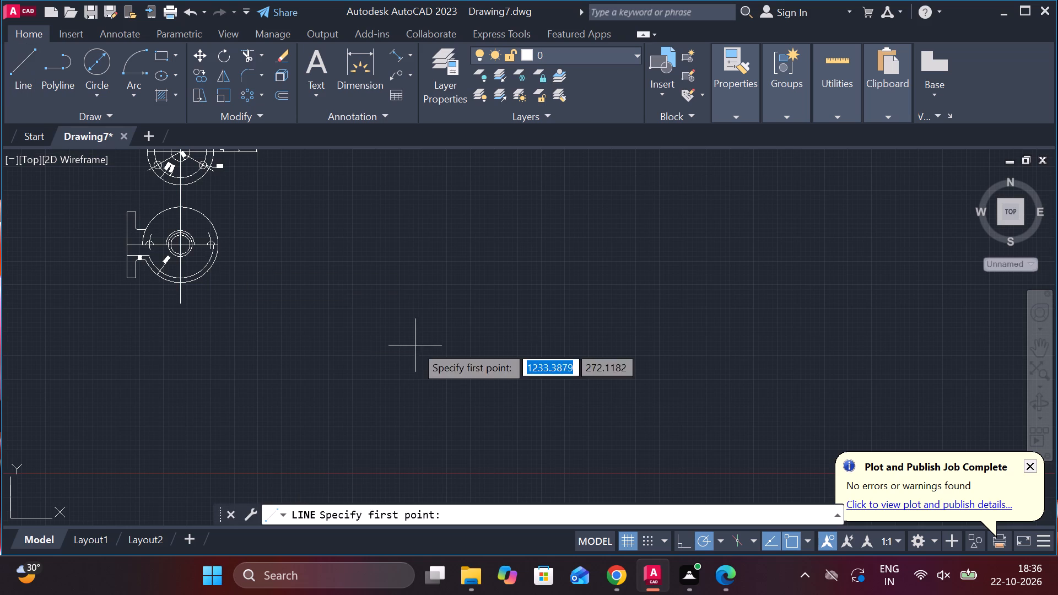
pyautogui.click(287, 335)
pyautogui.click(501, 333)
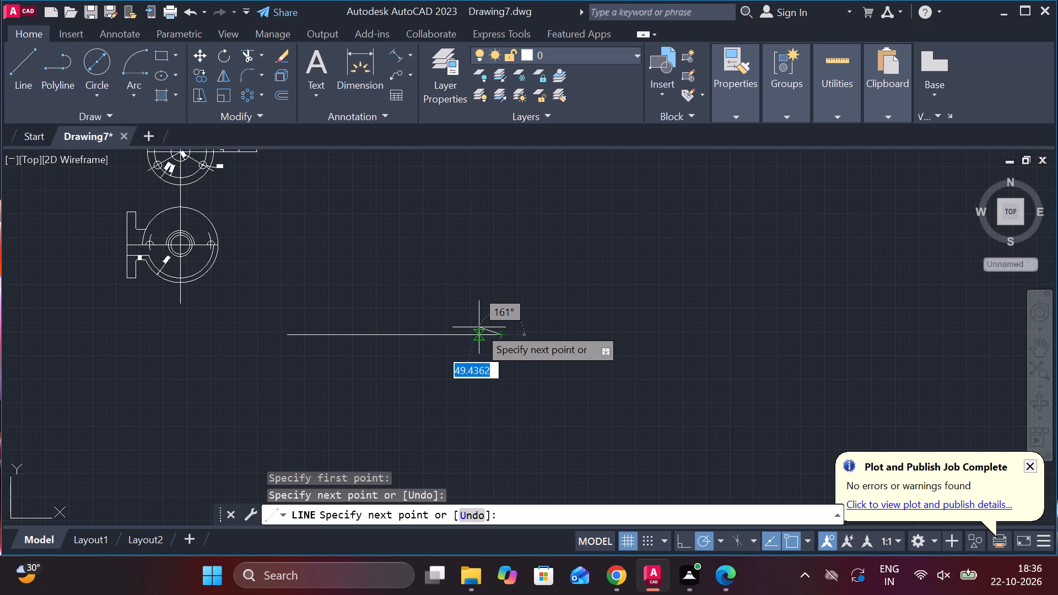
pyautogui.hotkey('ctrl', 'z')
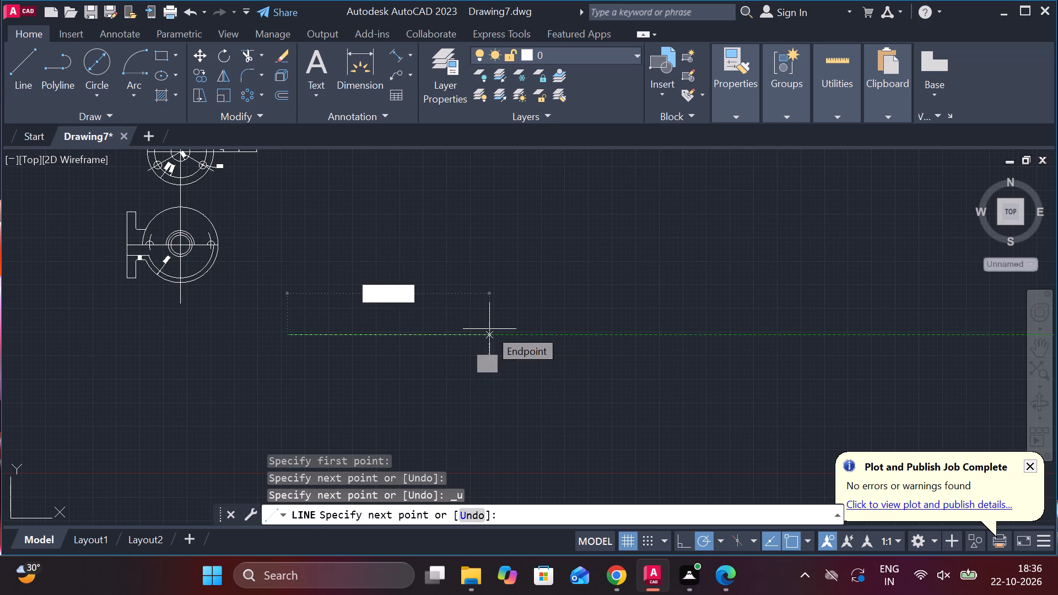
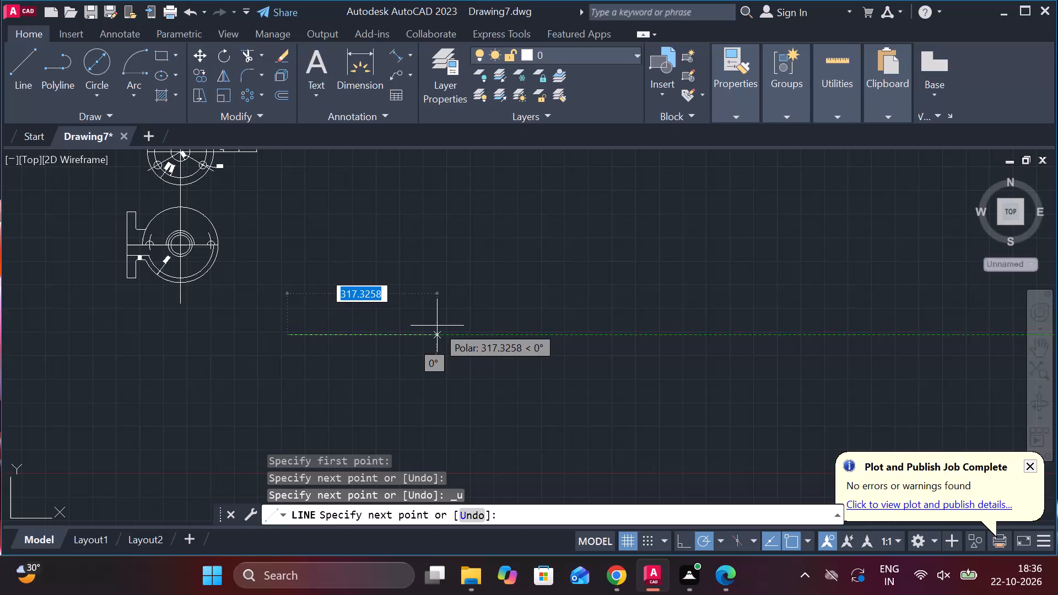
# Draw a closed rectangle of lines 55 wide and 23 high in the empty area beside the lower view.
pyautogui.write('55')
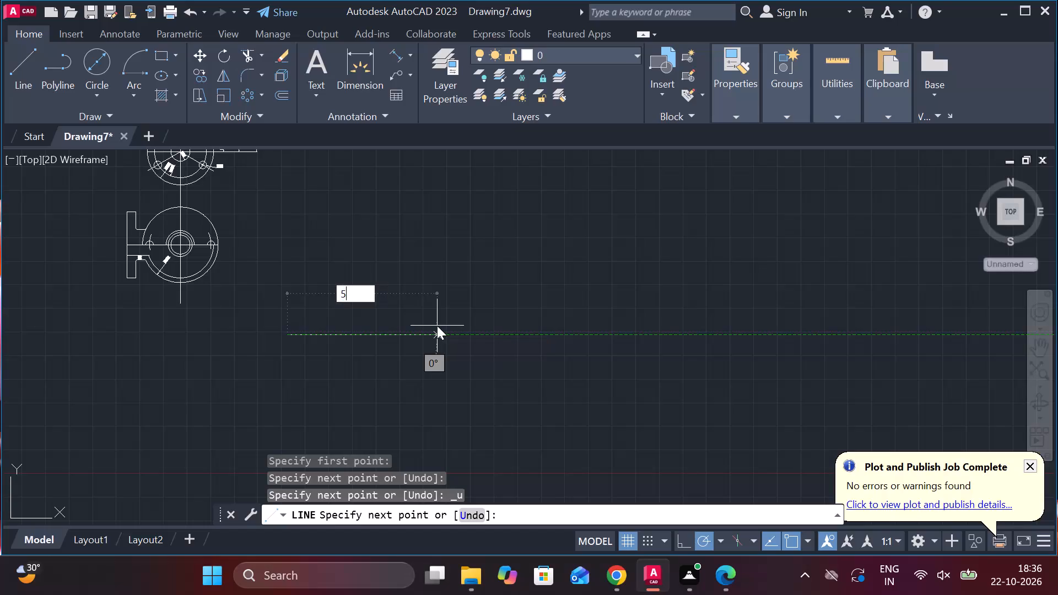
pyautogui.press('Return')
pyautogui.scroll(1, 299, 348)
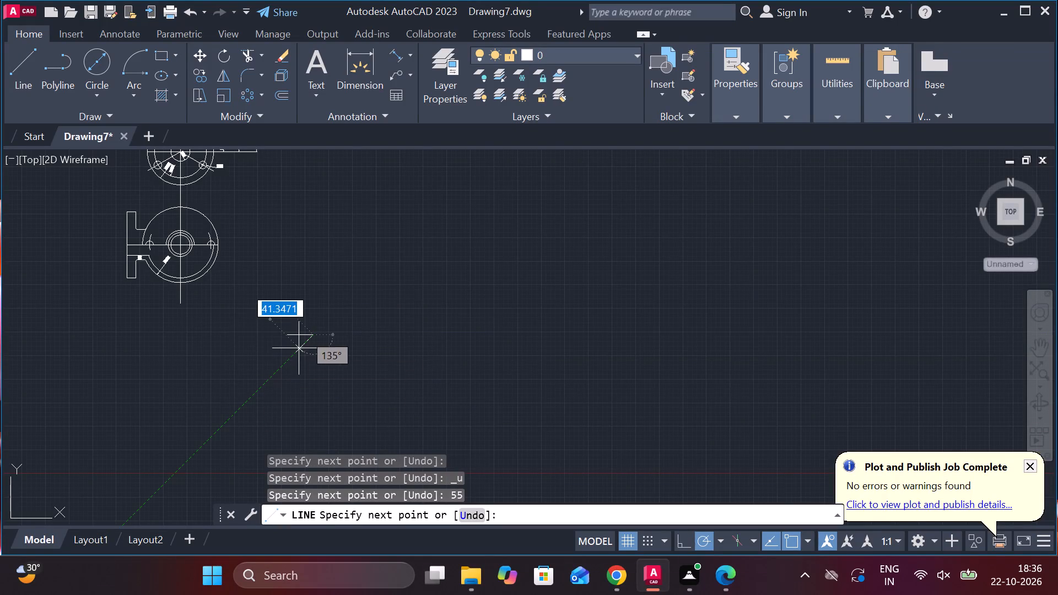
pyautogui.scroll(3, 299, 348)
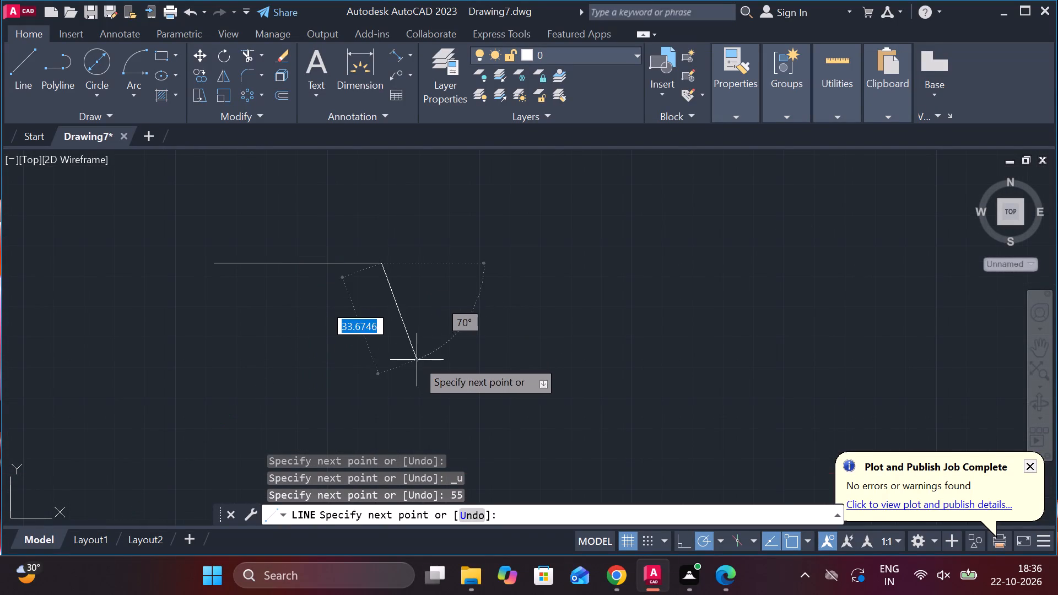
pyautogui.write('23')
pyautogui.press('Return')
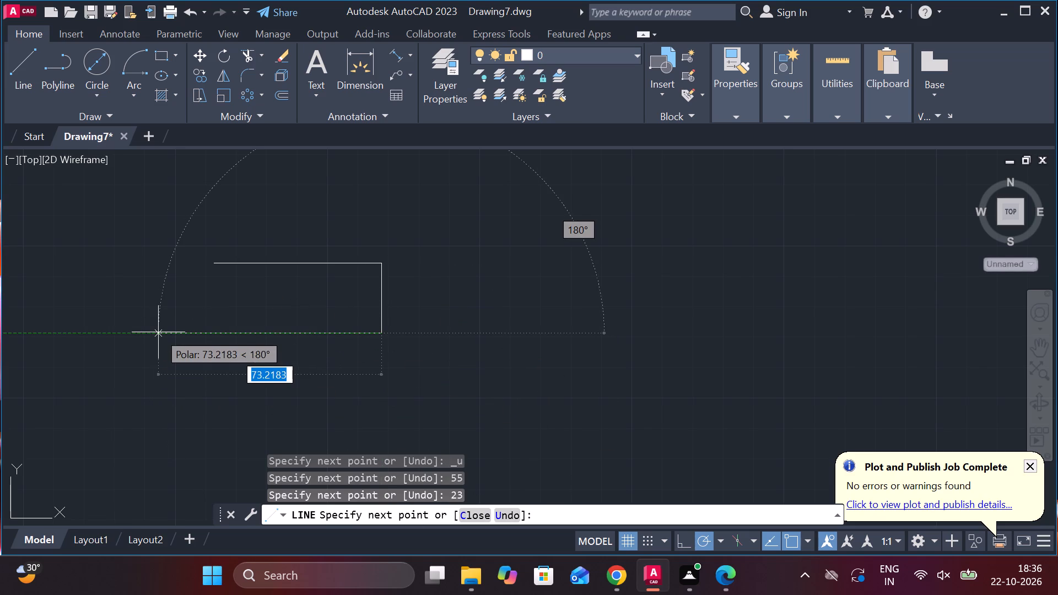
pyautogui.write('55')
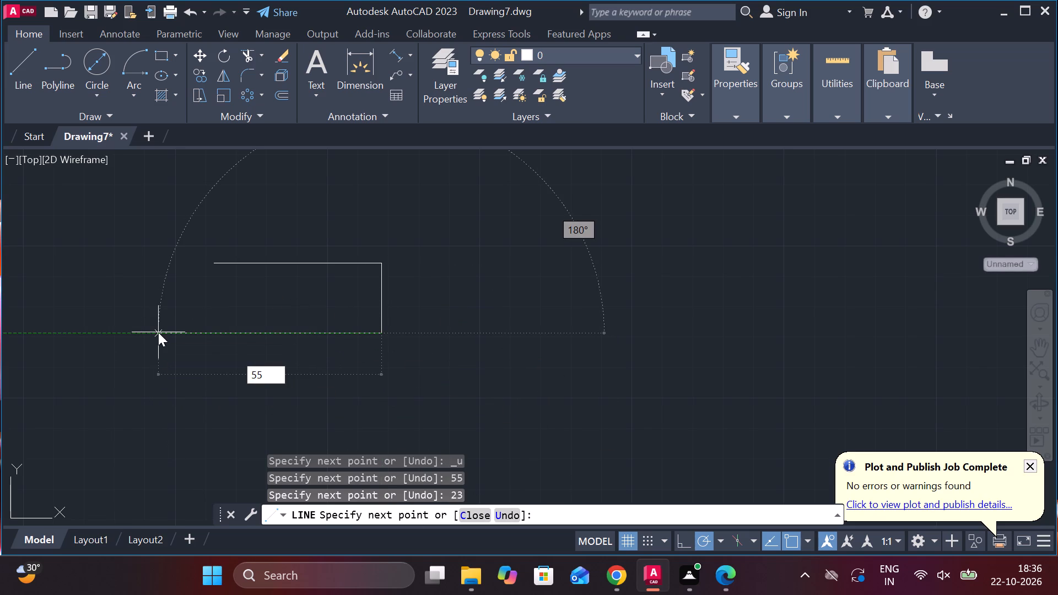
pyautogui.press('Return')
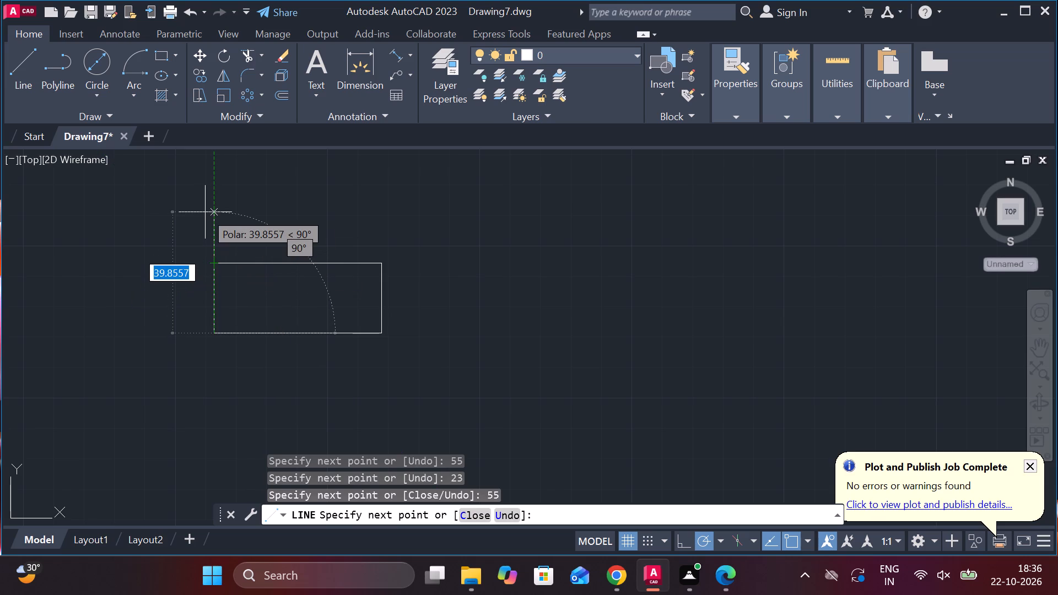
pyautogui.write('23')
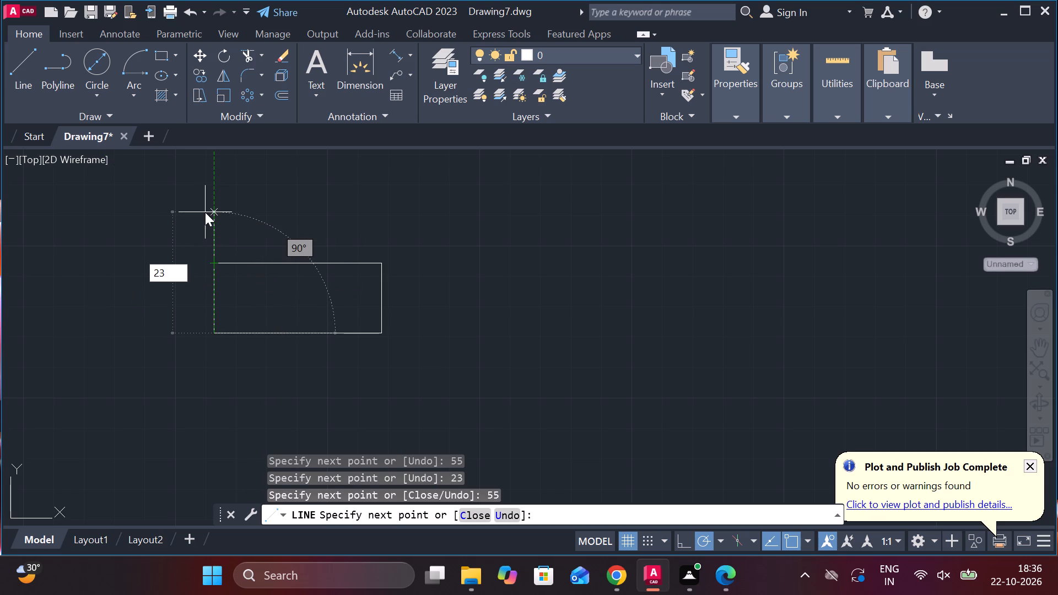
pyautogui.press('Return')
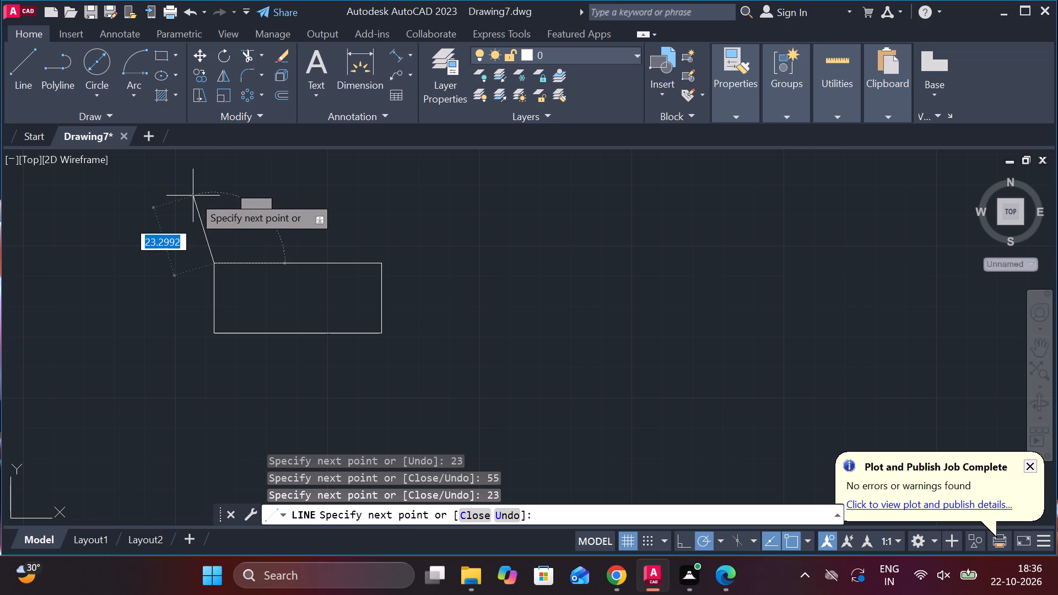
pyautogui.press('Escape')
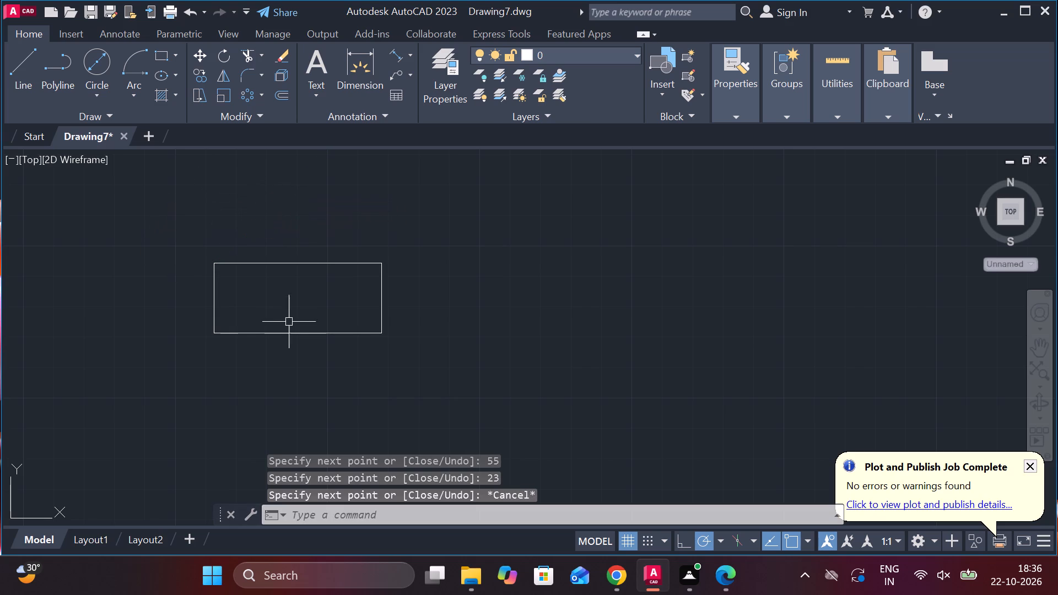
# Copy the rectangle's top edge 4 units straight down inside the rectangle.
pyautogui.click(295, 265)
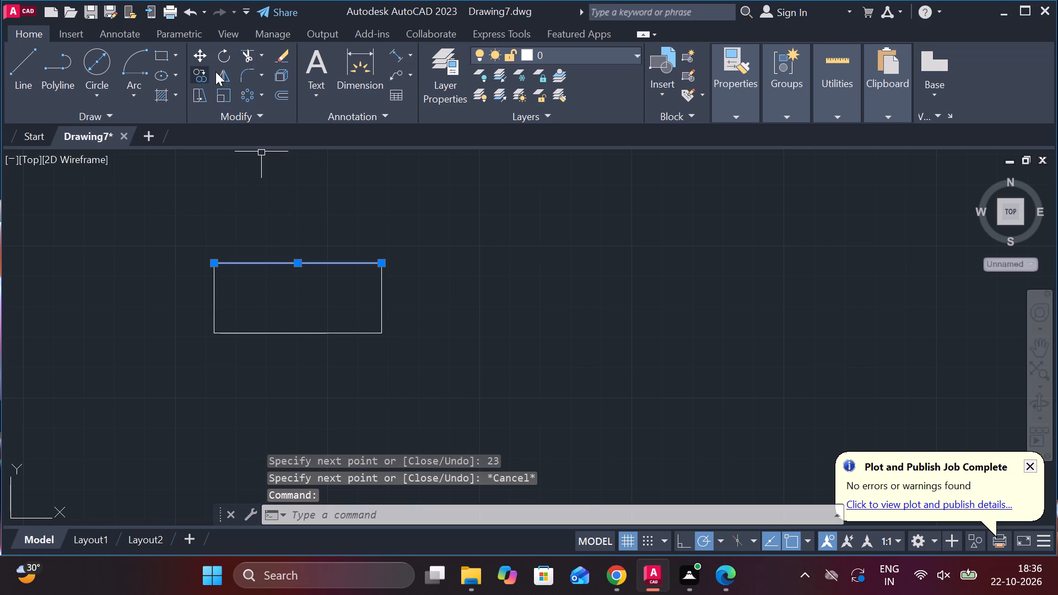
pyautogui.click(200, 77)
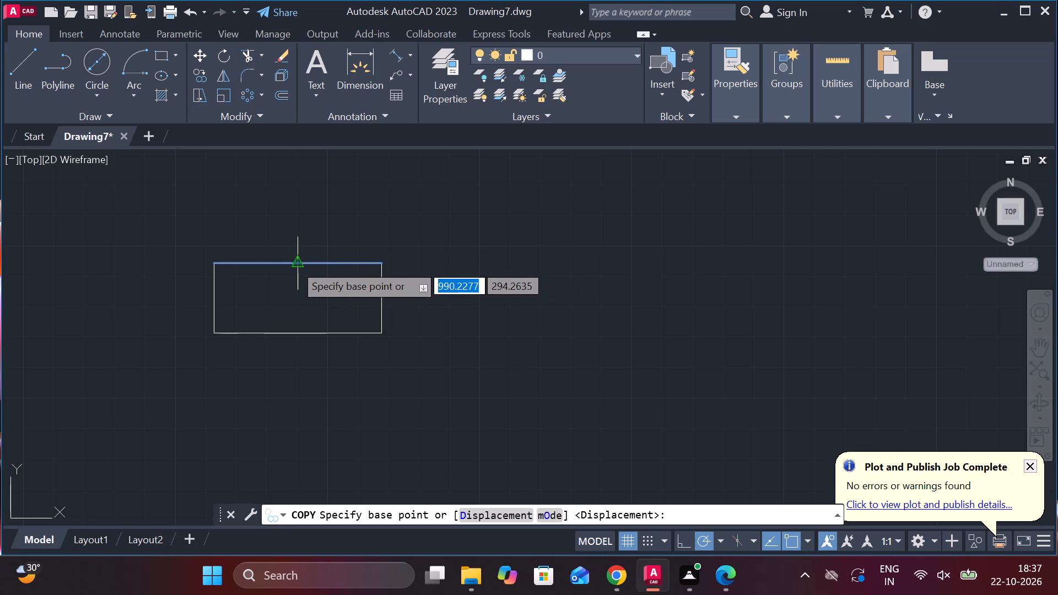
pyautogui.click(294, 264)
pyautogui.press('4')
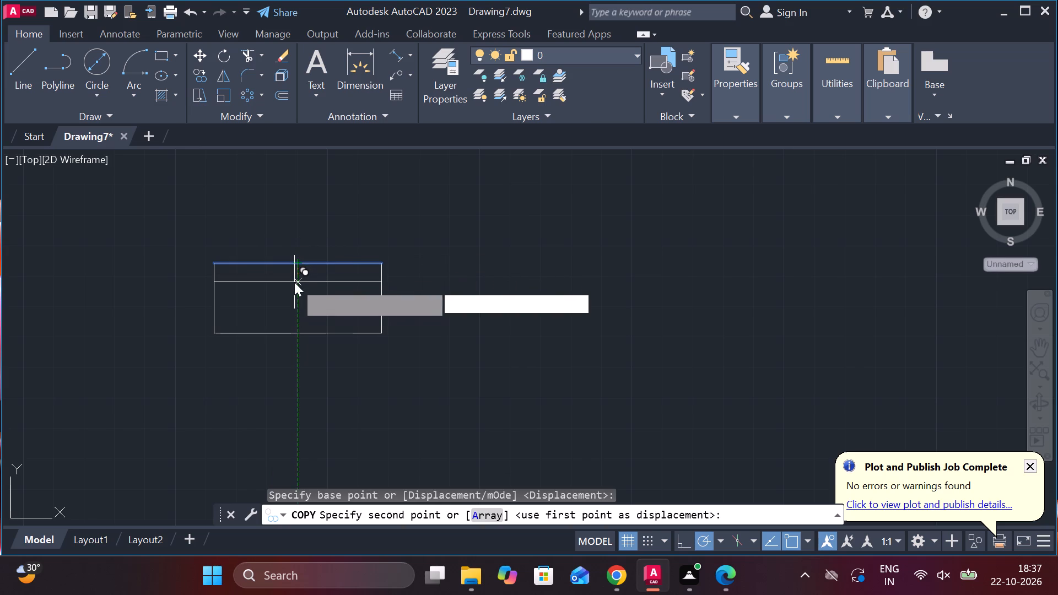
pyautogui.press('Return')
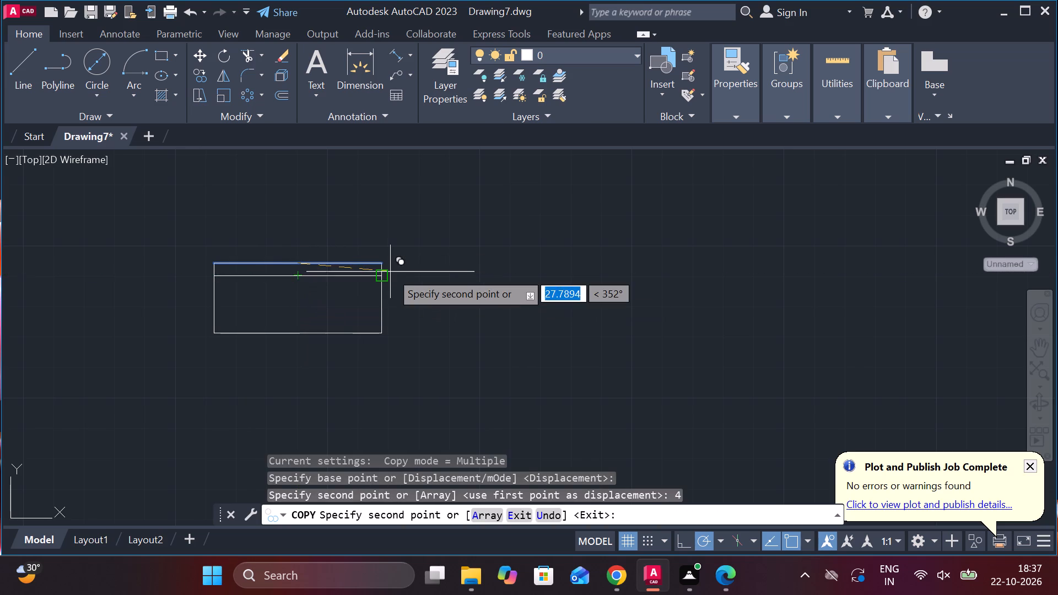
pyautogui.press('Escape')
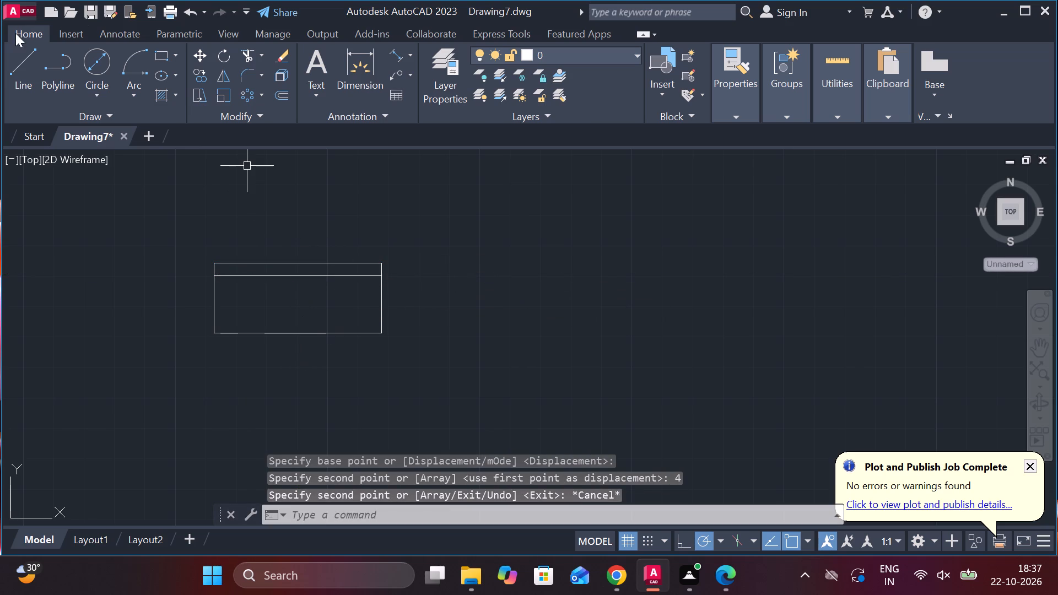
# Draw a vertical line through the rectangle's midpoint, from above its top edge to well below its bottom edge.
pyautogui.click(17, 65)
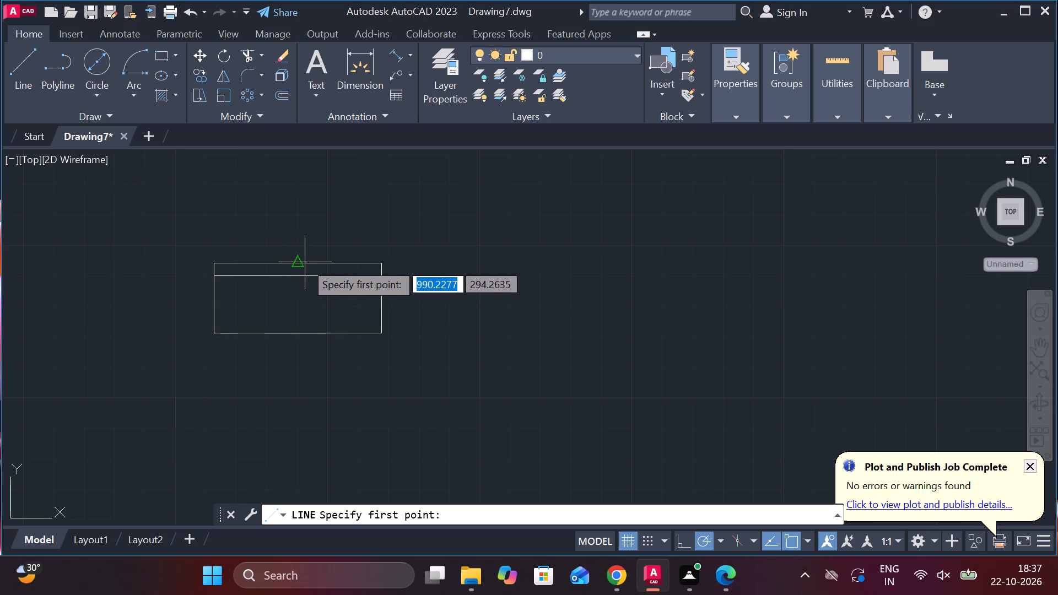
pyautogui.click(300, 216)
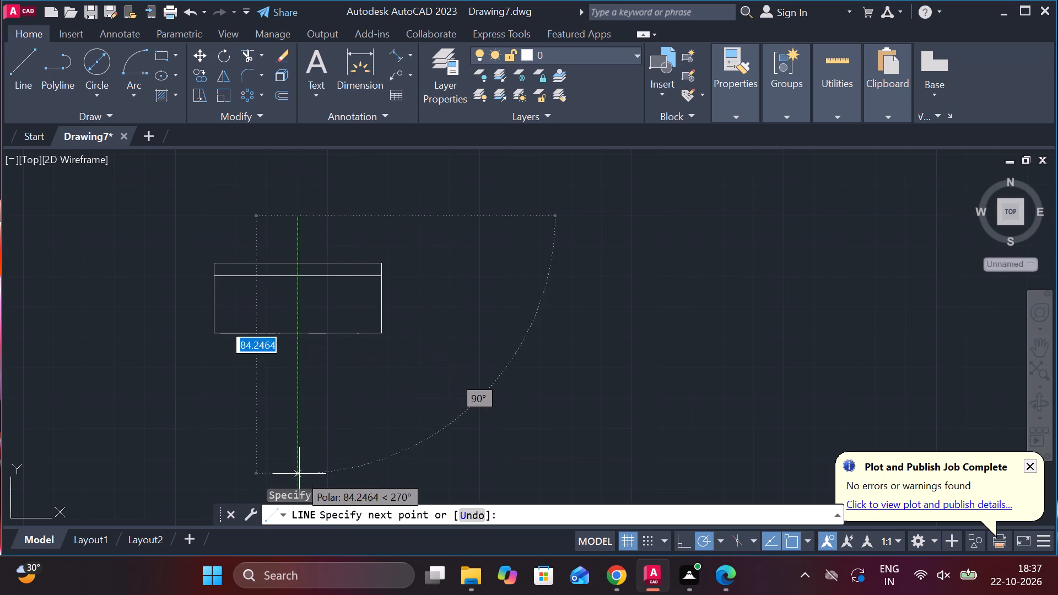
pyautogui.click(299, 487)
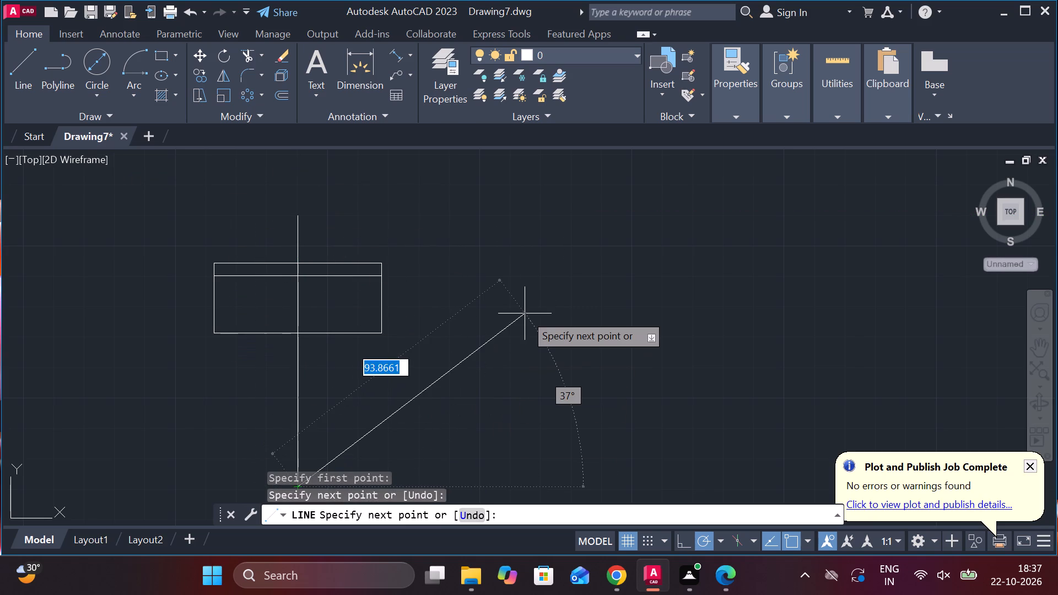
pyautogui.press('Escape')
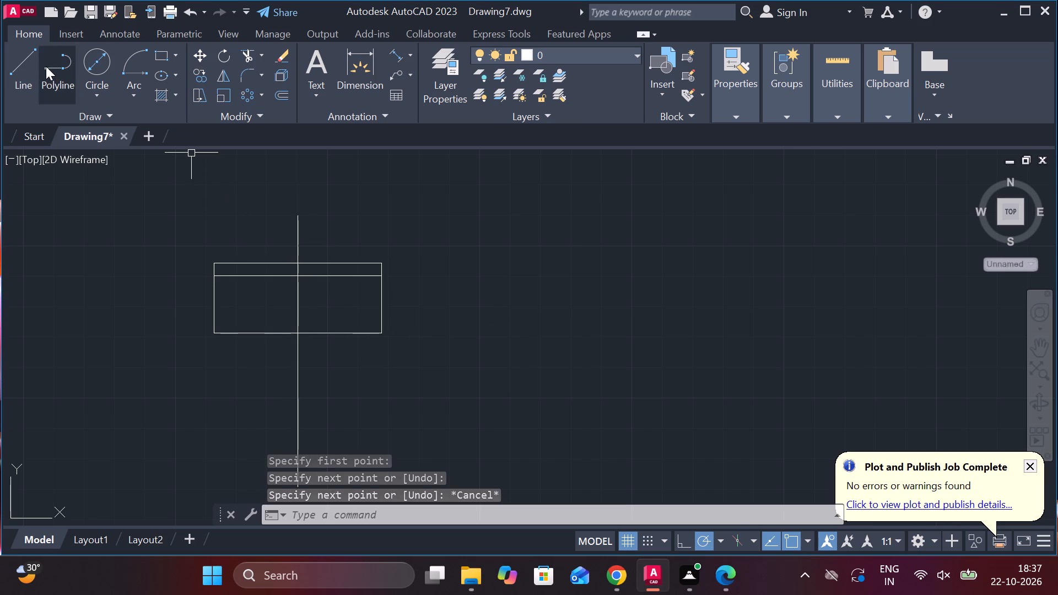
# Trim the vertical centre line between the inner horizontal line and the rectangle's bottom edge.
pyautogui.click(252, 55)
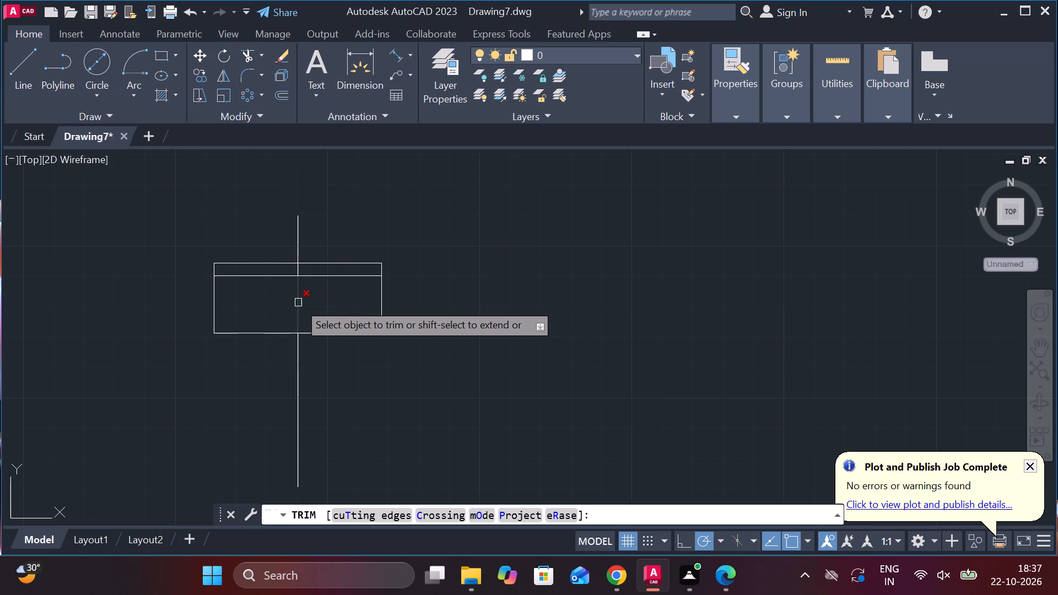
pyautogui.click(298, 302)
pyautogui.press('Escape')
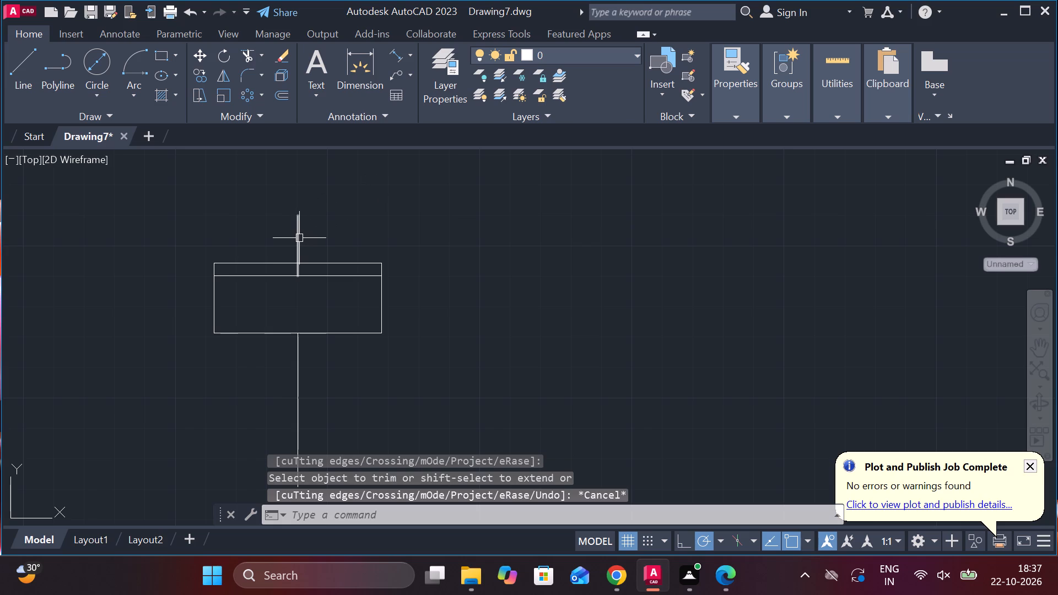
# Copy the upper piece of the vertical centre line 6 units to each side.
pyautogui.click(299, 238)
pyautogui.click(201, 75)
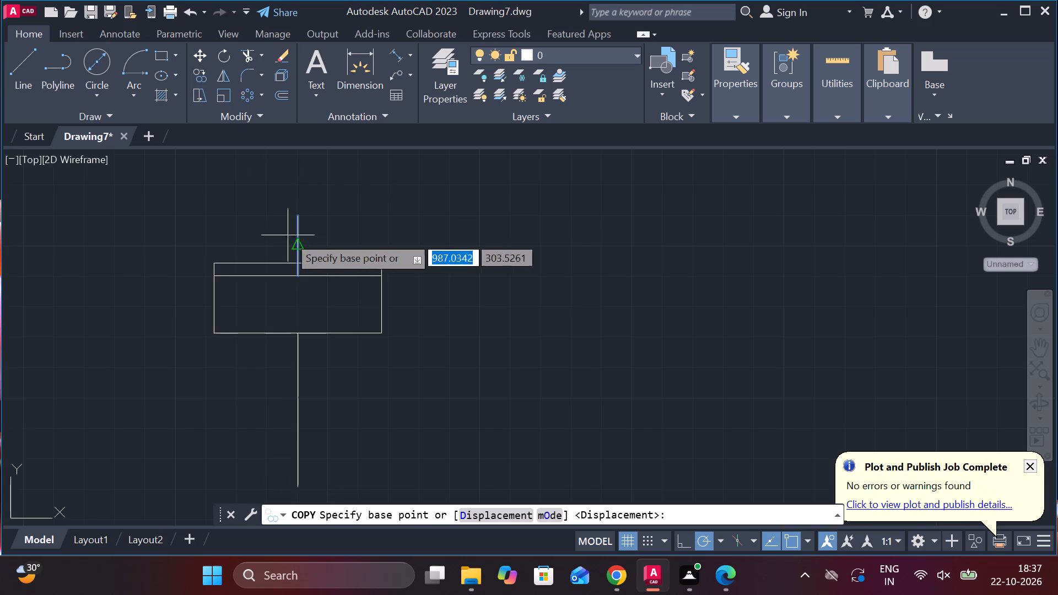
pyautogui.click(295, 243)
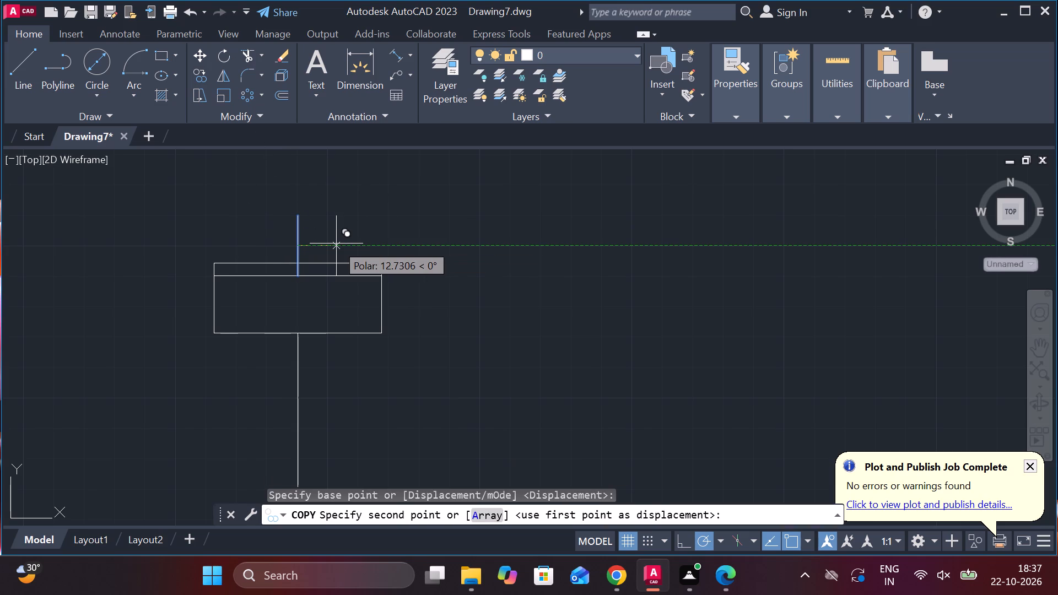
pyautogui.press('6')
pyautogui.press('Return')
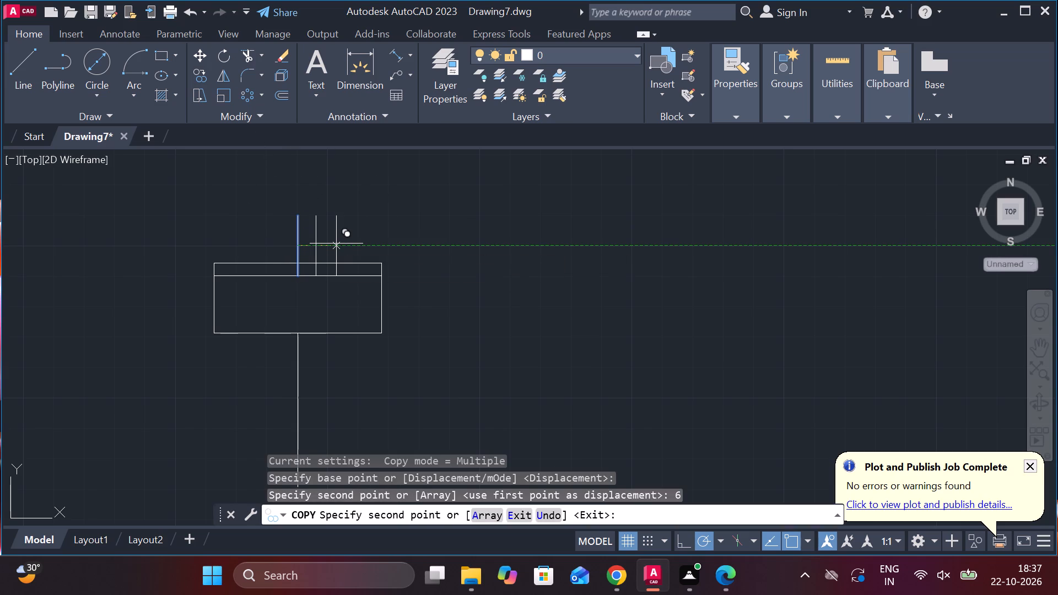
pyautogui.press('6')
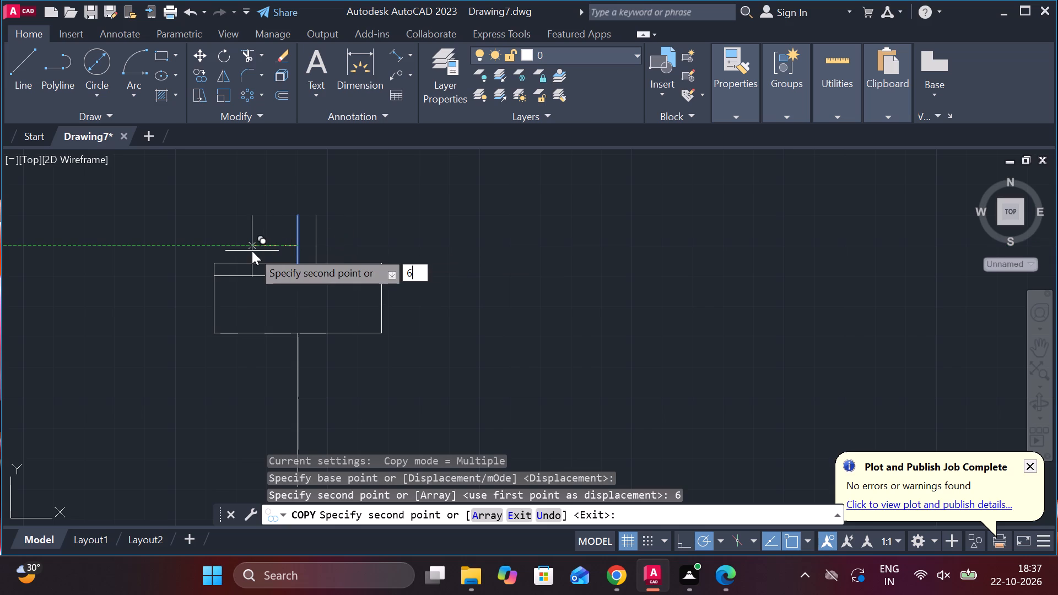
pyautogui.press('Return')
pyautogui.press('Escape')
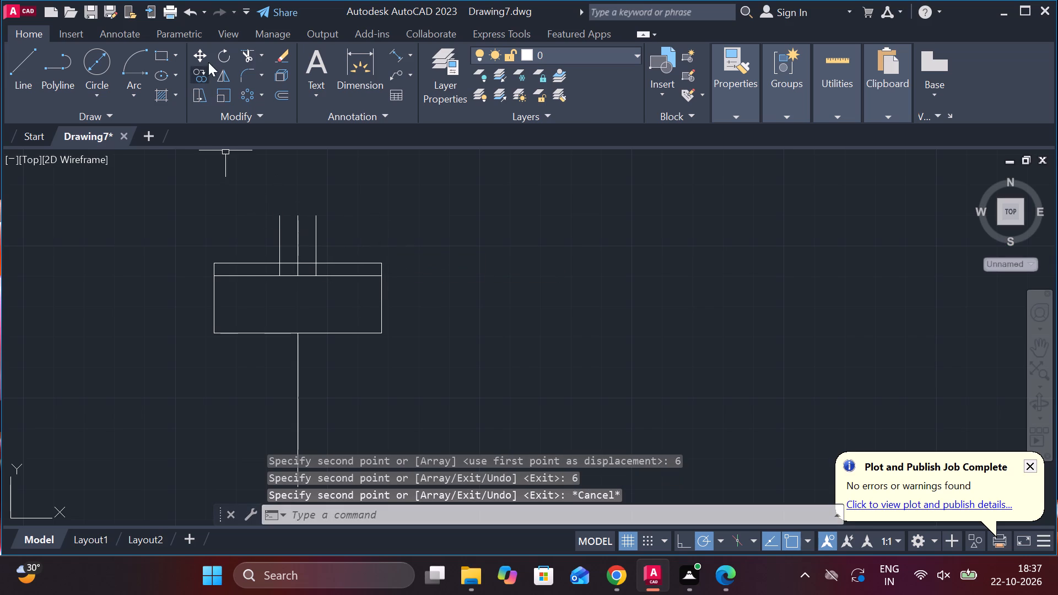
# Trim both copied vertical lines where they extend above the rectangle's top edge.
pyautogui.click(247, 47)
pyautogui.click(275, 218)
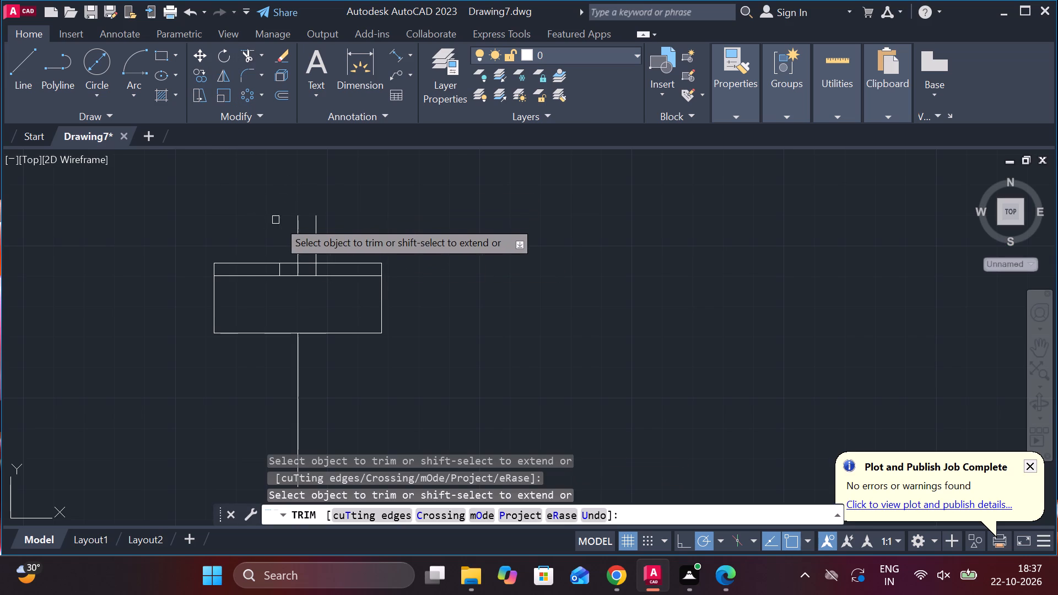
pyautogui.click(312, 229)
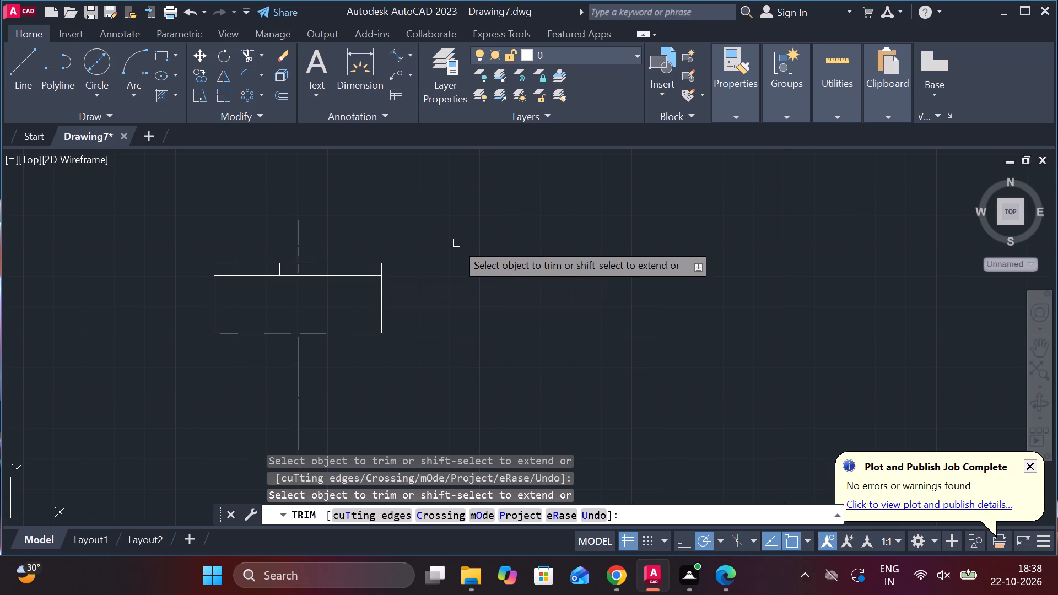
pyautogui.press('Escape')
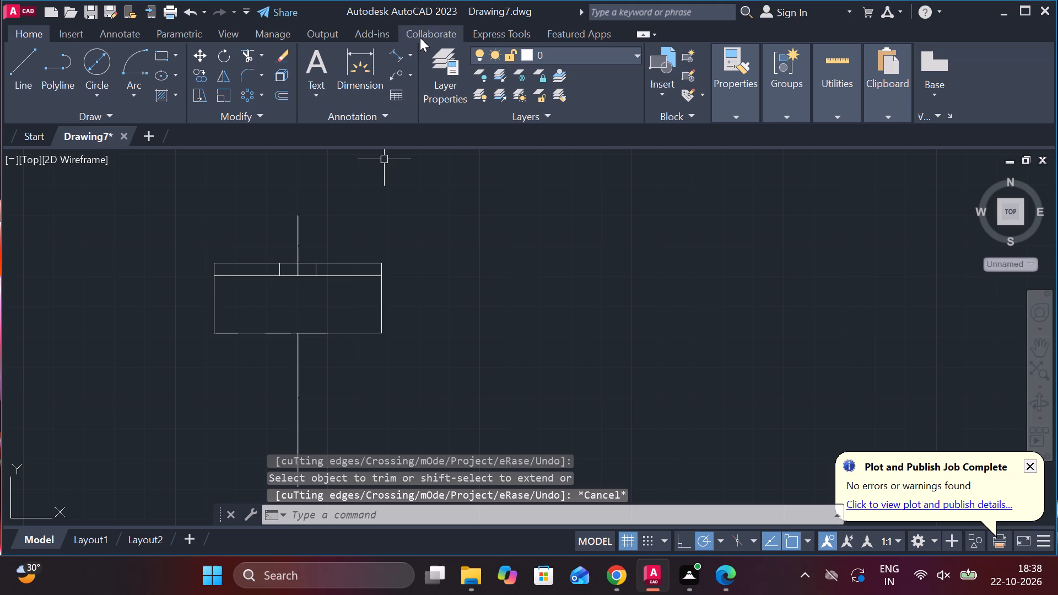
# Measure the vertical distance from the inner horizontal line to the rectangle's bottom edge using a linear dimension.
pyautogui.click(408, 56)
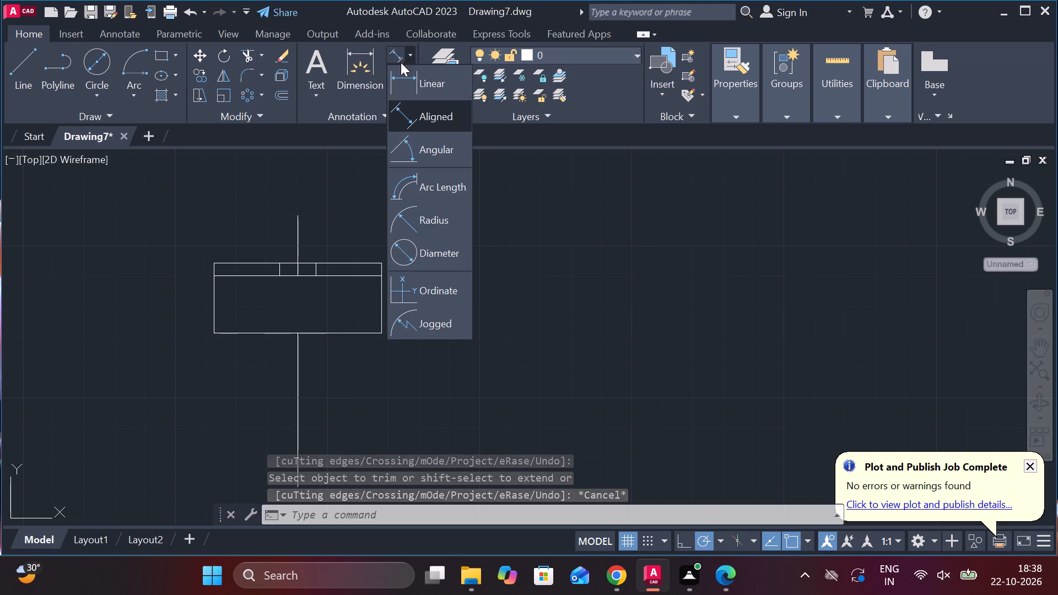
pyautogui.moveTo(401, 69); pyautogui.dragTo(401, 74)
pyautogui.click(355, 278)
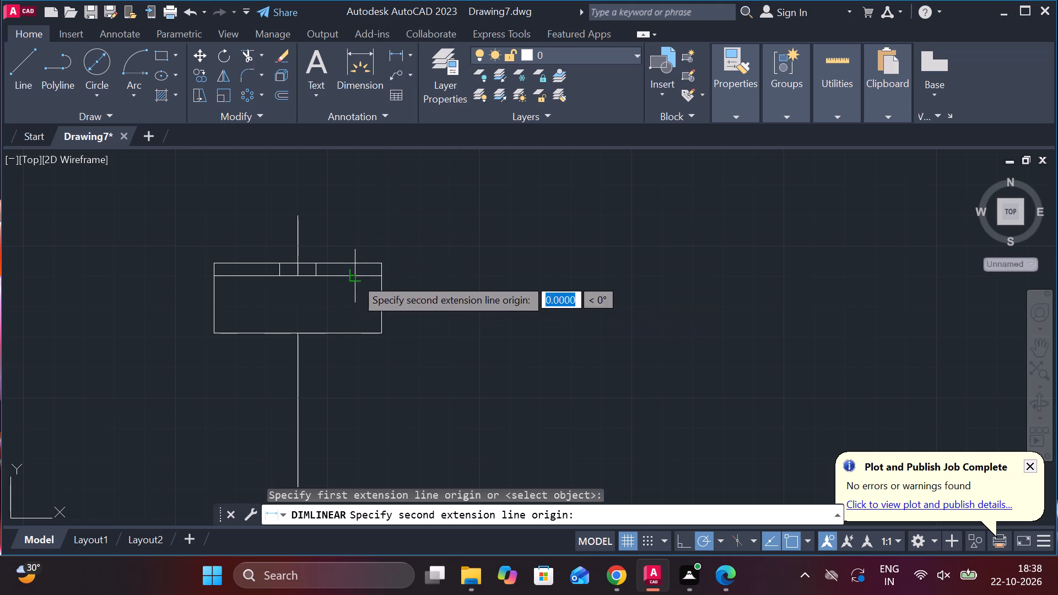
pyautogui.click(353, 332)
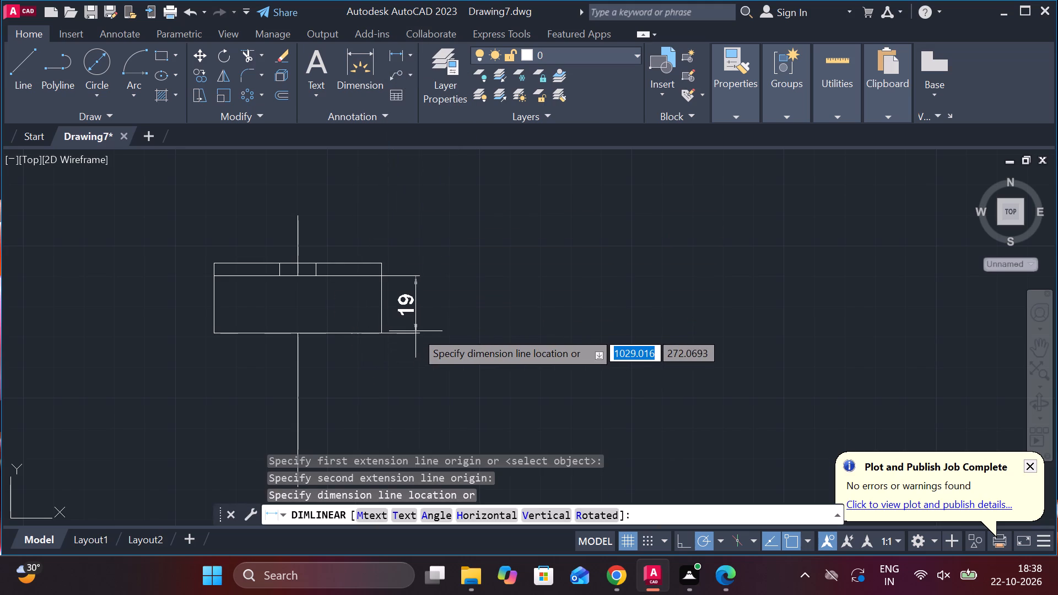
pyautogui.press('Escape')
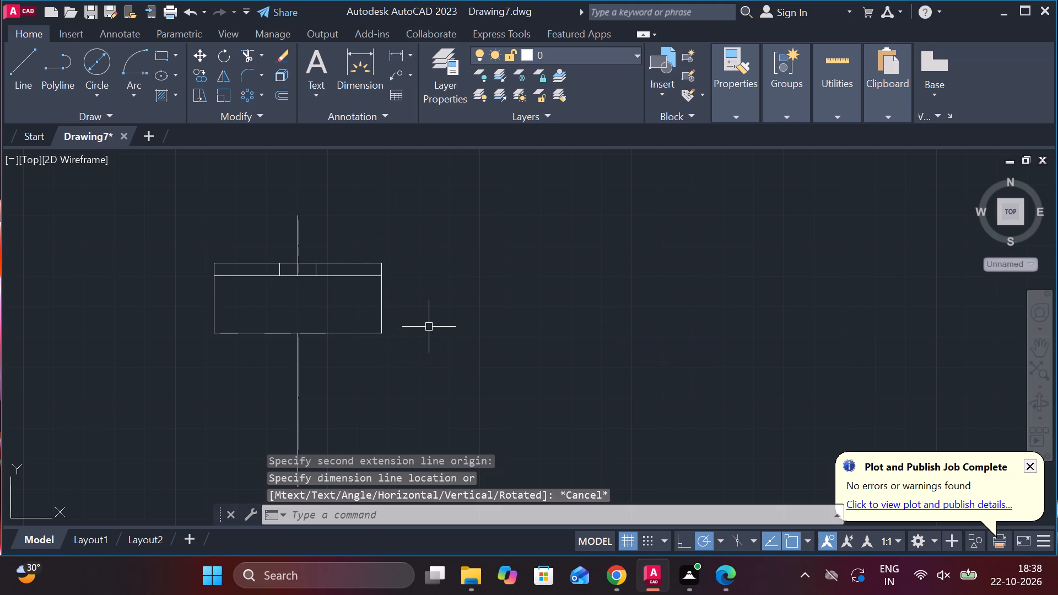
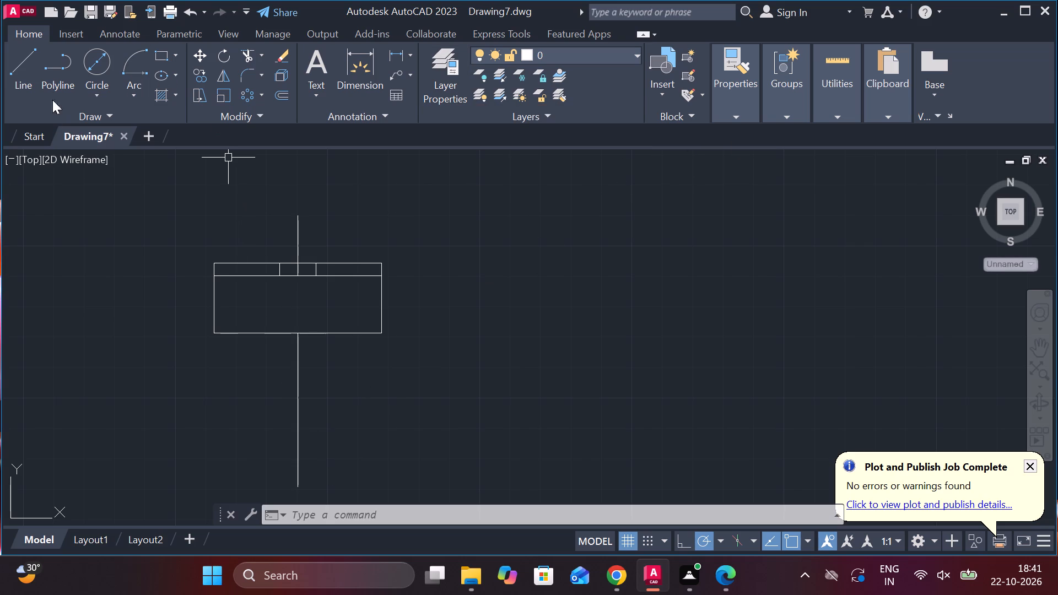
# Draw a circle of diameter 55 centred on the vertical centre line below the rectangle.
pyautogui.click(95, 66)
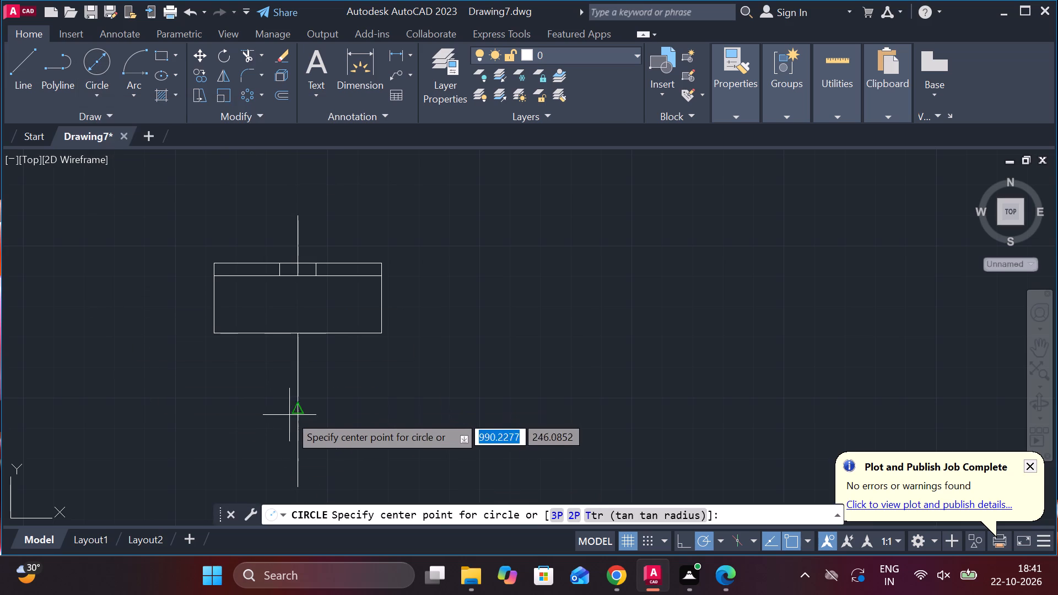
pyautogui.click(299, 449)
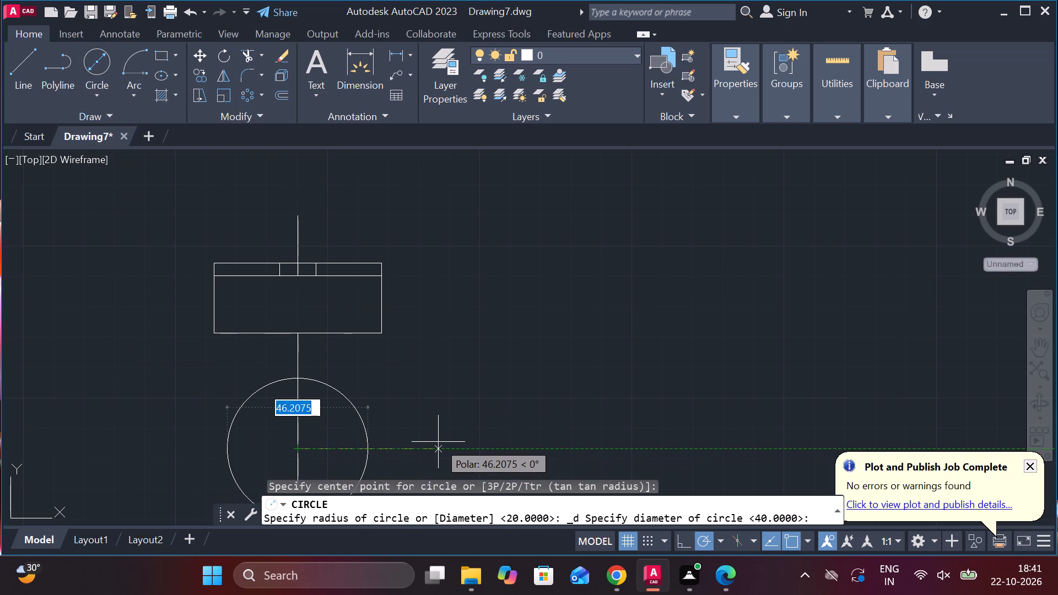
pyautogui.write('55')
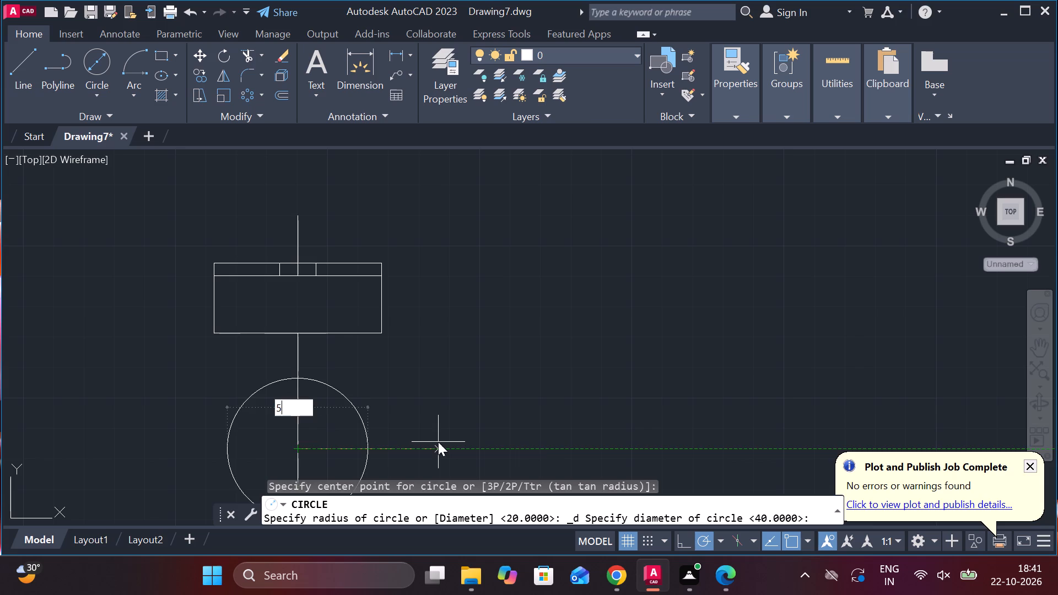
pyautogui.press('Return')
pyautogui.press('\\')
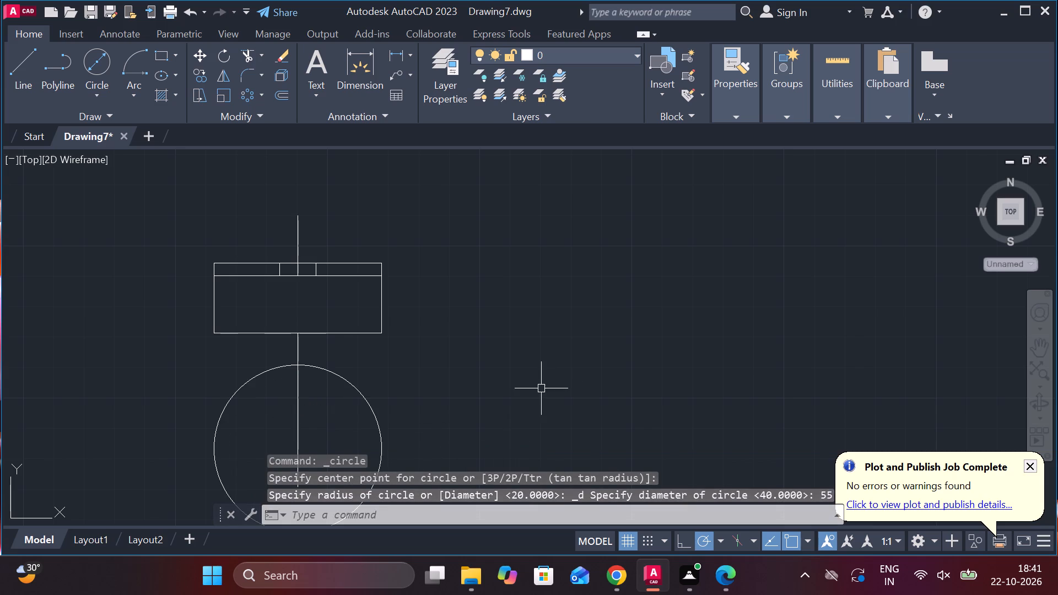
# Stretch the lower end of the vertical centre line down past the bottom of the circle.
pyautogui.scroll(-2, 541, 389)
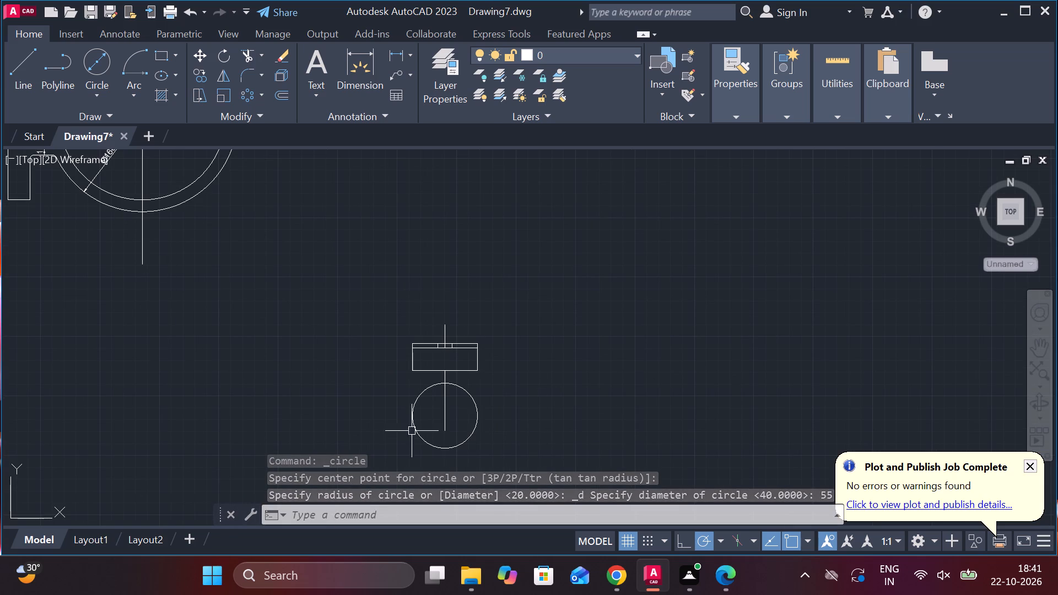
pyautogui.click(442, 415)
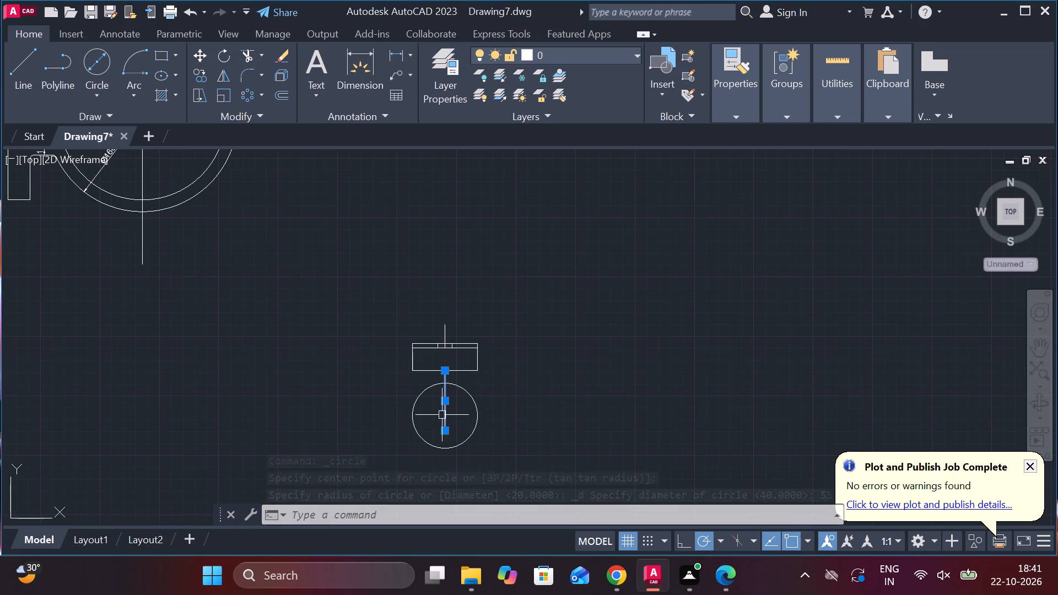
pyautogui.click(446, 427)
pyautogui.click(445, 432)
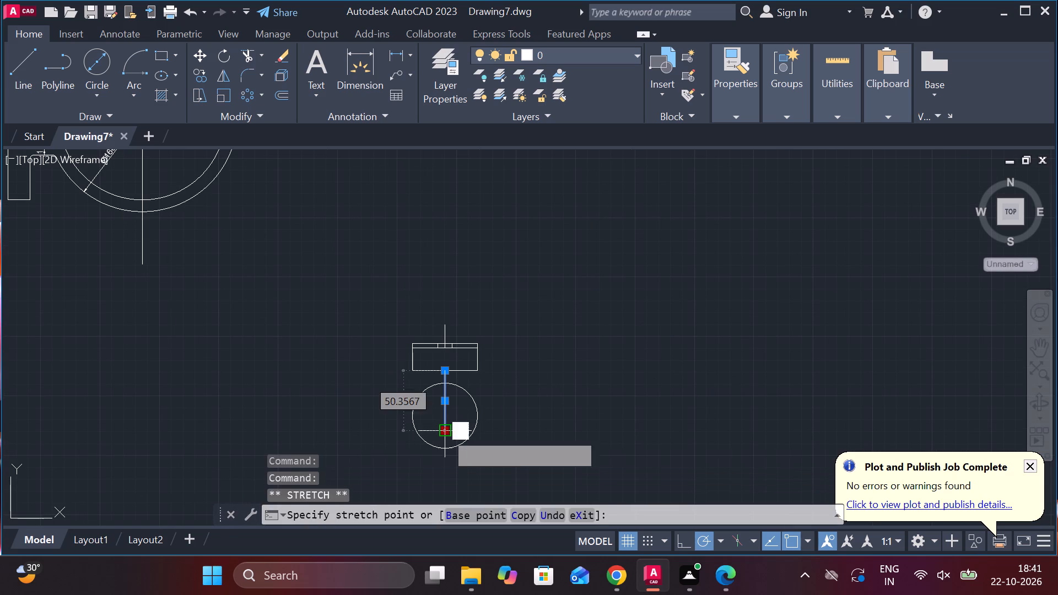
pyautogui.click(444, 480)
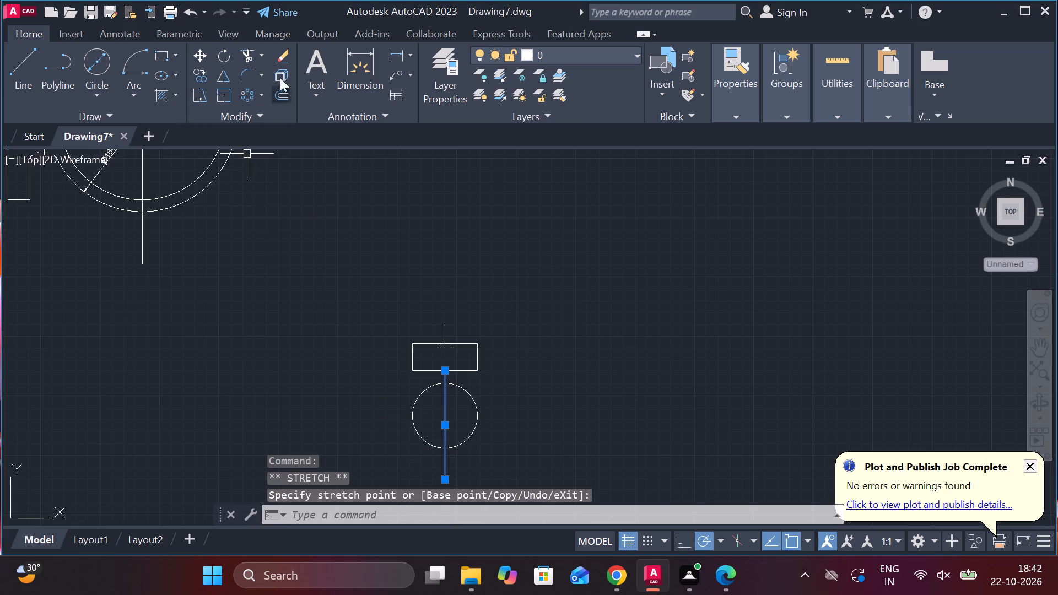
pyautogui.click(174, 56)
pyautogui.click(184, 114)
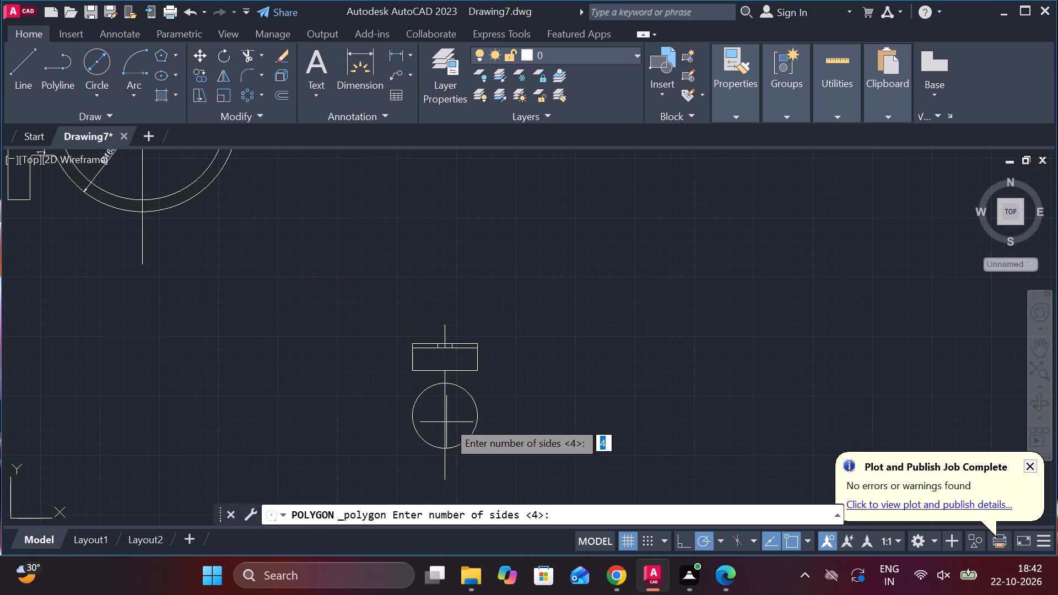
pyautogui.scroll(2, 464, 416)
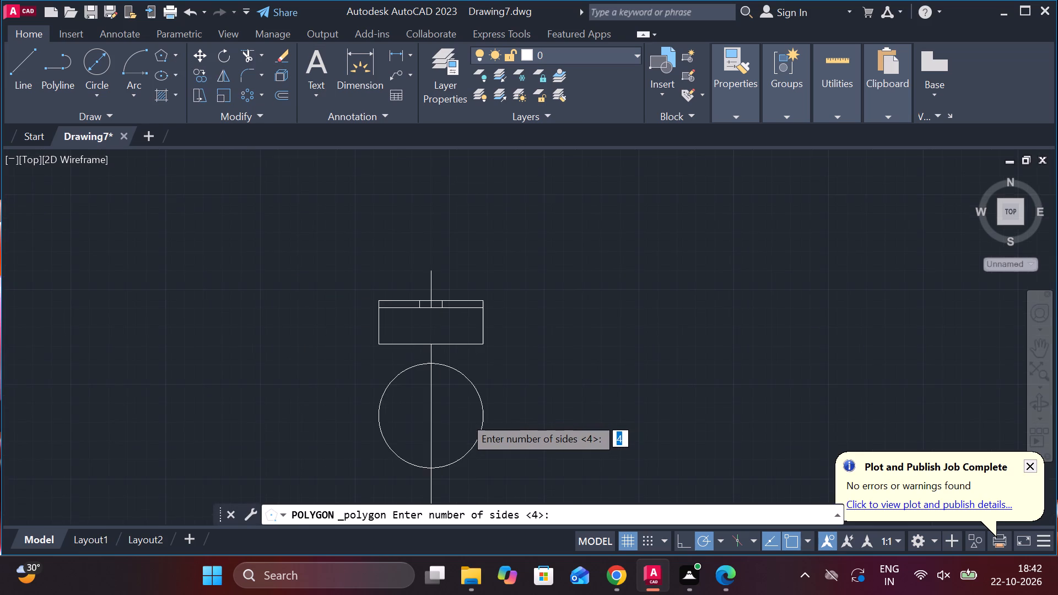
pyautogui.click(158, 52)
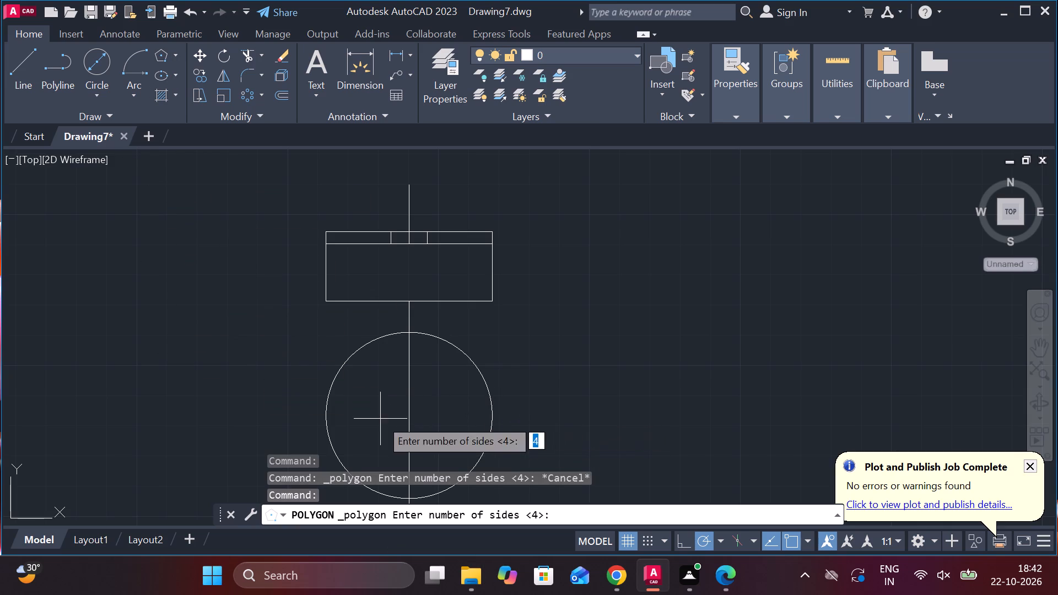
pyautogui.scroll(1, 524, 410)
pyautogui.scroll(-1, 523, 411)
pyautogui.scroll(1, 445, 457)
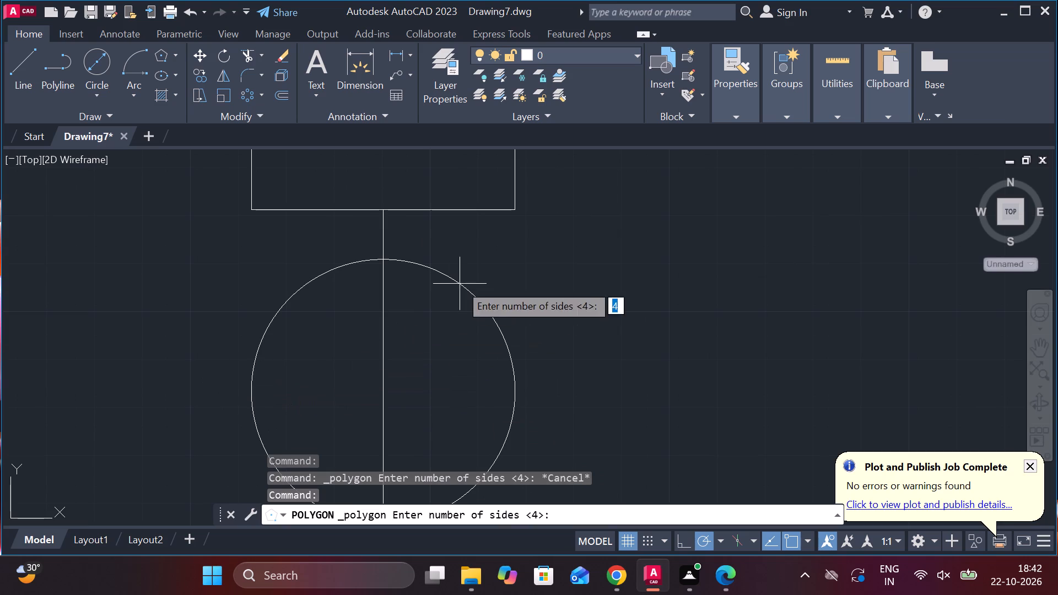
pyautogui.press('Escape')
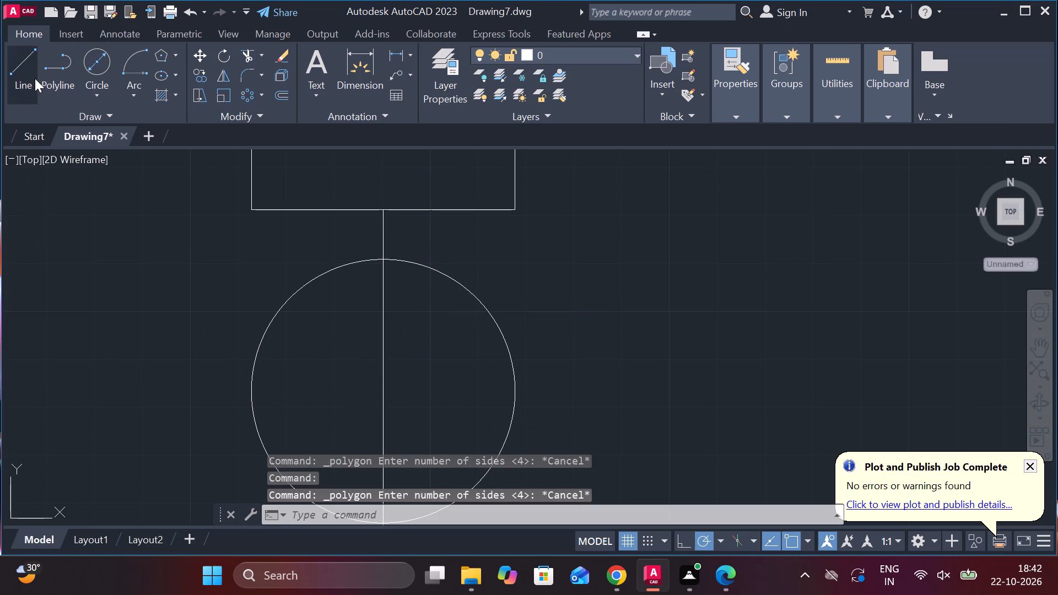
# Draw a horizontal centre line through the circle's centre, extending beyond the circle on both sides.
pyautogui.click(35, 78)
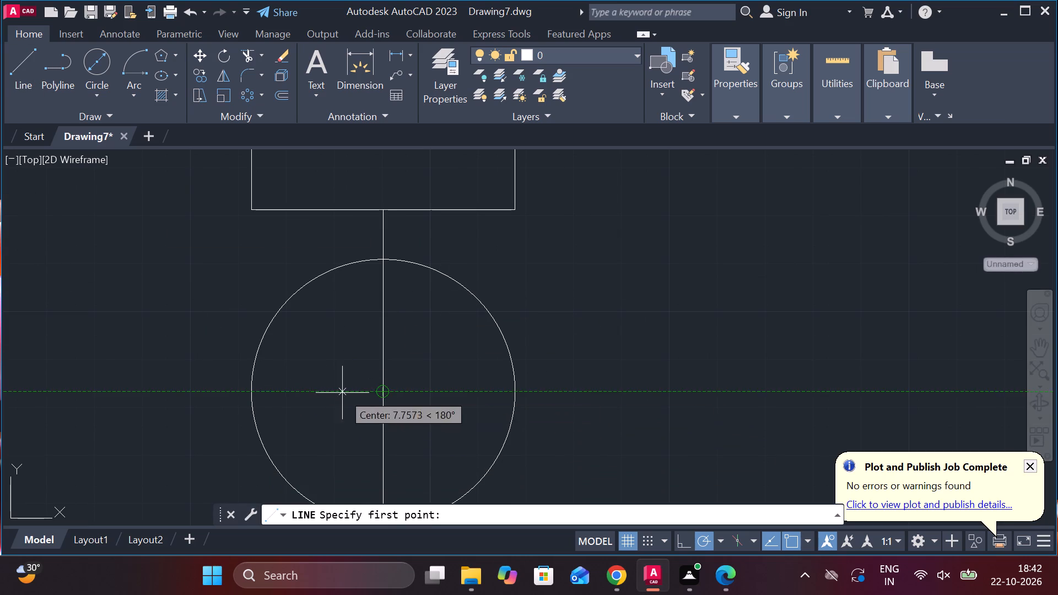
pyautogui.click(175, 391)
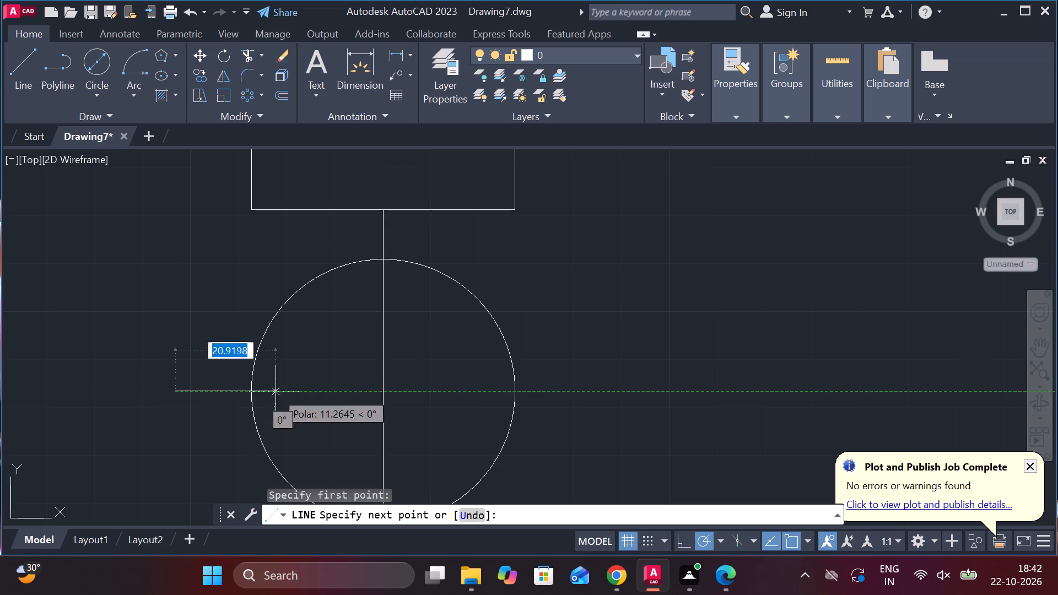
pyautogui.click(596, 388)
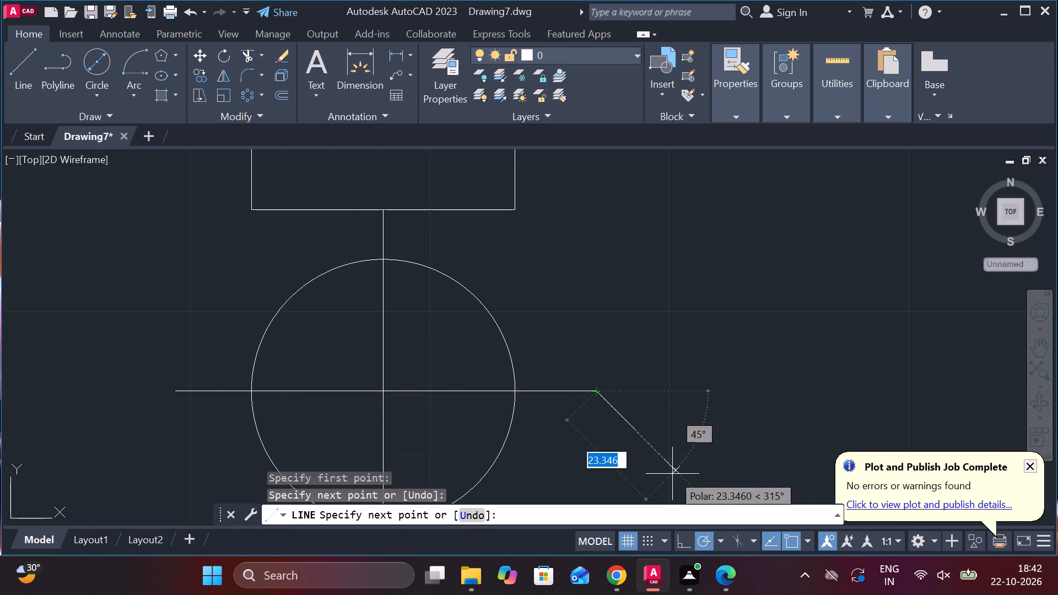
pyautogui.press('Escape')
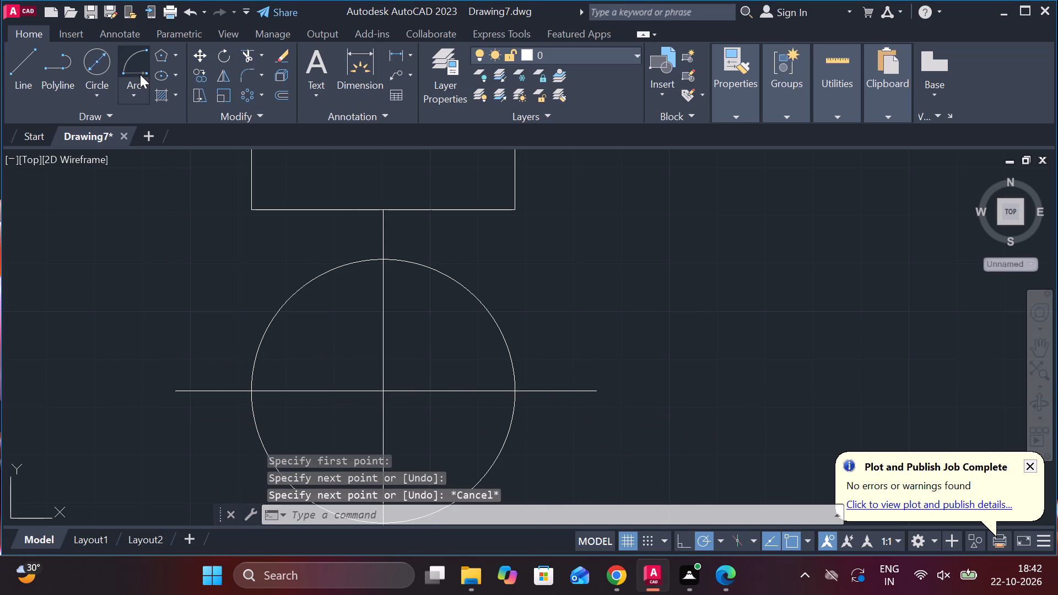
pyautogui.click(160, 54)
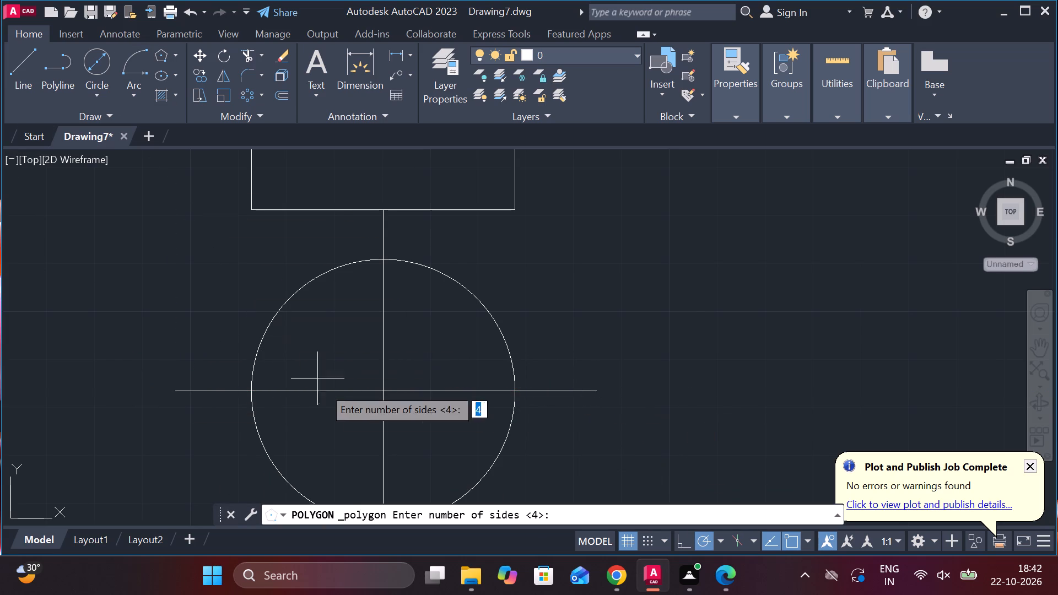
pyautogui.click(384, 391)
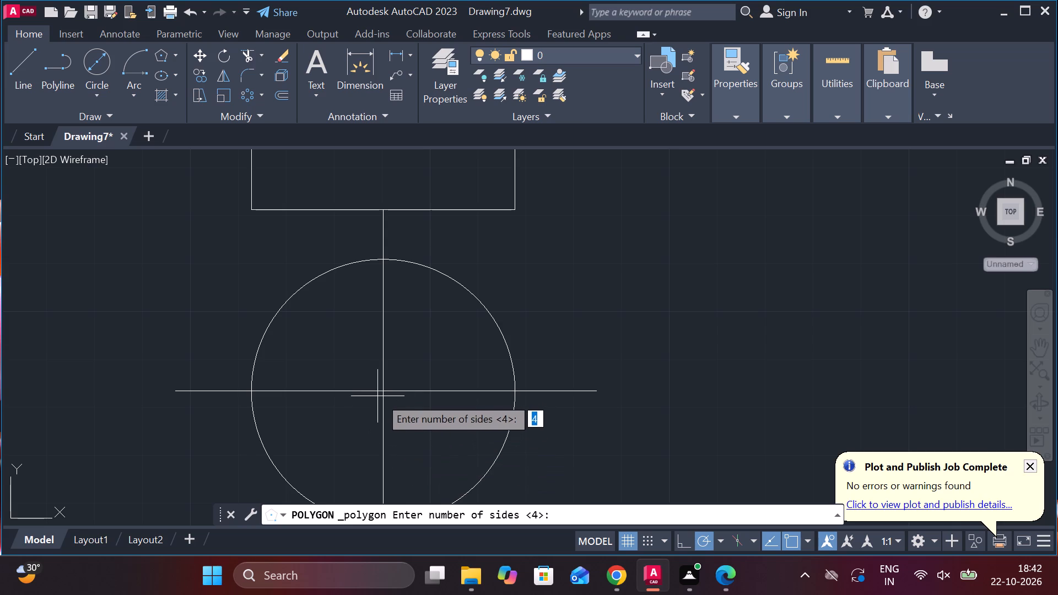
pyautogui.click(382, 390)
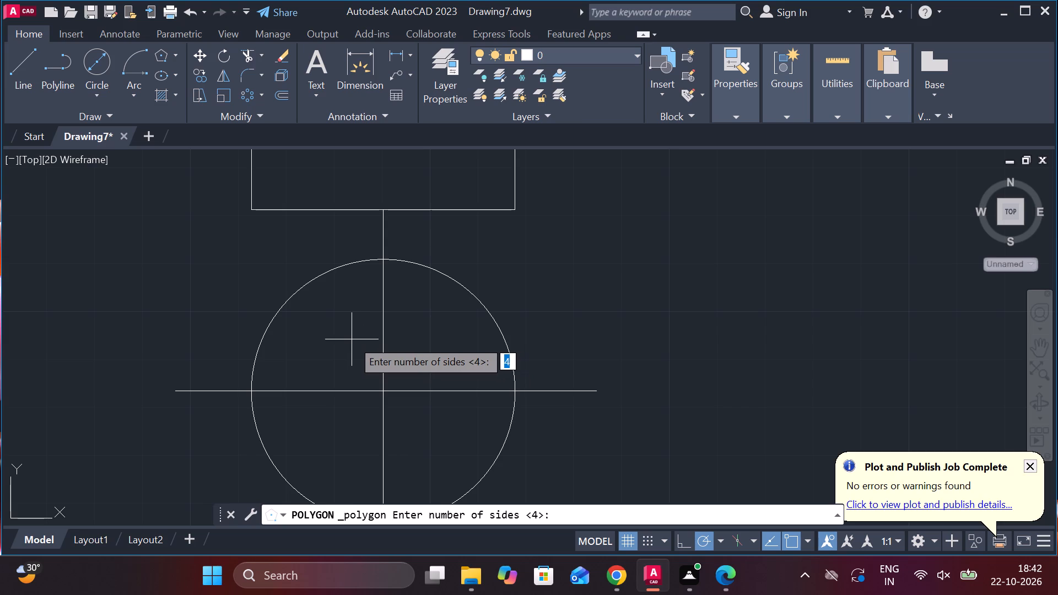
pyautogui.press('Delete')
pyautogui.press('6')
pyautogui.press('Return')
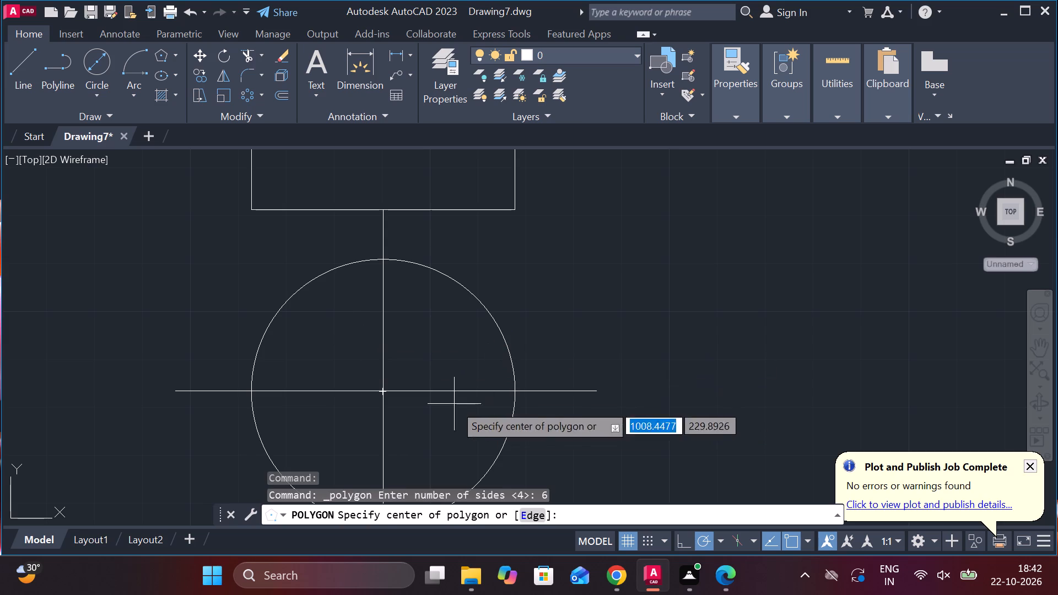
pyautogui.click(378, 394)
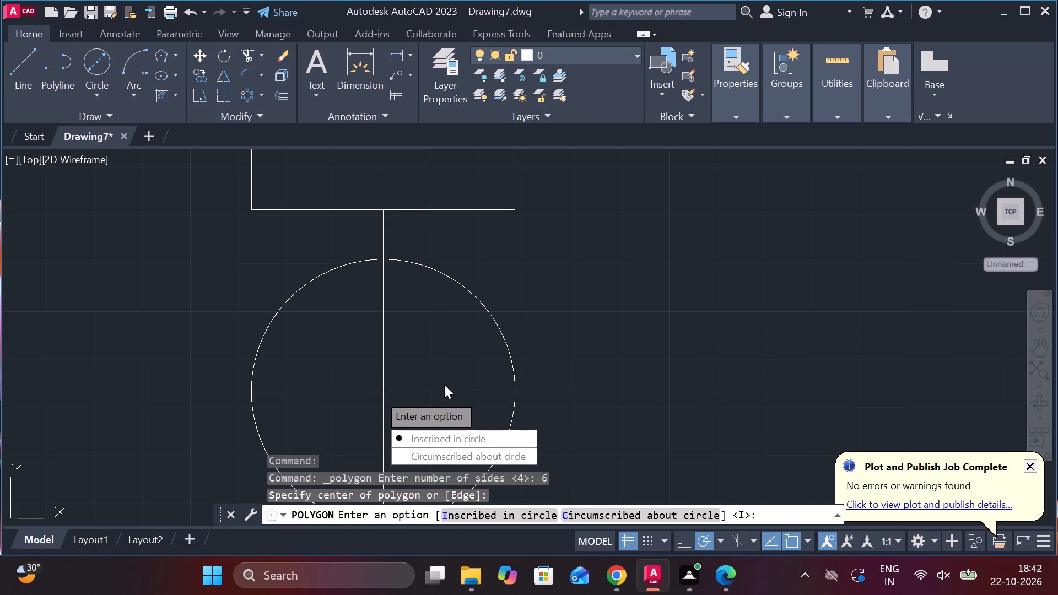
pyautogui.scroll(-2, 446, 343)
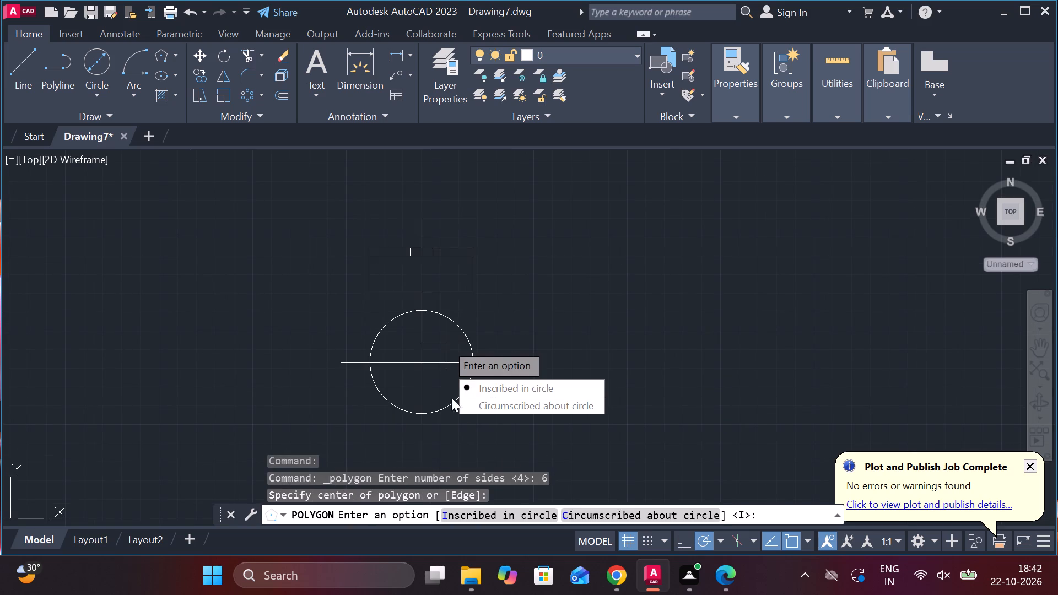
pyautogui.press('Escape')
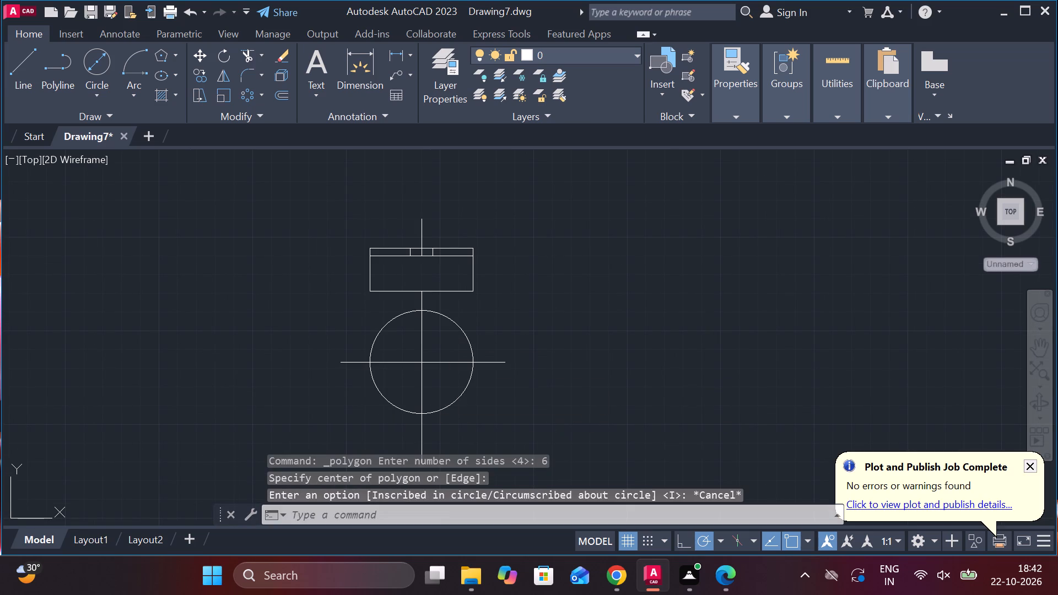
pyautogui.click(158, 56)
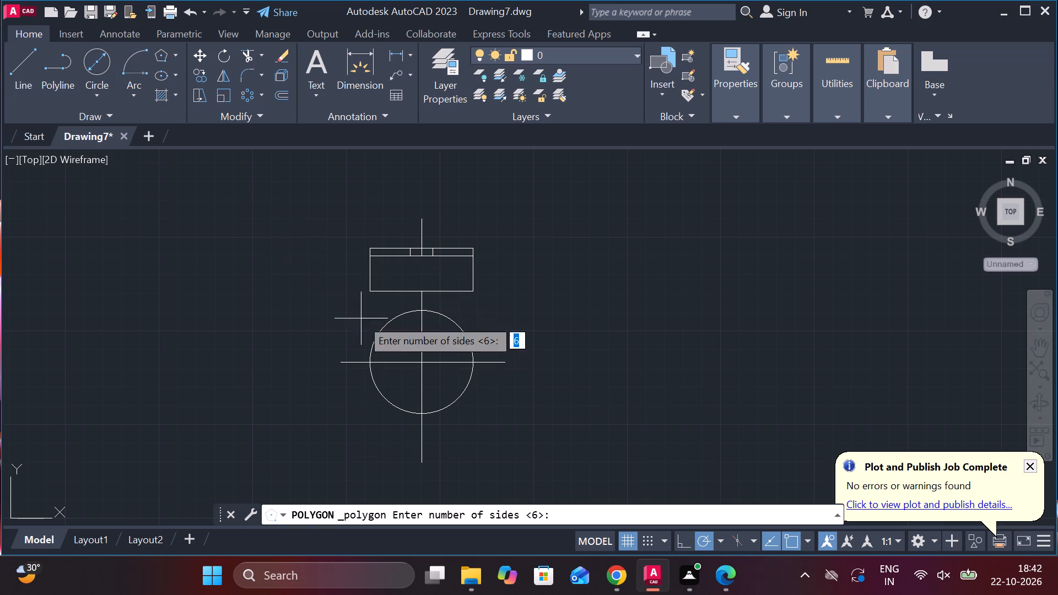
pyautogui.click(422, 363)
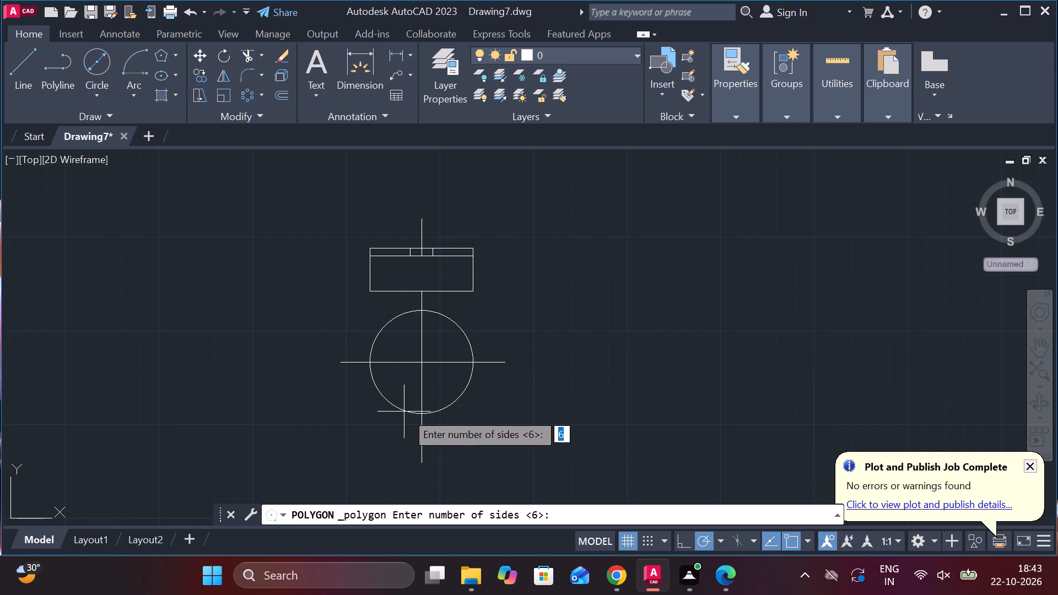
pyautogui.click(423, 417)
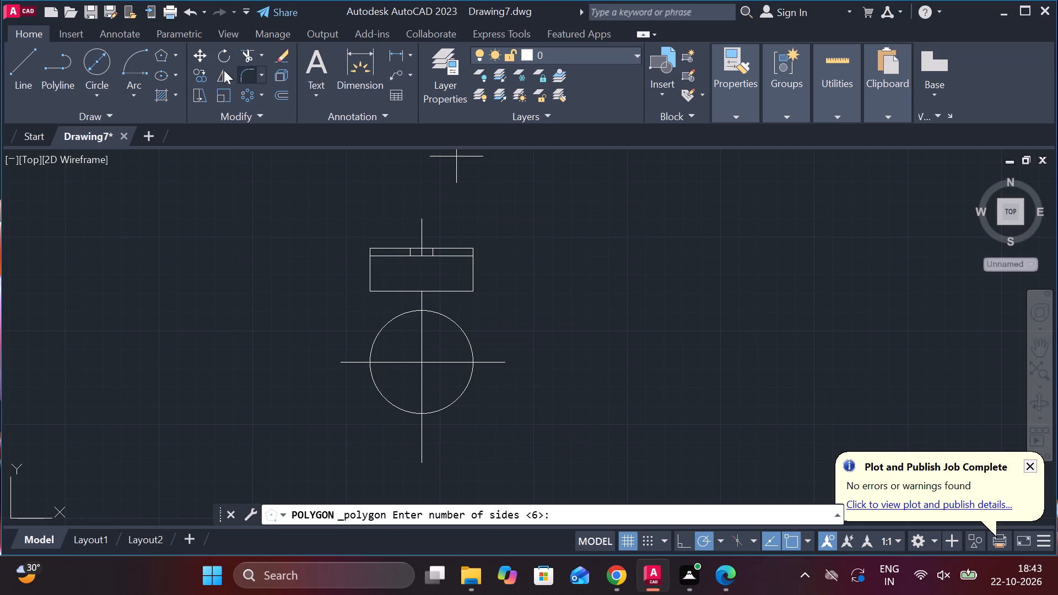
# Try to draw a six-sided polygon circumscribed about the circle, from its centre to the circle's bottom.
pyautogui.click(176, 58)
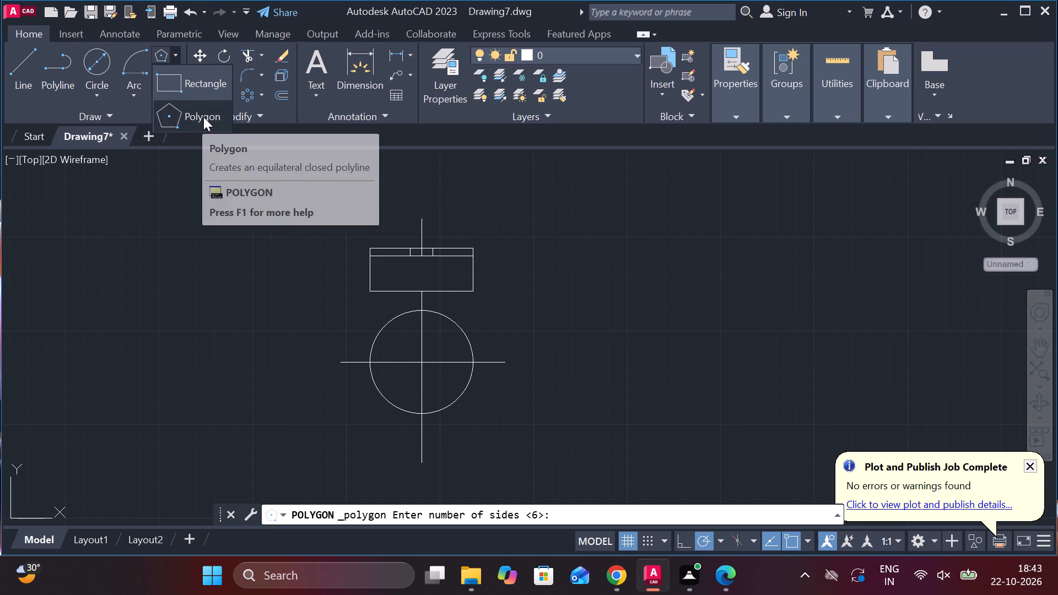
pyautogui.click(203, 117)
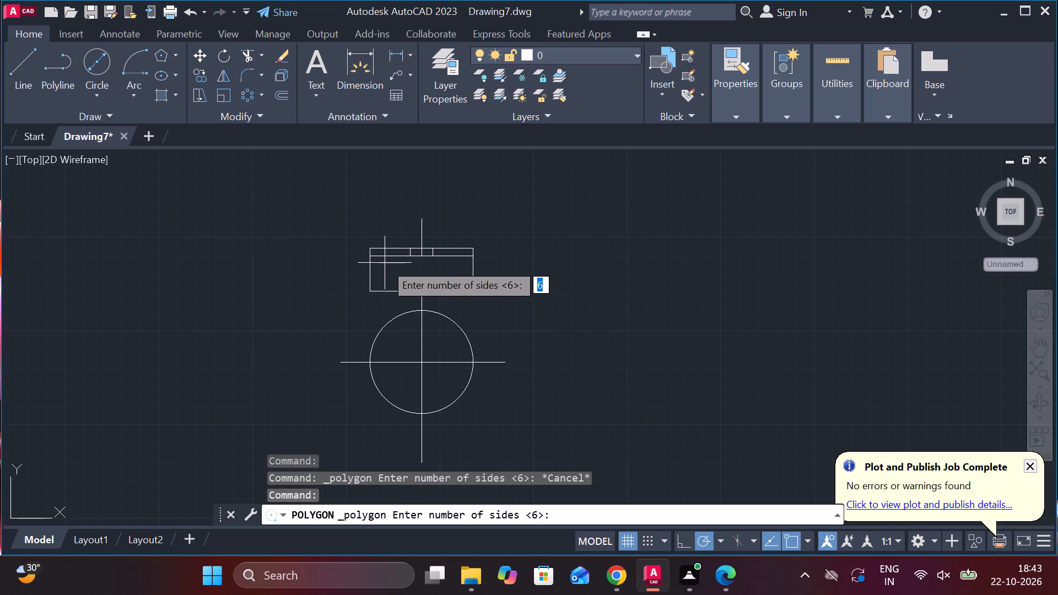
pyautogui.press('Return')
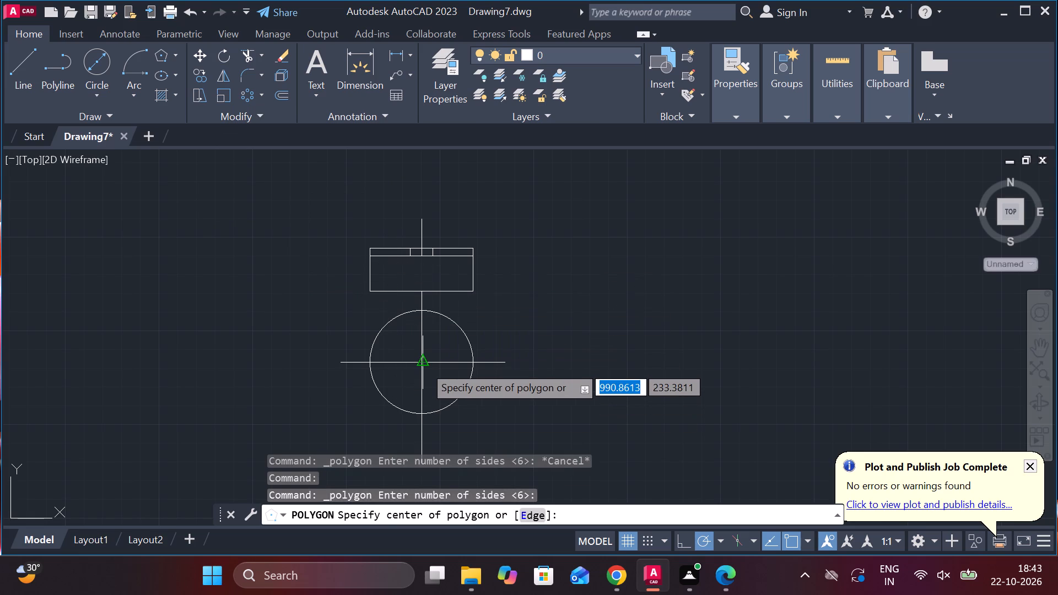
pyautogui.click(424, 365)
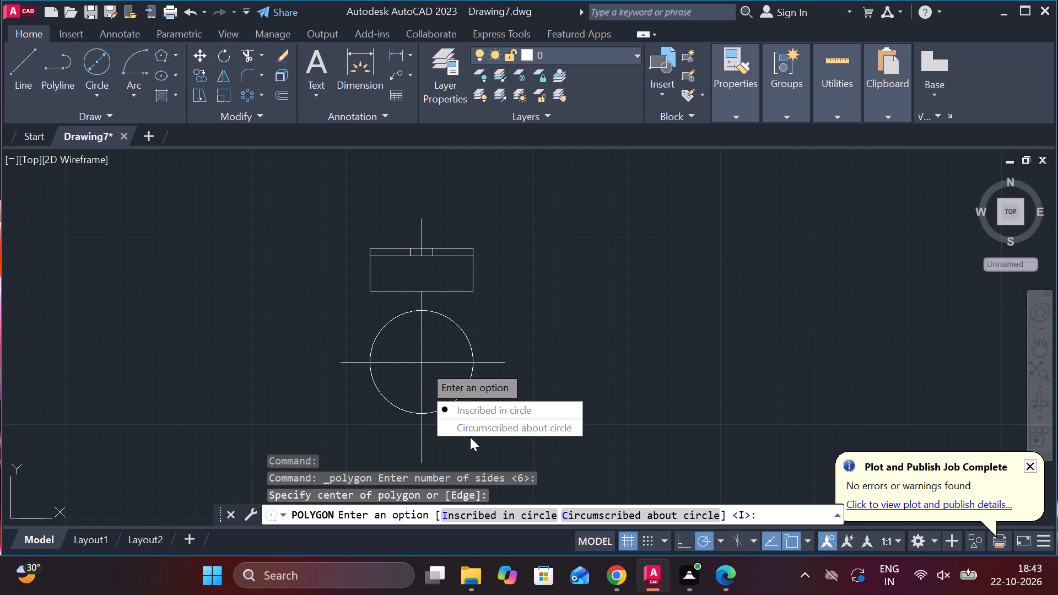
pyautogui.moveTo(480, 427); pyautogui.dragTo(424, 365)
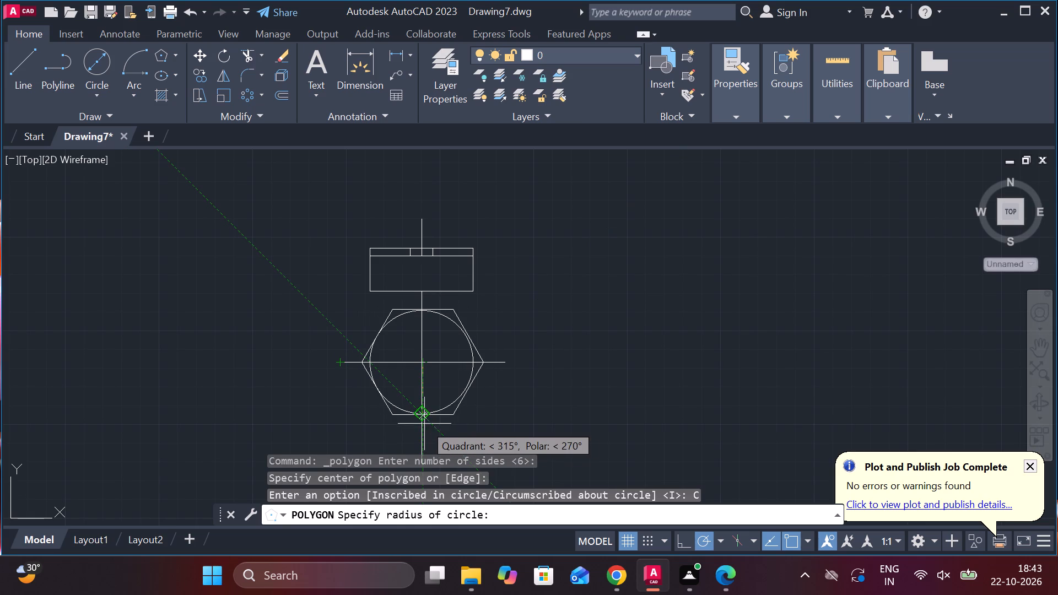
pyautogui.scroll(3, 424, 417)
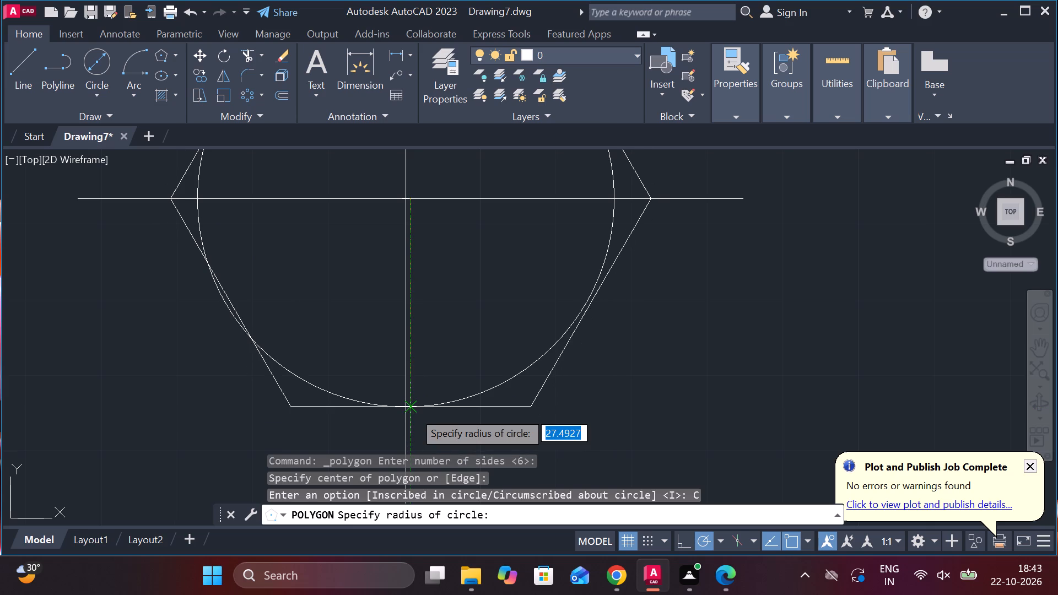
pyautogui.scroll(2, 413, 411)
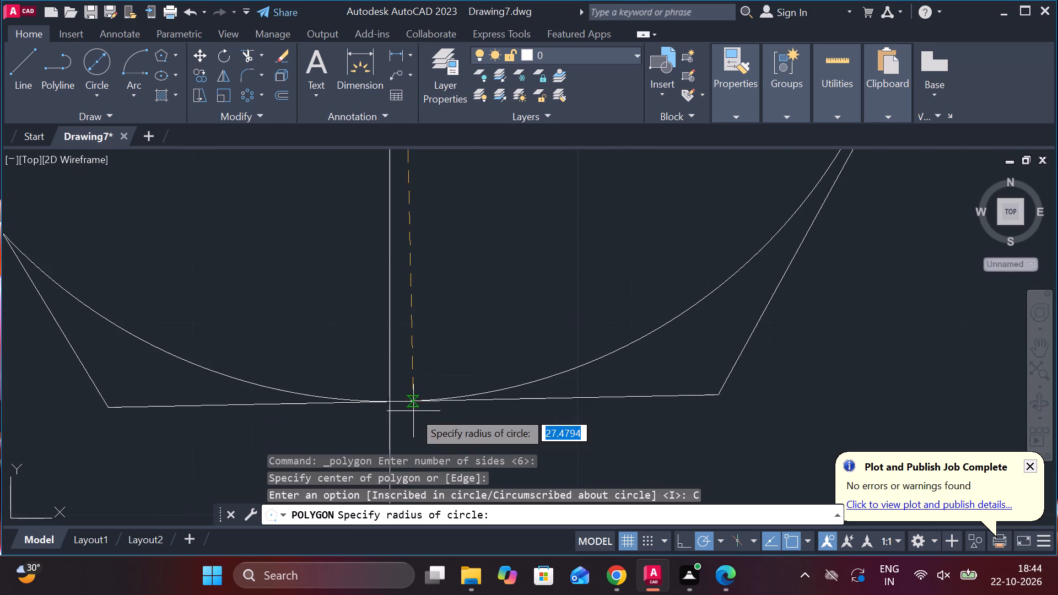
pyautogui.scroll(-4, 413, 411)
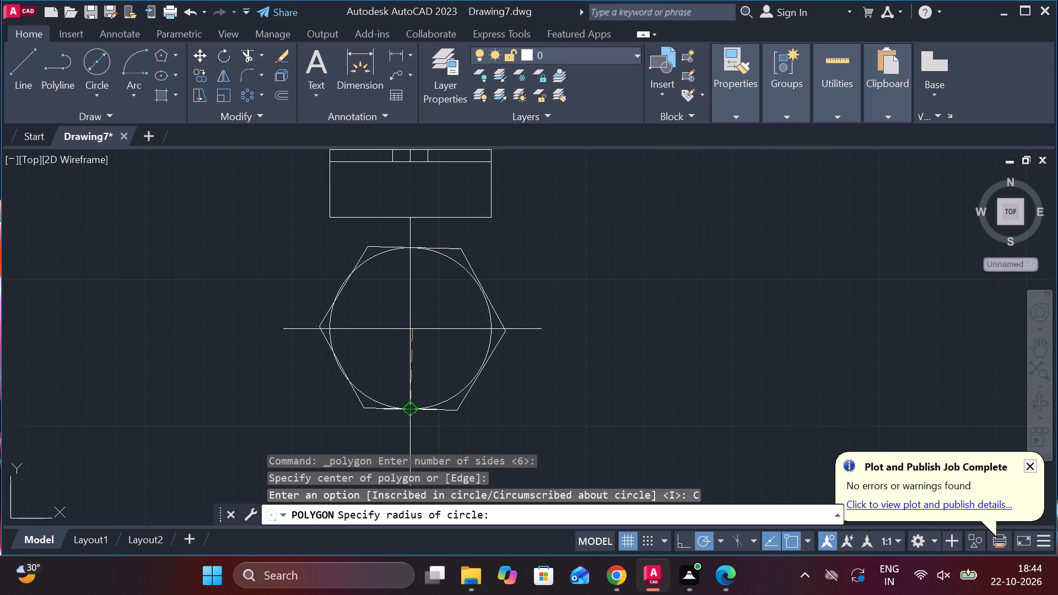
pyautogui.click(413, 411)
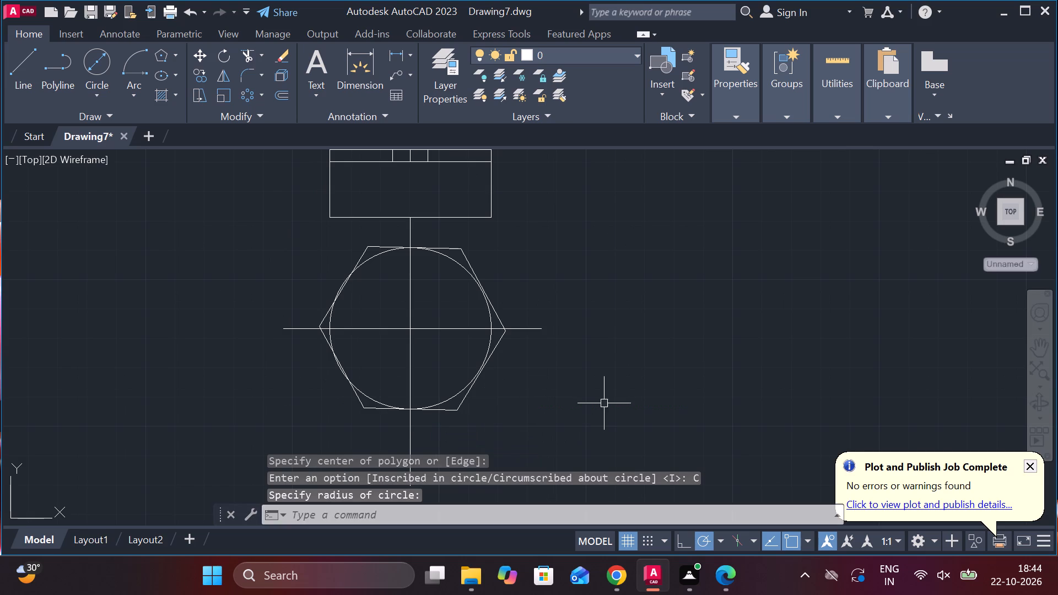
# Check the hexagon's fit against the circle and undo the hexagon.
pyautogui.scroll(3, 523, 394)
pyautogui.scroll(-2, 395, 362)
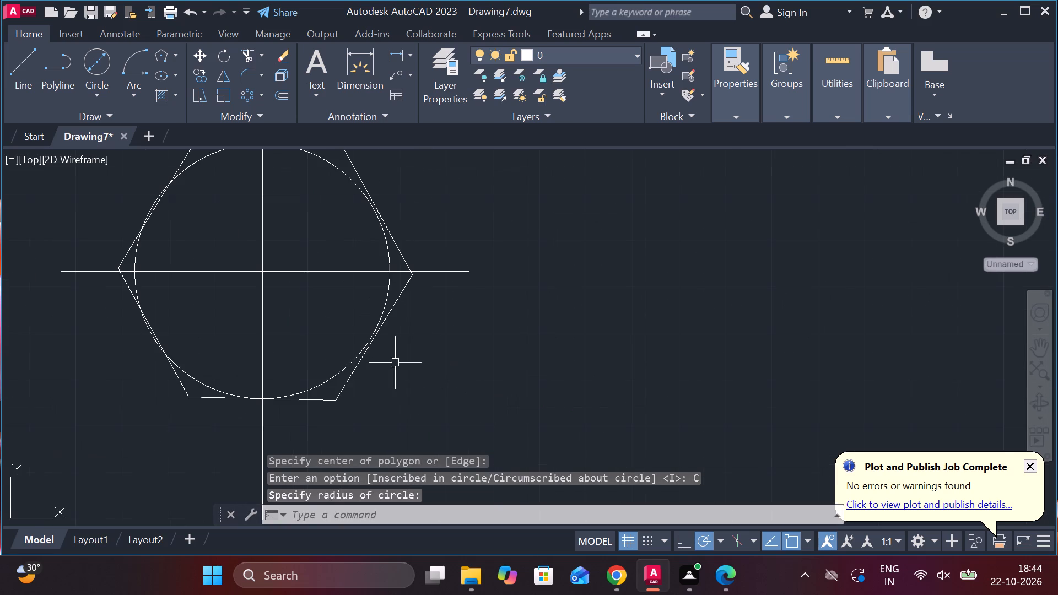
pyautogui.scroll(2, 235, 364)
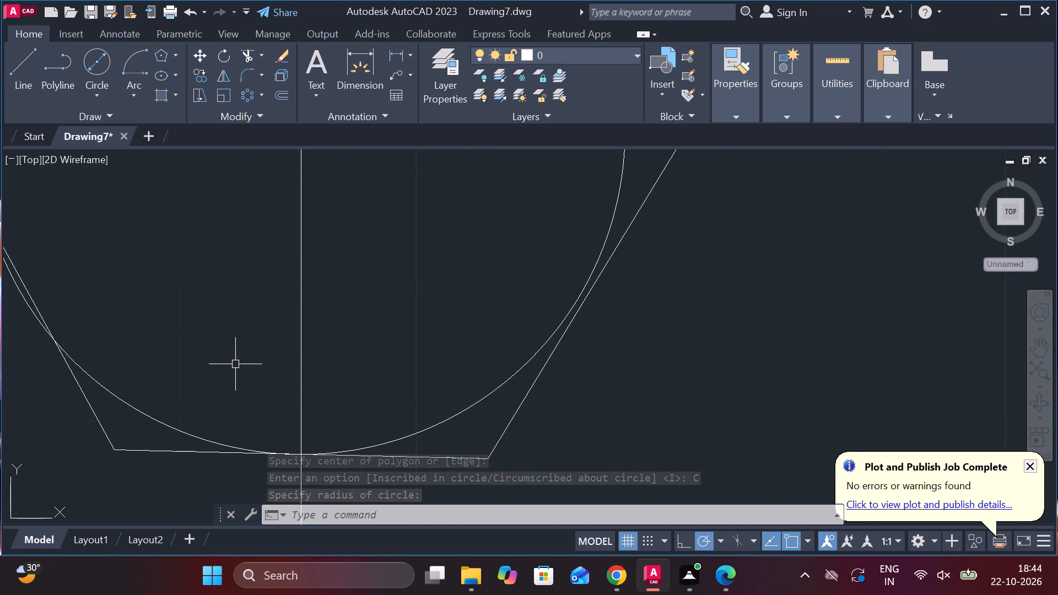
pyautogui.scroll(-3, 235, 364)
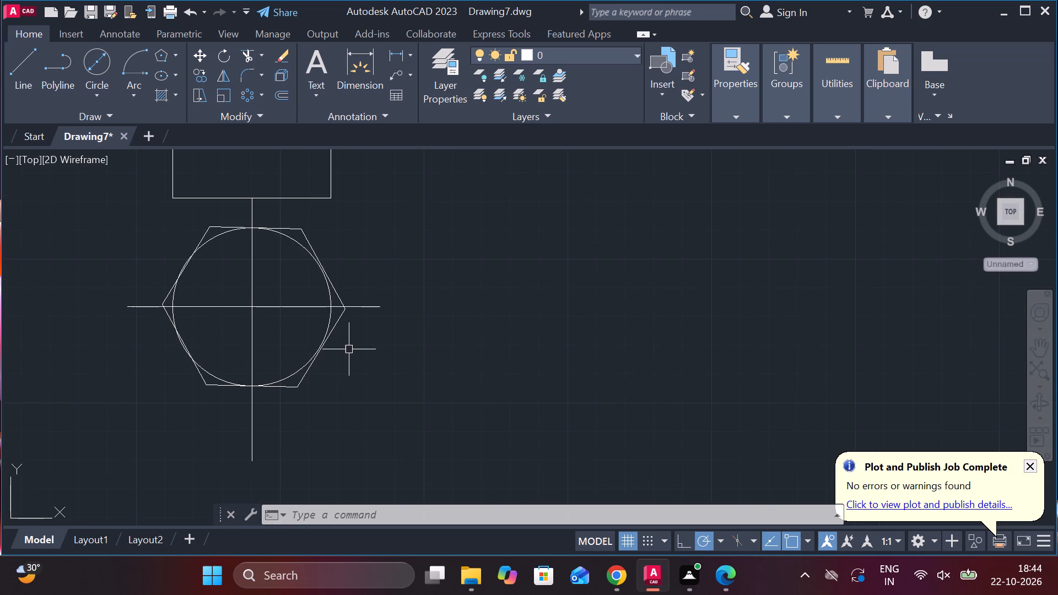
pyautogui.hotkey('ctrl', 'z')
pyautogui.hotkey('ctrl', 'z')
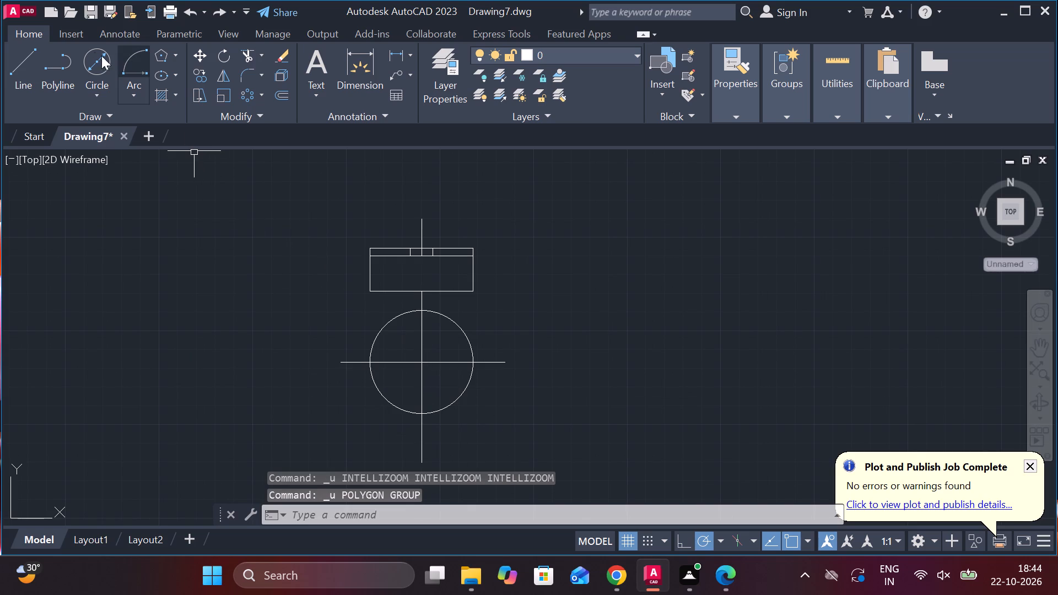
# Draw a six-sided polygon from the circle's centre, circumscribed about the circle with radius 27.5, with flat top and bottom sides.
pyautogui.click(160, 53)
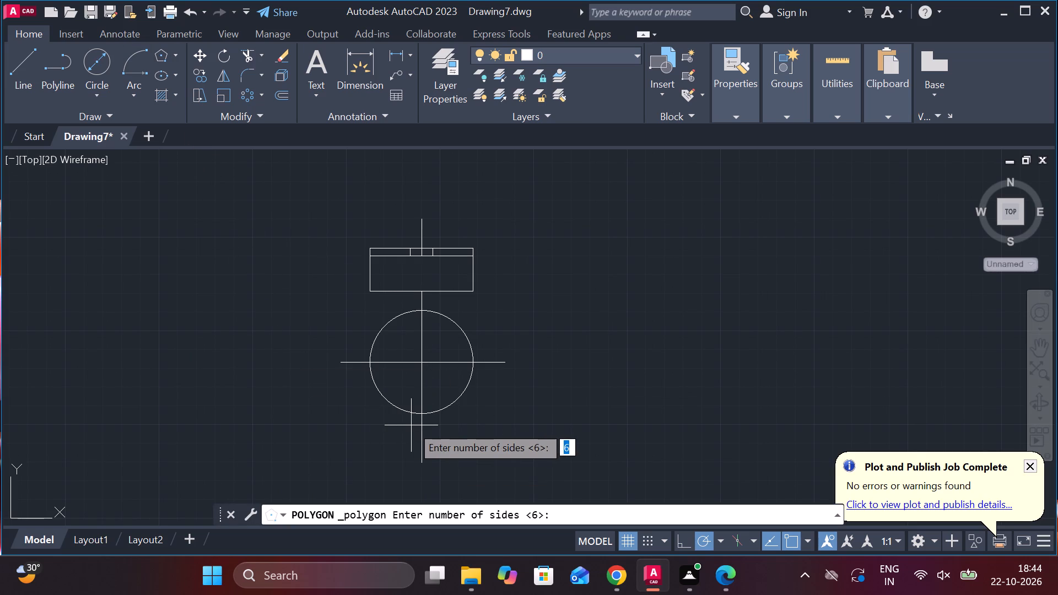
pyautogui.press('Return')
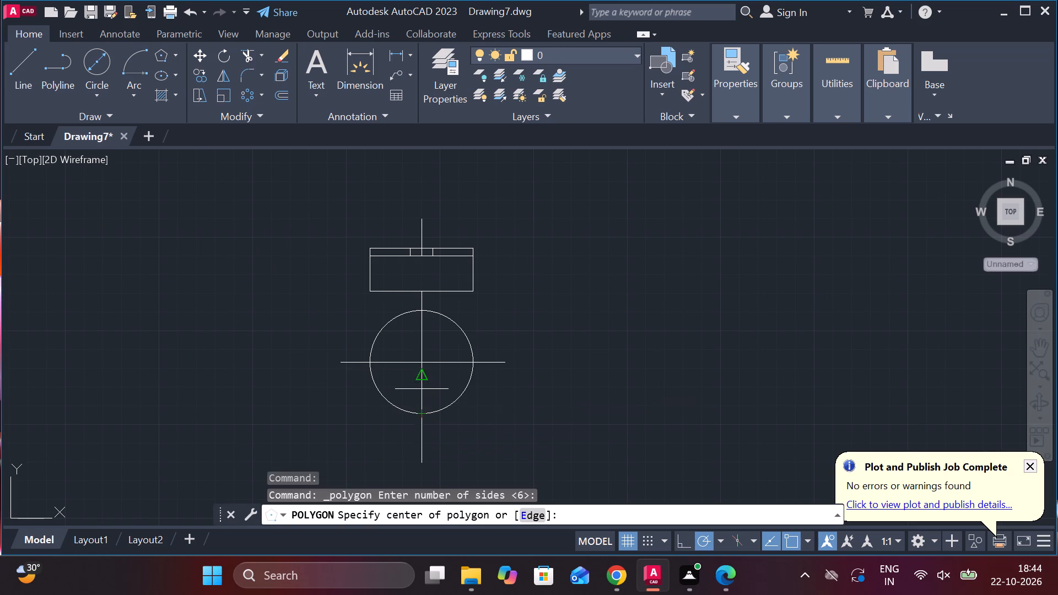
pyautogui.click(420, 360)
pyautogui.moveTo(446, 423); pyautogui.dragTo(420, 360)
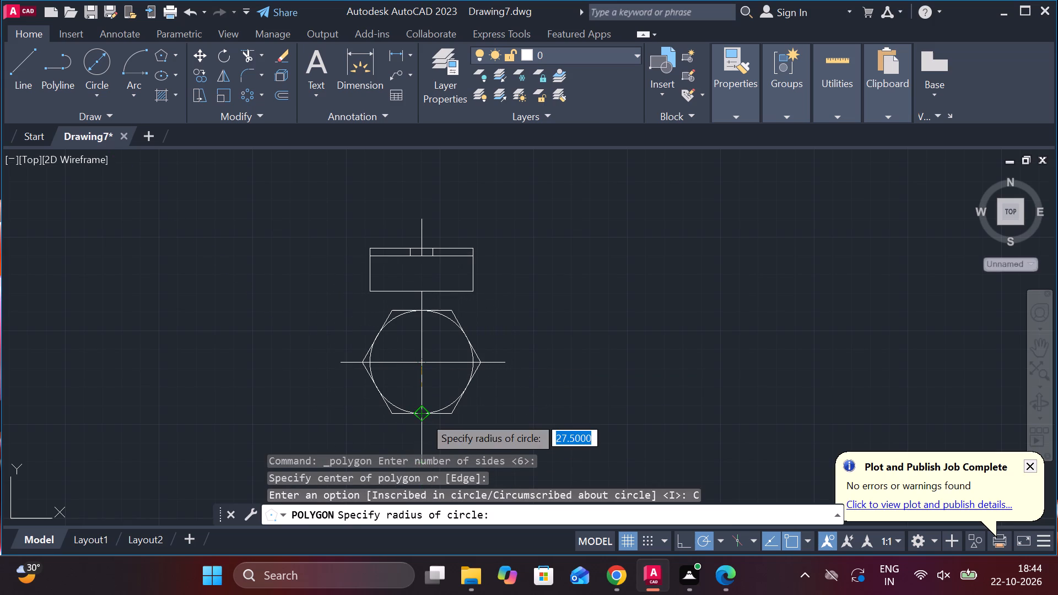
pyautogui.scroll(3, 424, 416)
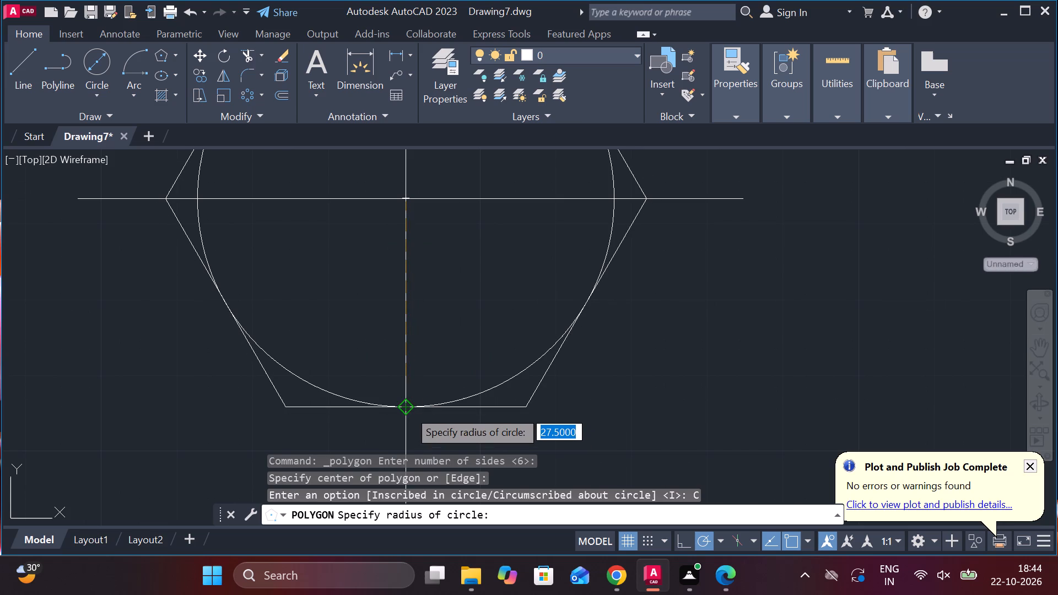
pyautogui.click(408, 410)
pyautogui.scroll(-2, 797, 339)
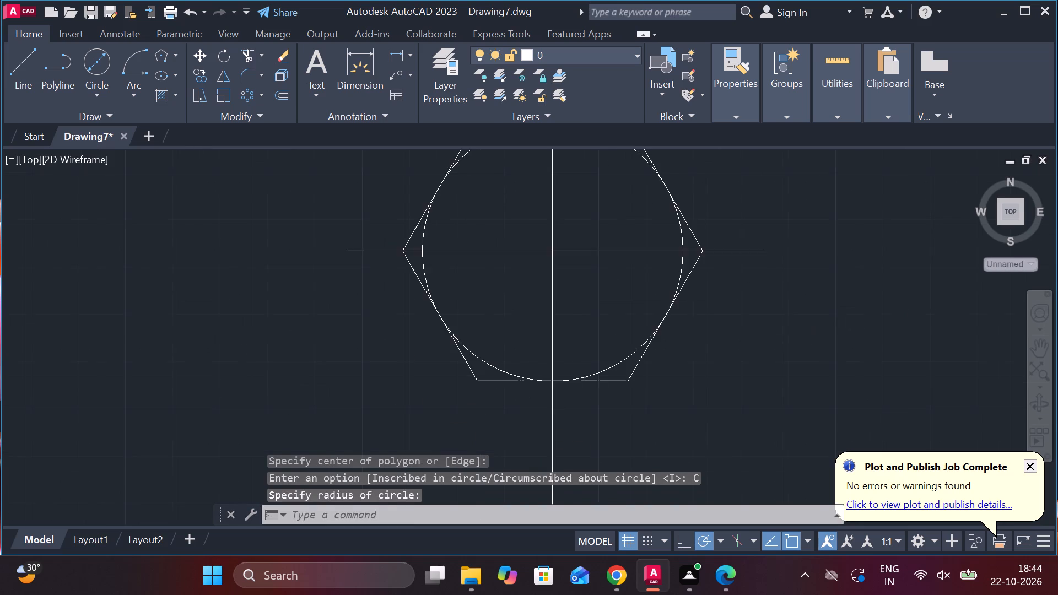
pyautogui.scroll(2, 745, 241)
pyautogui.scroll(-2, 745, 241)
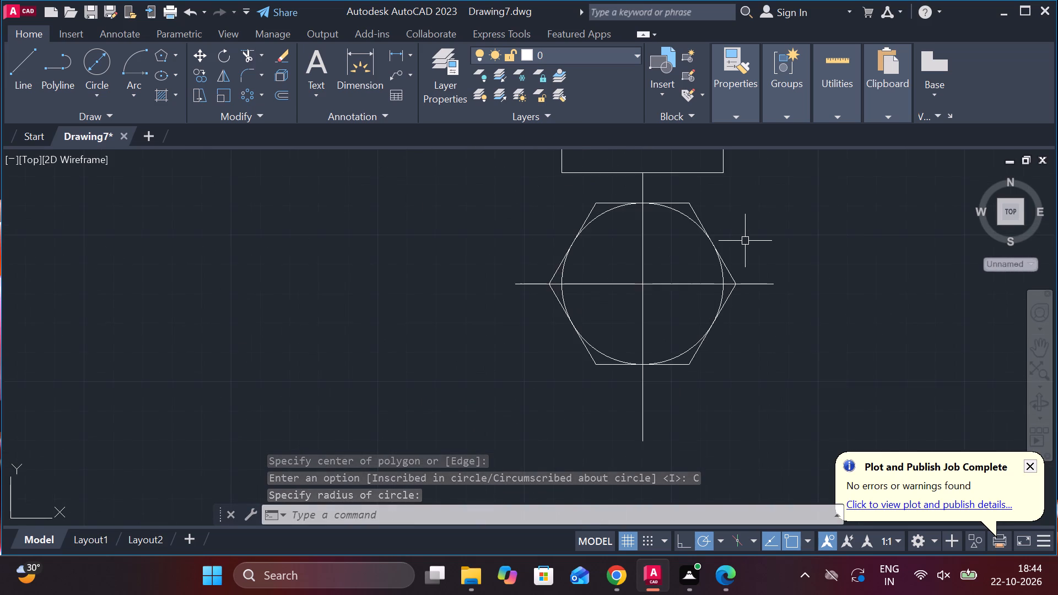
# Draw vertical projection lines from the hexagon's two upper vertices up to the rectangle's inner horizontal line.
pyautogui.scroll(-1, 745, 241)
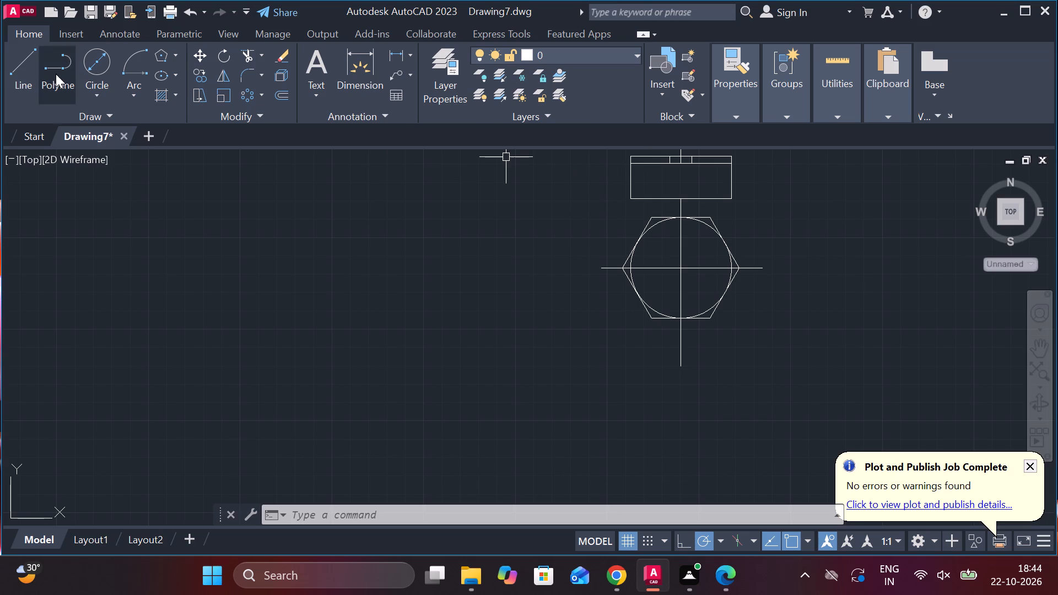
pyautogui.click(13, 65)
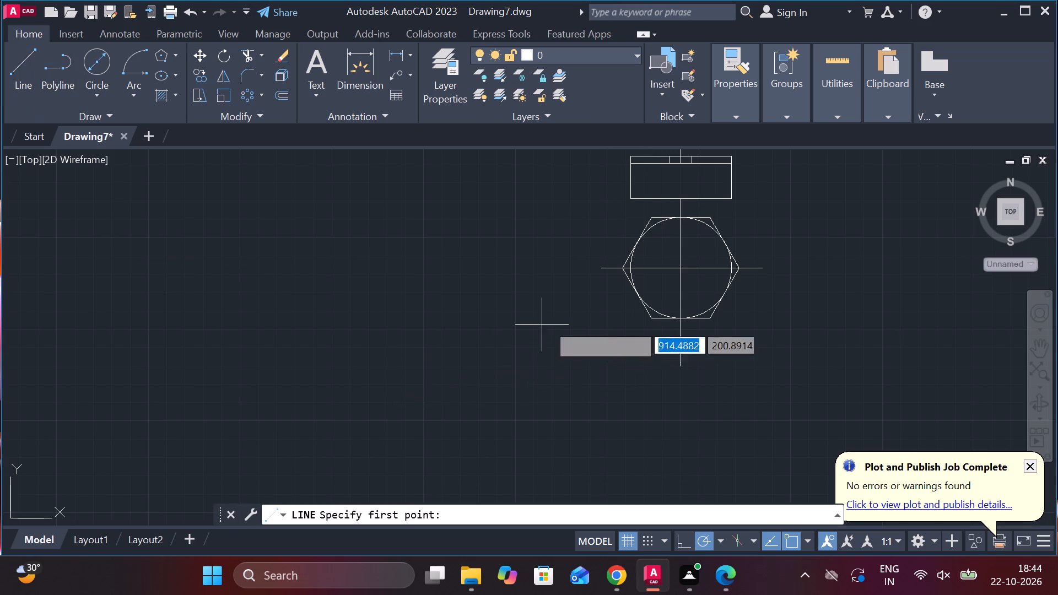
pyautogui.click(656, 214)
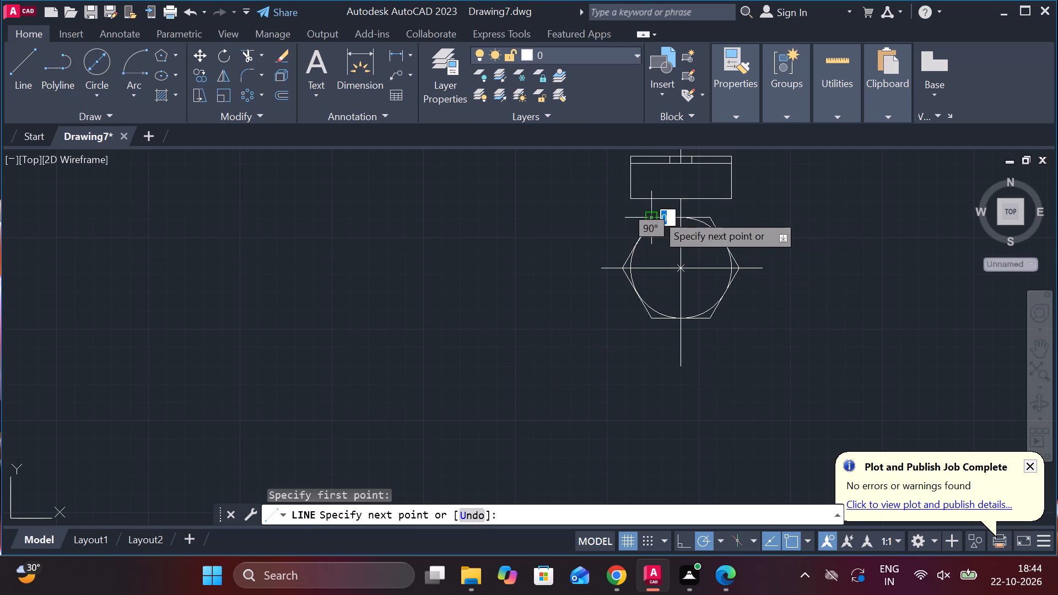
pyautogui.click(650, 164)
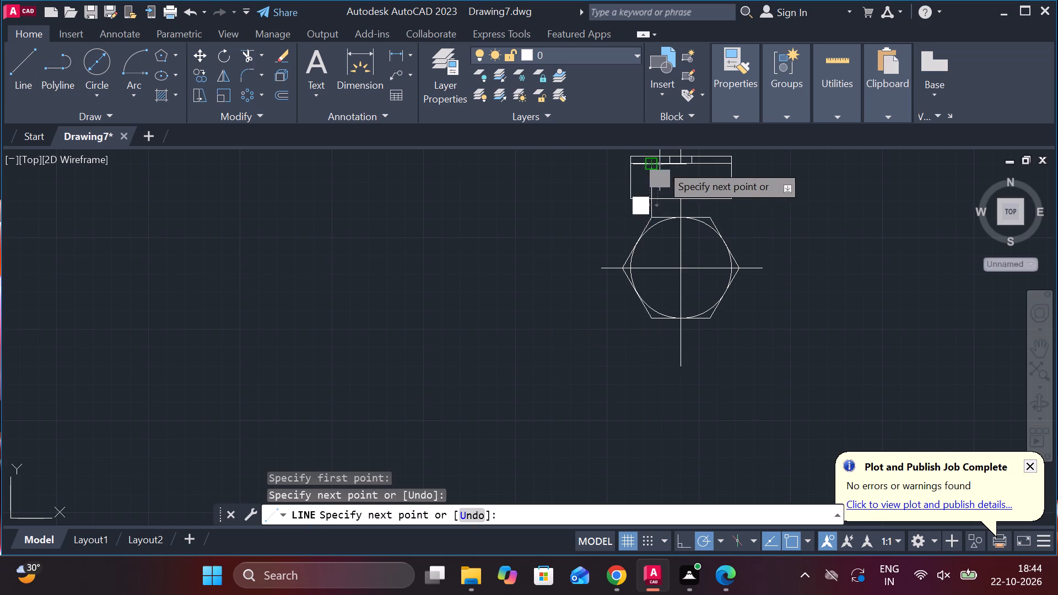
pyautogui.press('Escape')
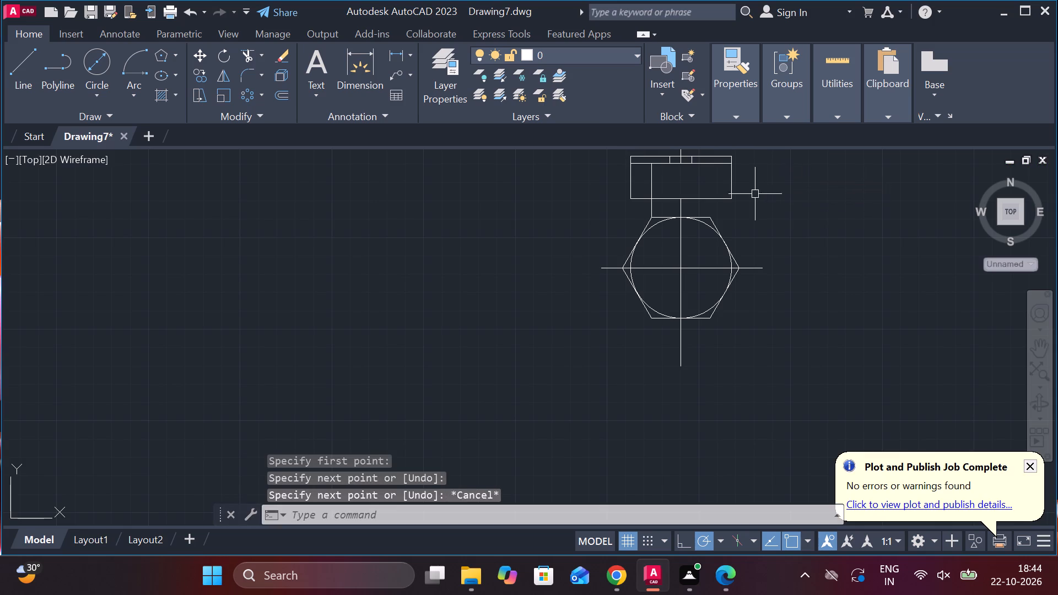
pyautogui.click(14, 76)
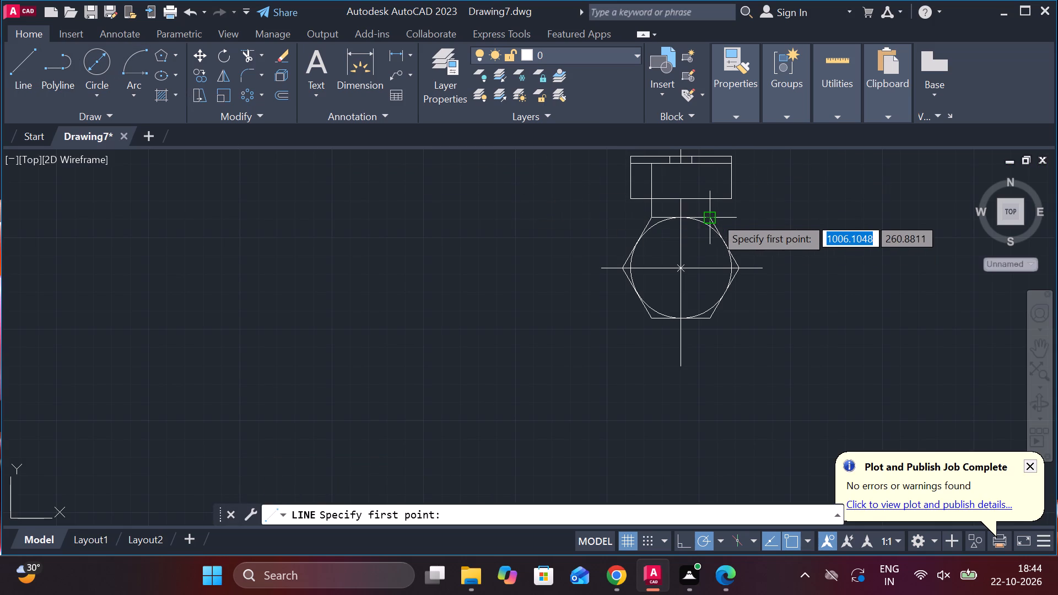
pyautogui.click(715, 217)
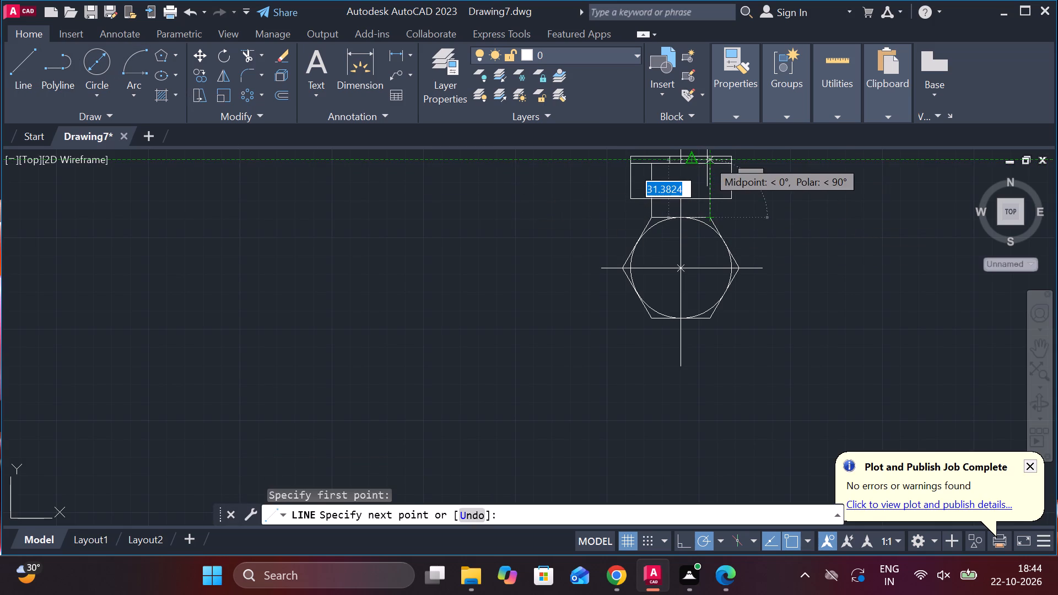
pyautogui.click(709, 169)
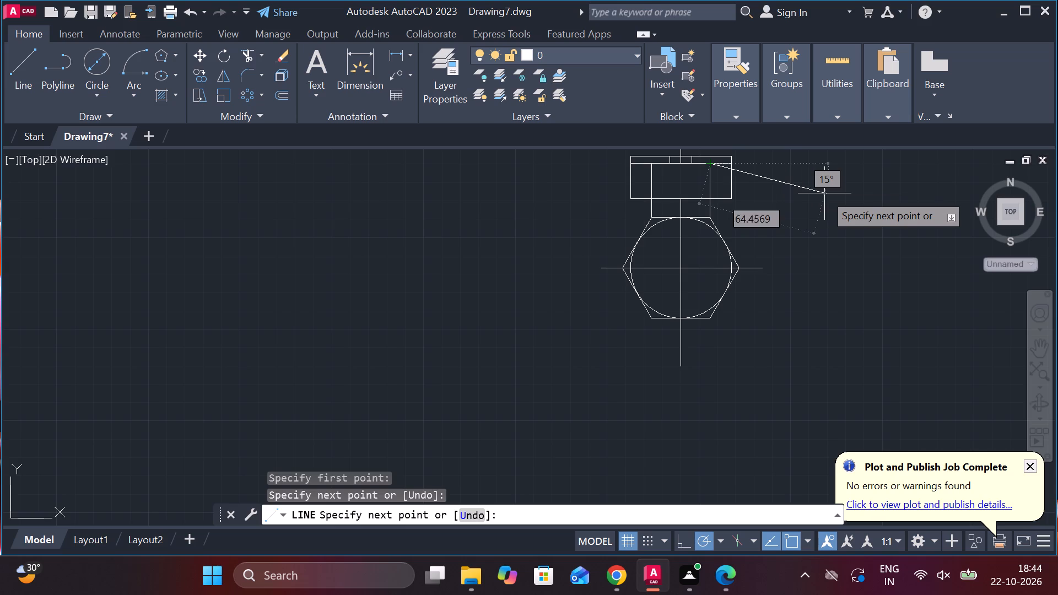
pyautogui.press('Escape')
pyautogui.scroll(2, 693, 163)
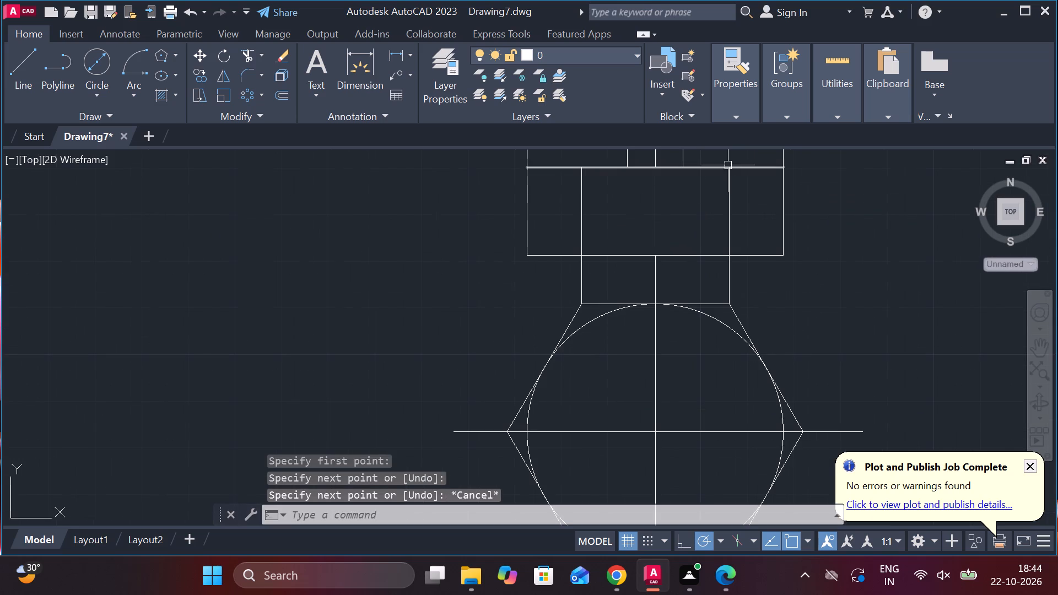
pyautogui.click(728, 165)
pyautogui.press('Escape')
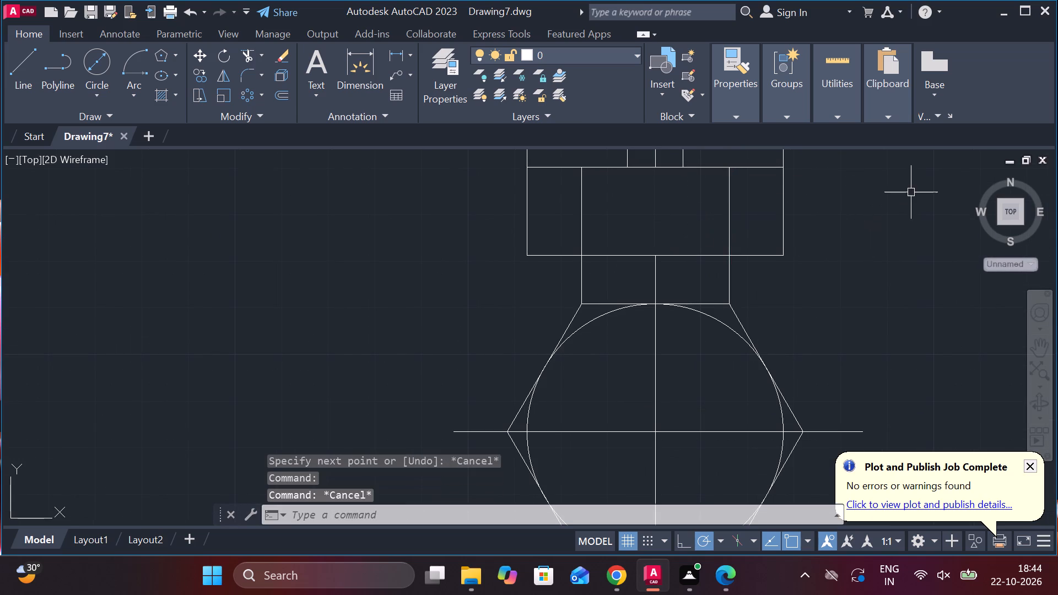
# Copy the rectangle's inner horizontal line 2 units straight down from its midpoint.
pyautogui.click(707, 167)
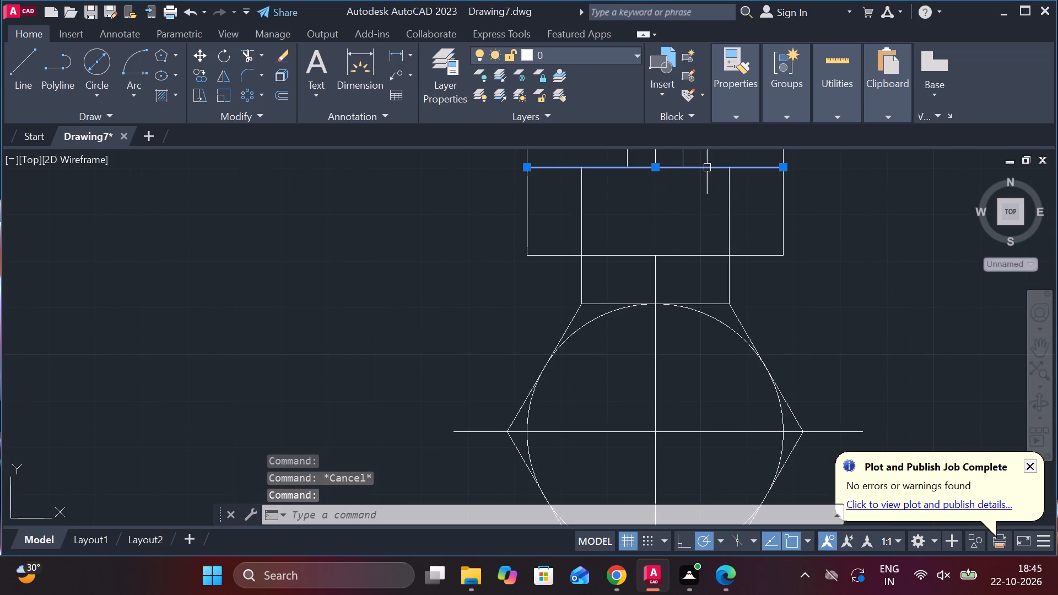
pyautogui.click(204, 78)
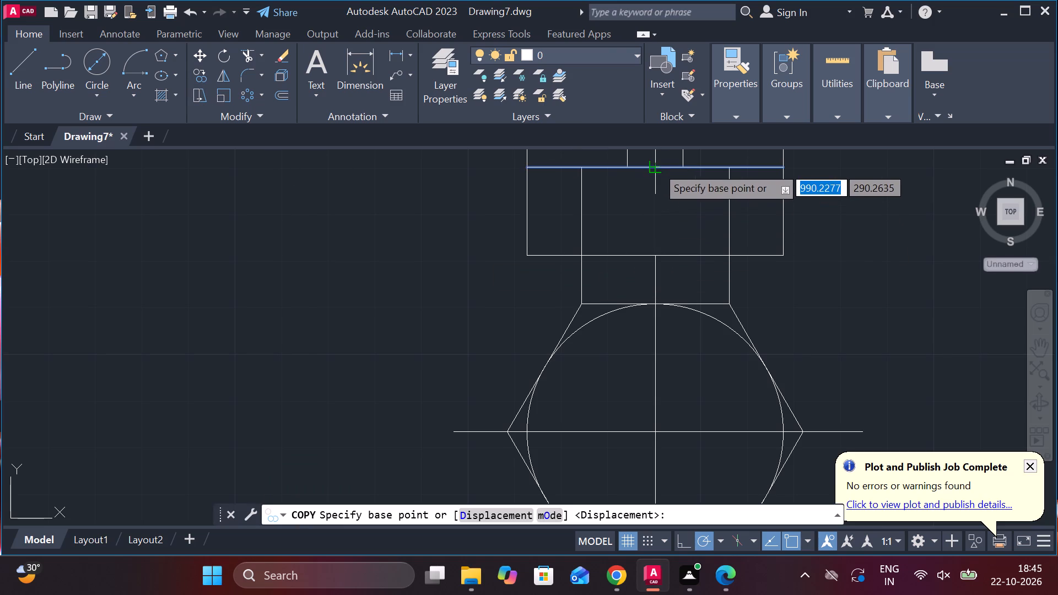
pyautogui.click(652, 164)
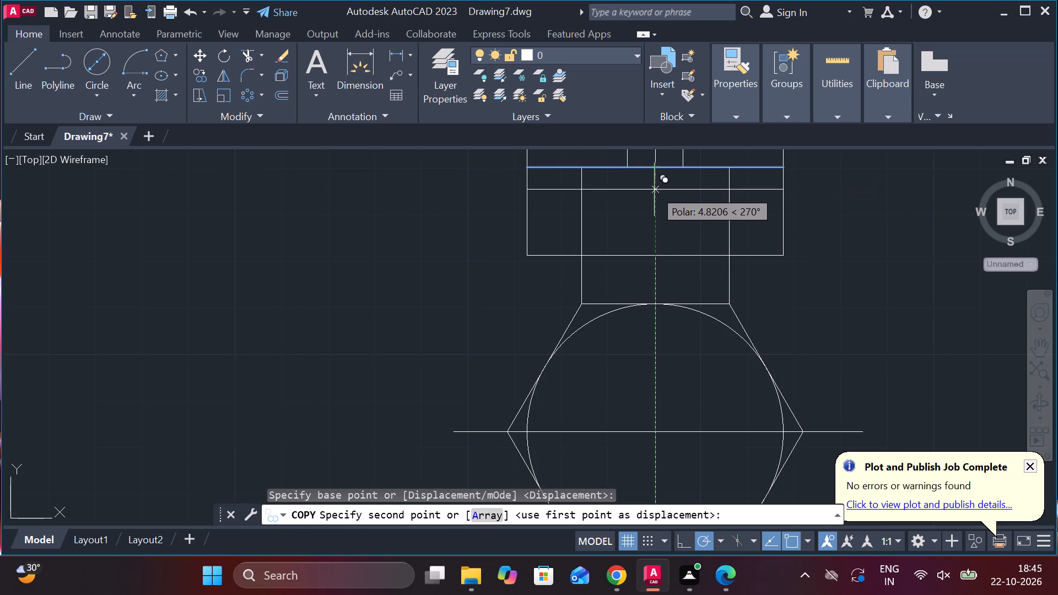
pyautogui.press('2')
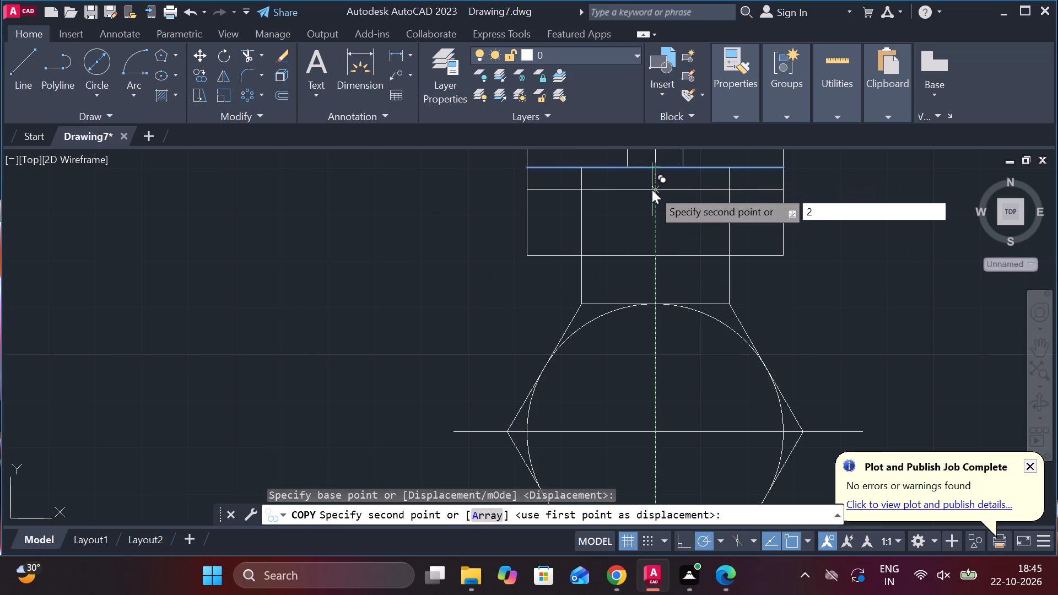
pyautogui.press('Return')
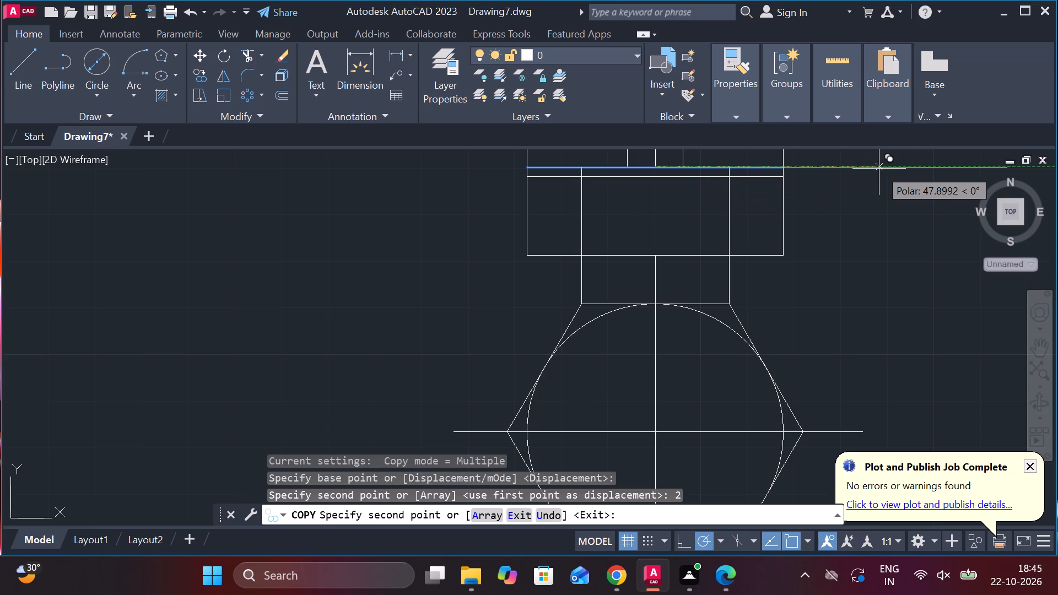
pyautogui.press('Escape')
# Trim the ends of both inner horizontal lines that extend outside the two vertical projection lines.
pyautogui.scroll(1, 801, 177)
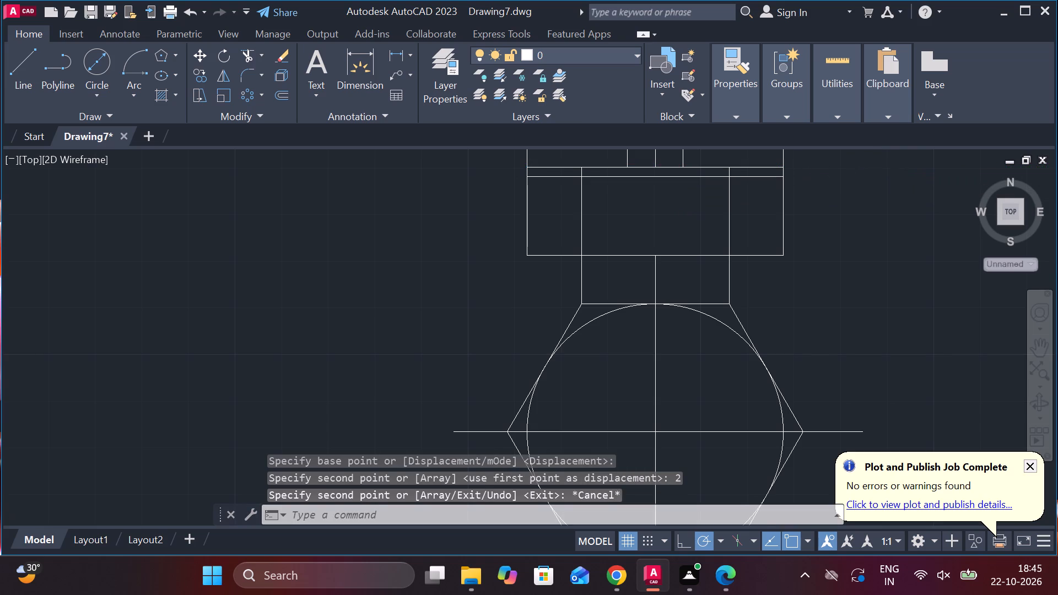
pyautogui.click(253, 53)
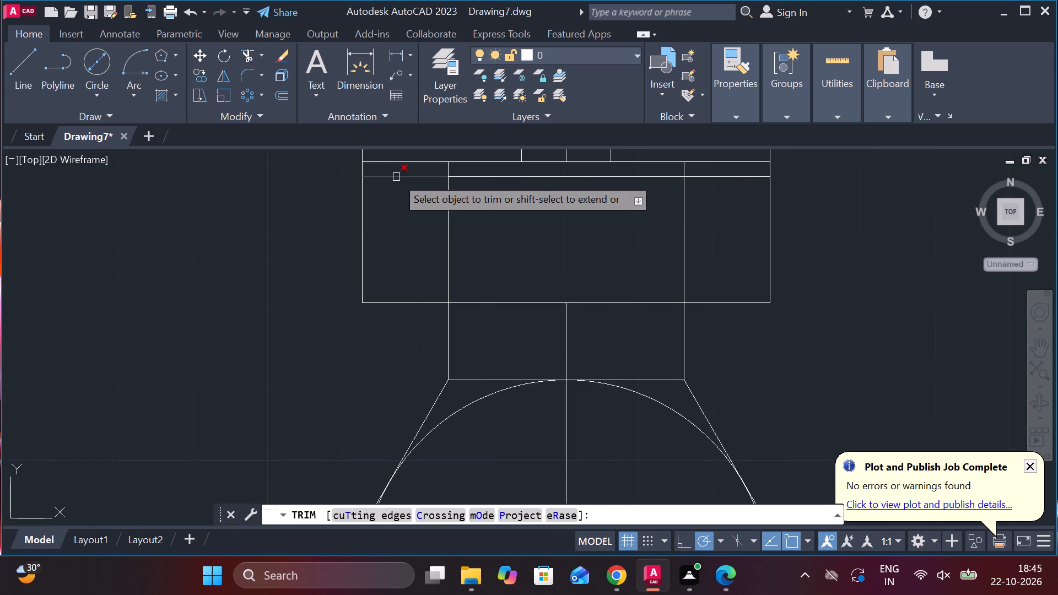
pyautogui.click(398, 178)
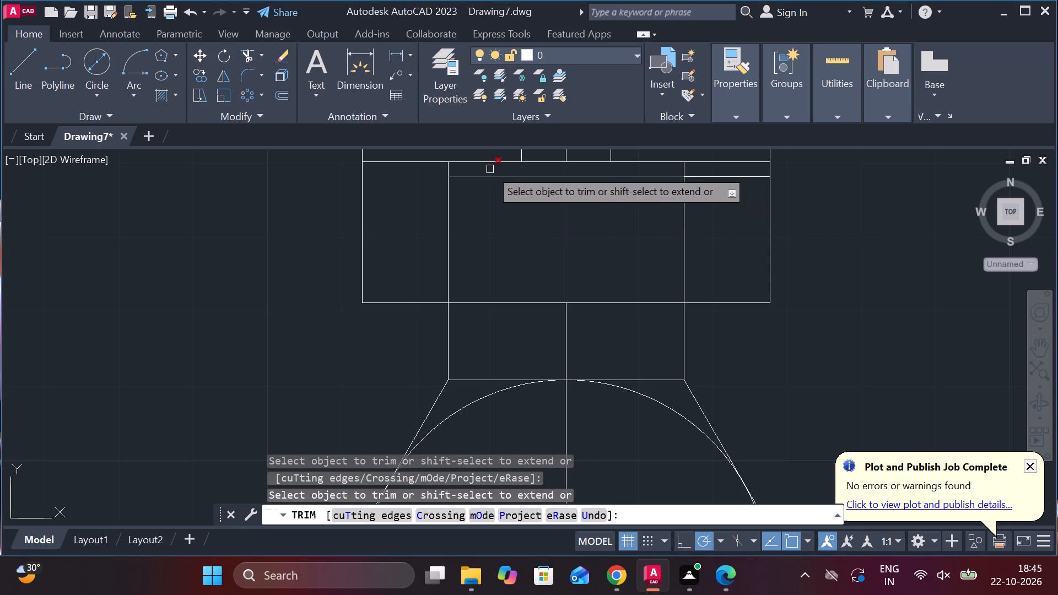
pyautogui.scroll(-3, 490, 169)
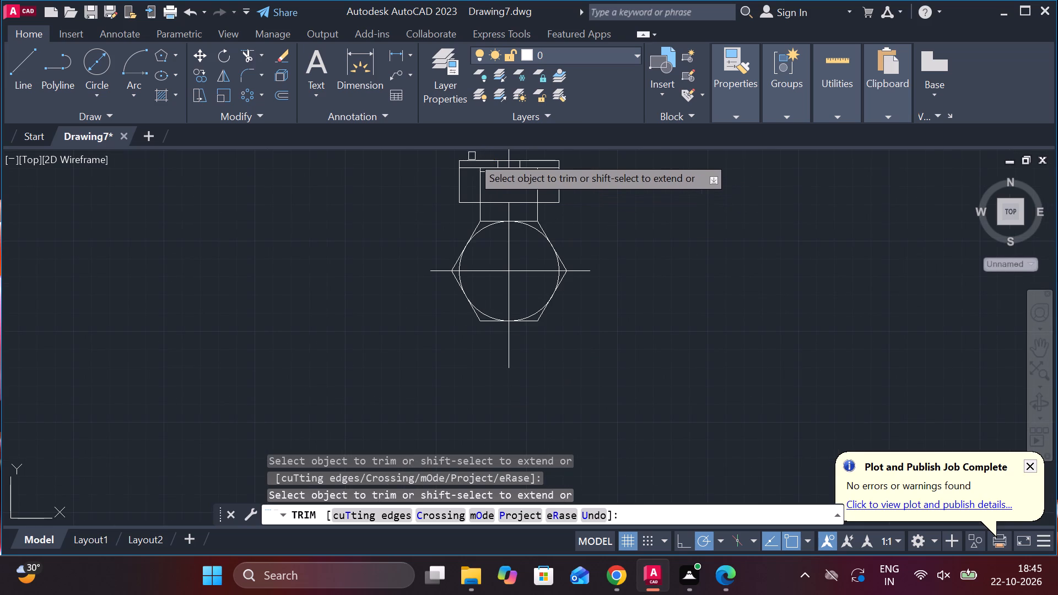
pyautogui.click(468, 170)
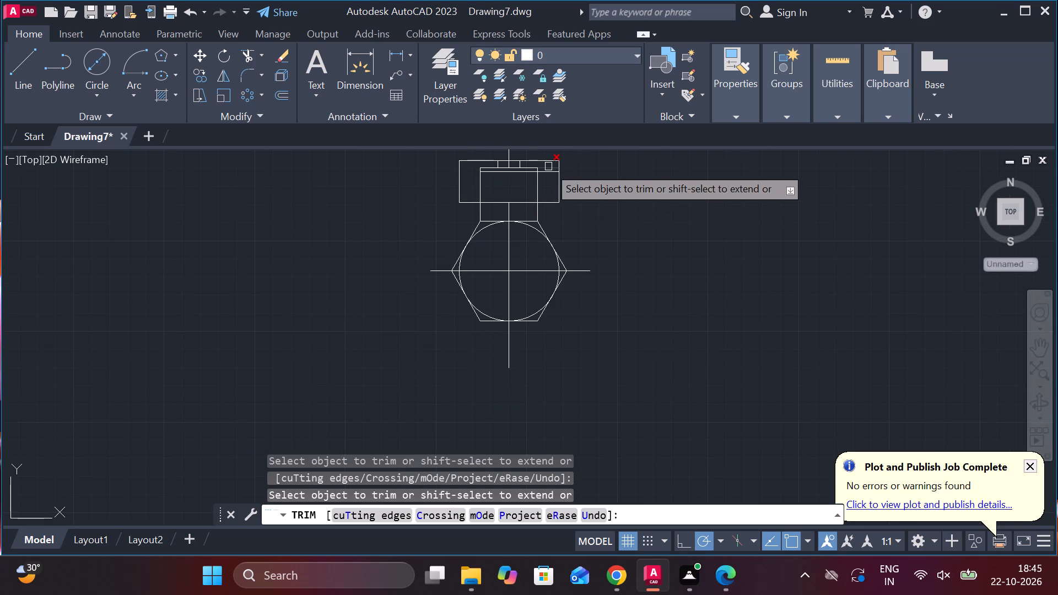
pyautogui.click(548, 167)
pyautogui.click(548, 167)
pyautogui.scroll(2, 552, 176)
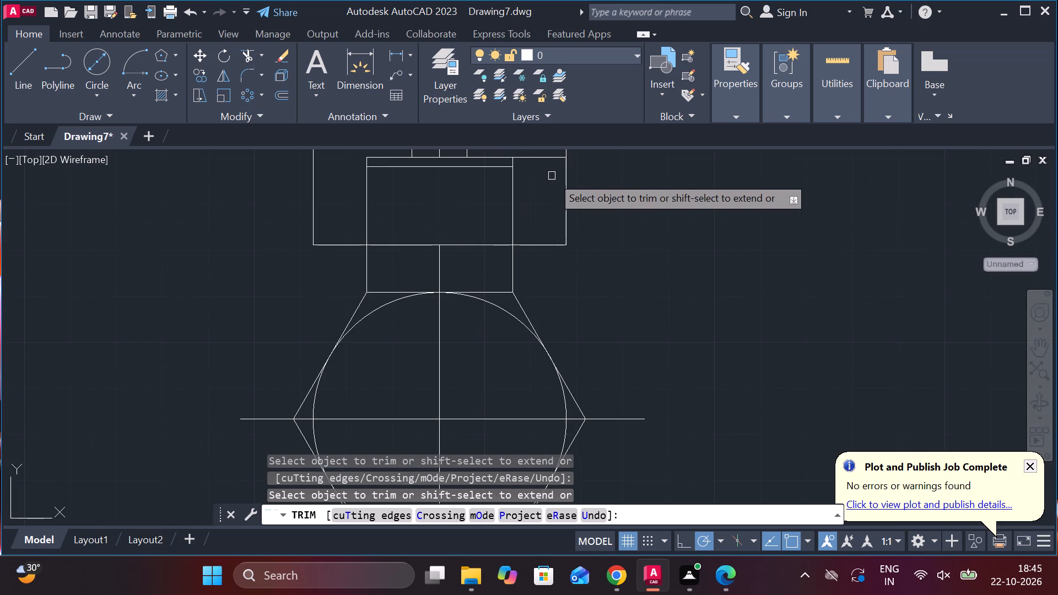
pyautogui.click(549, 159)
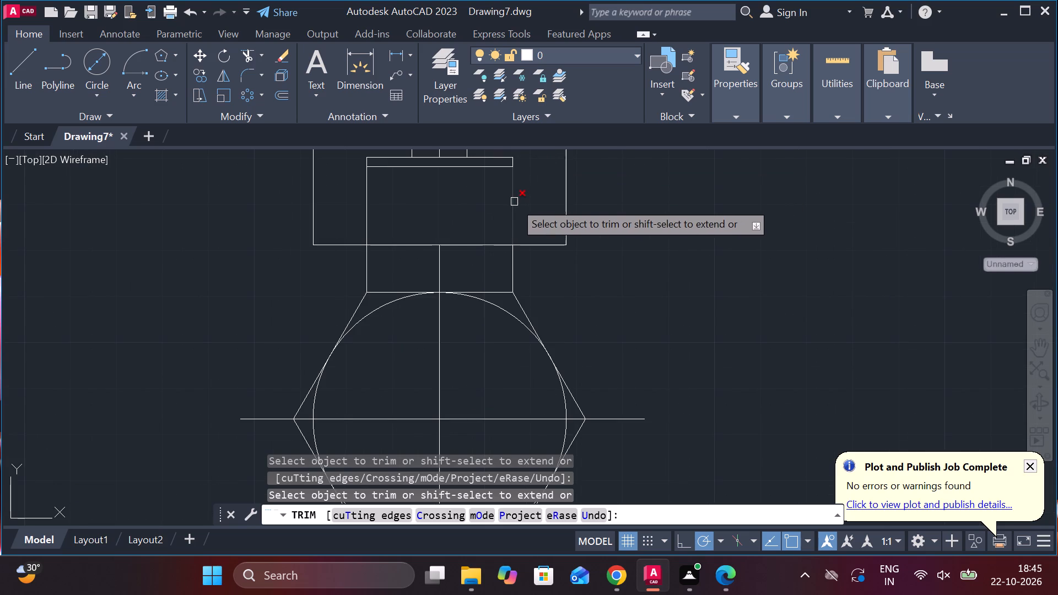
# Trim away both vertical projection lines below the narrow strip, inside the rectangle and down to the hexagon.
pyautogui.click(512, 202)
pyautogui.click(365, 216)
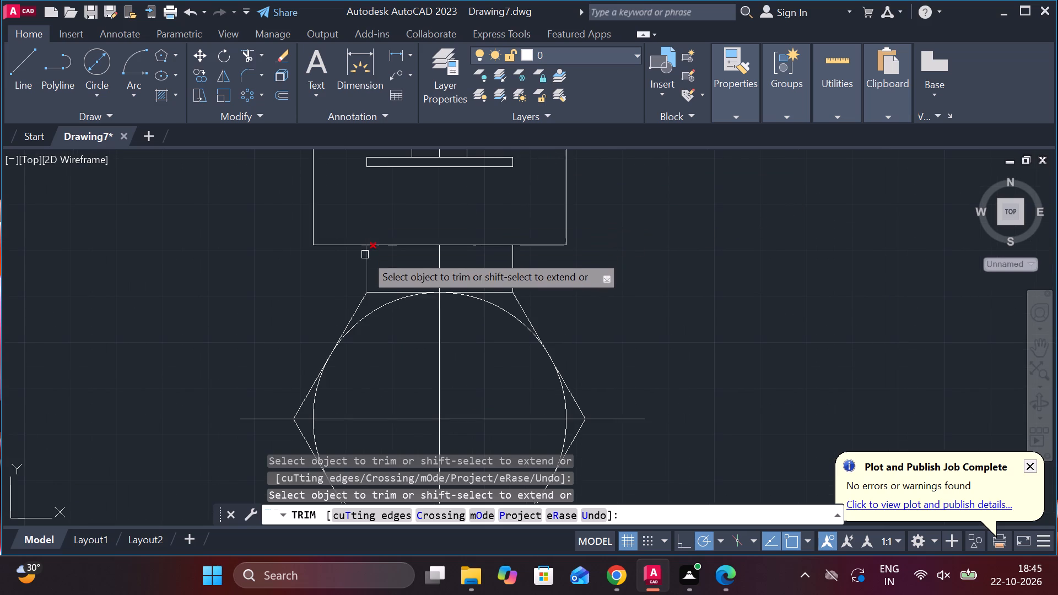
pyautogui.click(365, 256)
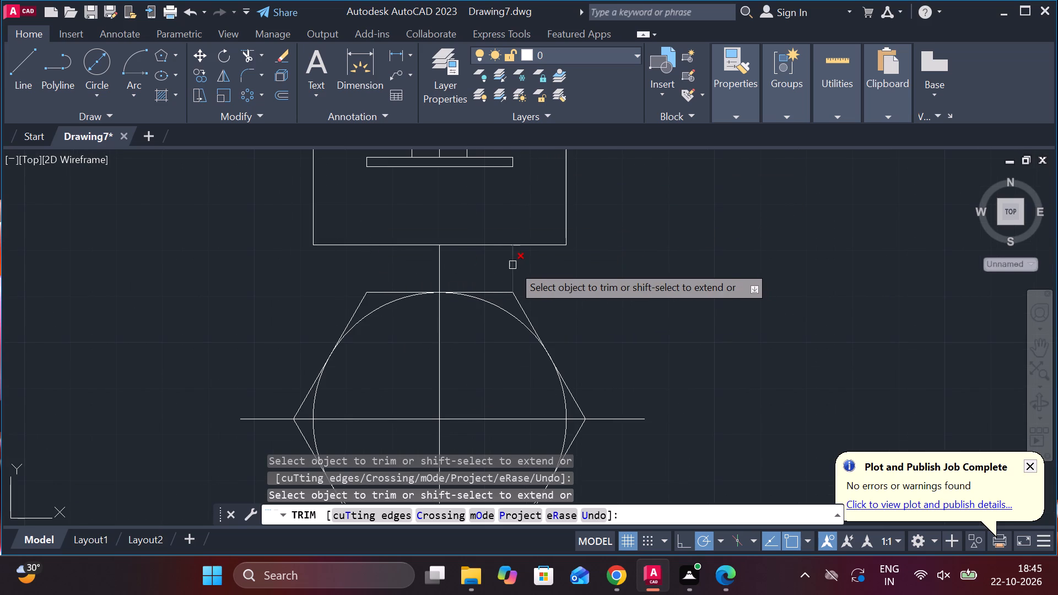
pyautogui.click(512, 265)
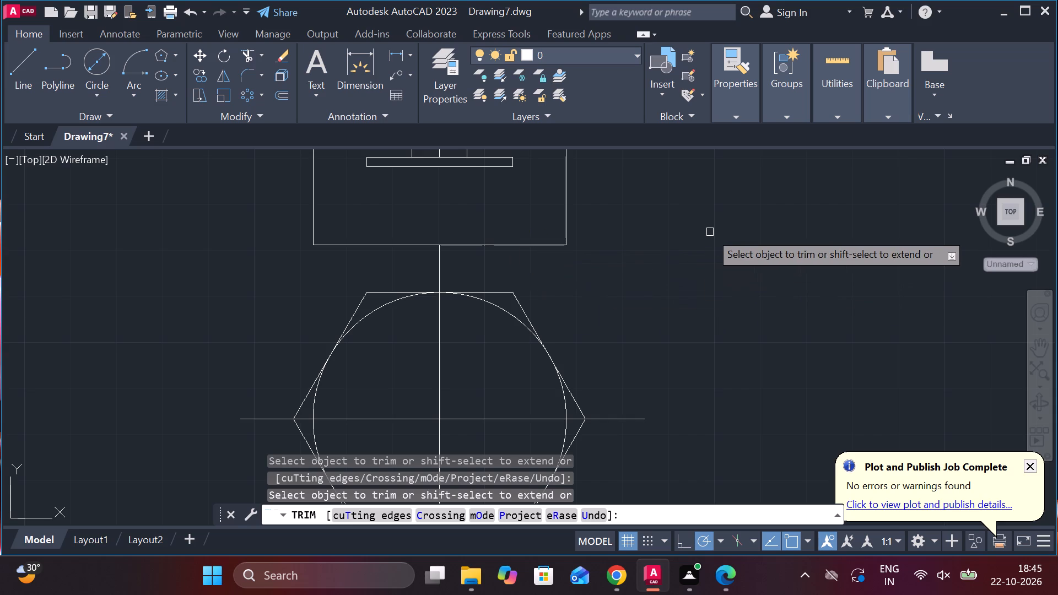
pyautogui.press('Escape')
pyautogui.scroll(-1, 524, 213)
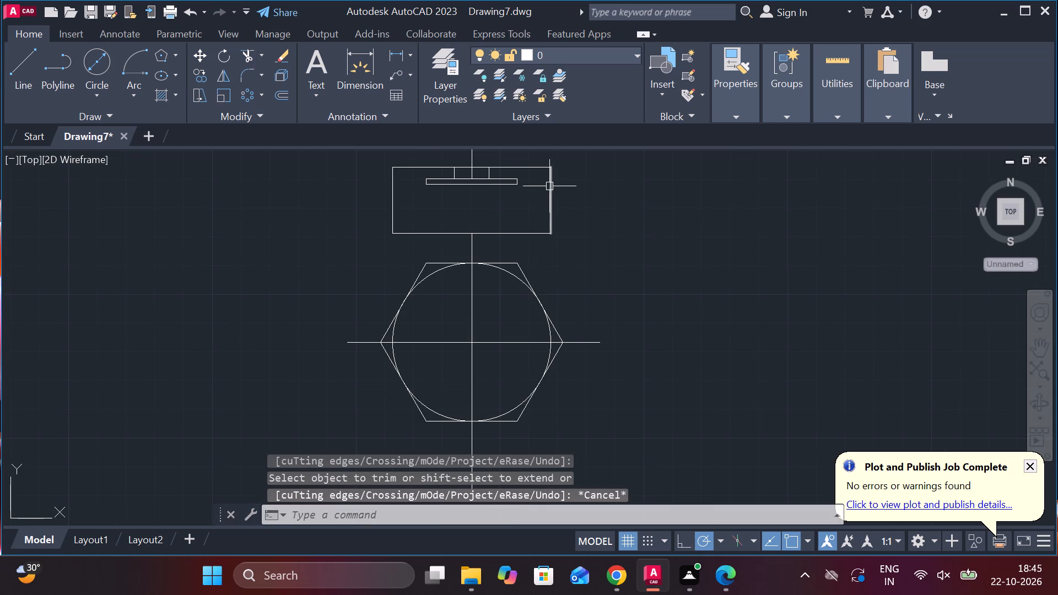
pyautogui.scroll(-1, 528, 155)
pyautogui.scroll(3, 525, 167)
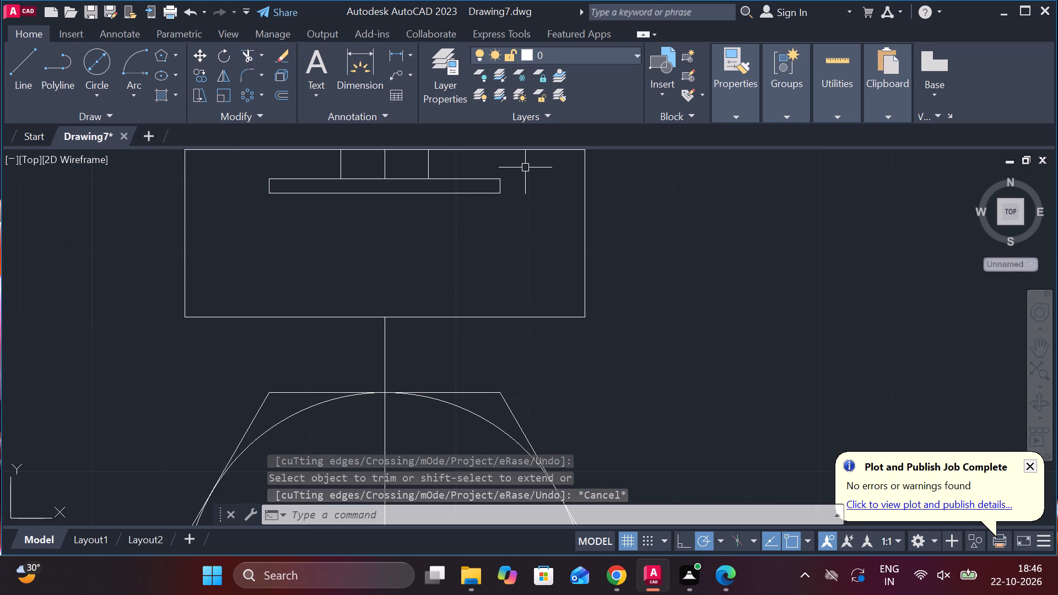
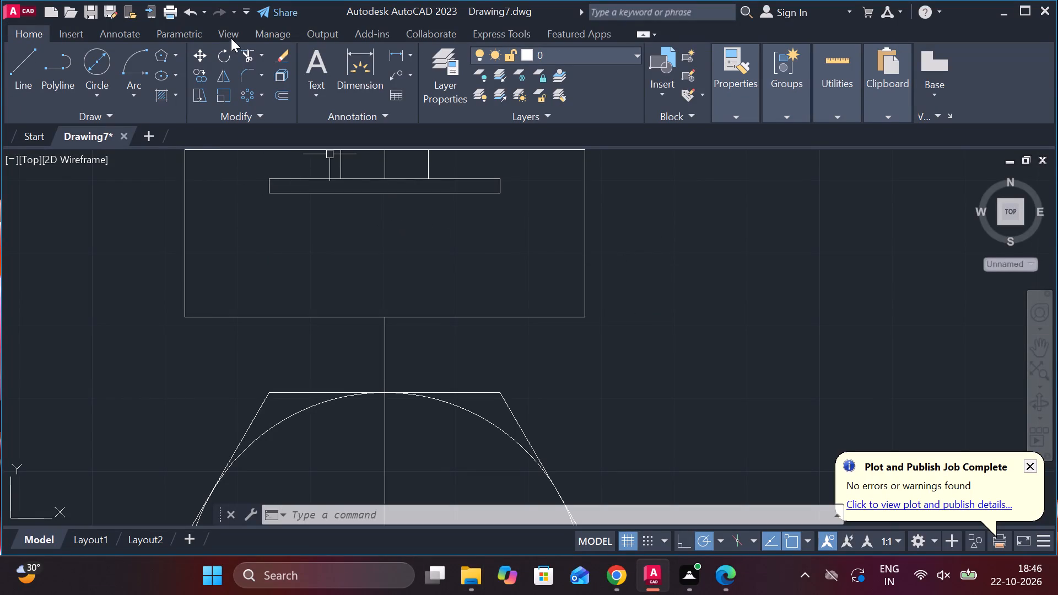
# Undo the trims of the two inner horizontal lines and the vertical projection lines.
pyautogui.scroll(-4, 234, 174)
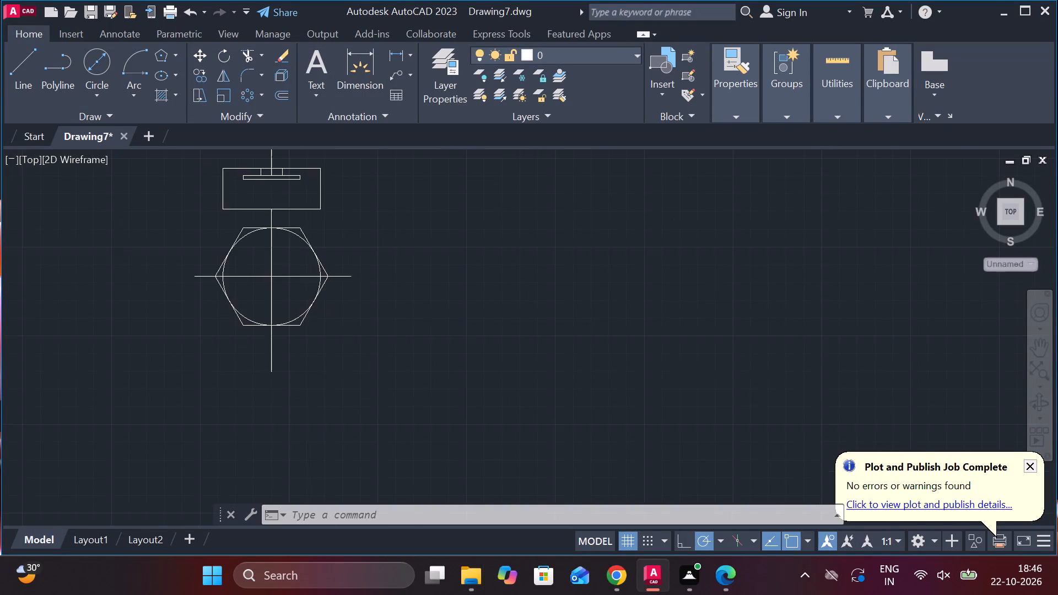
pyautogui.scroll(4, 265, 171)
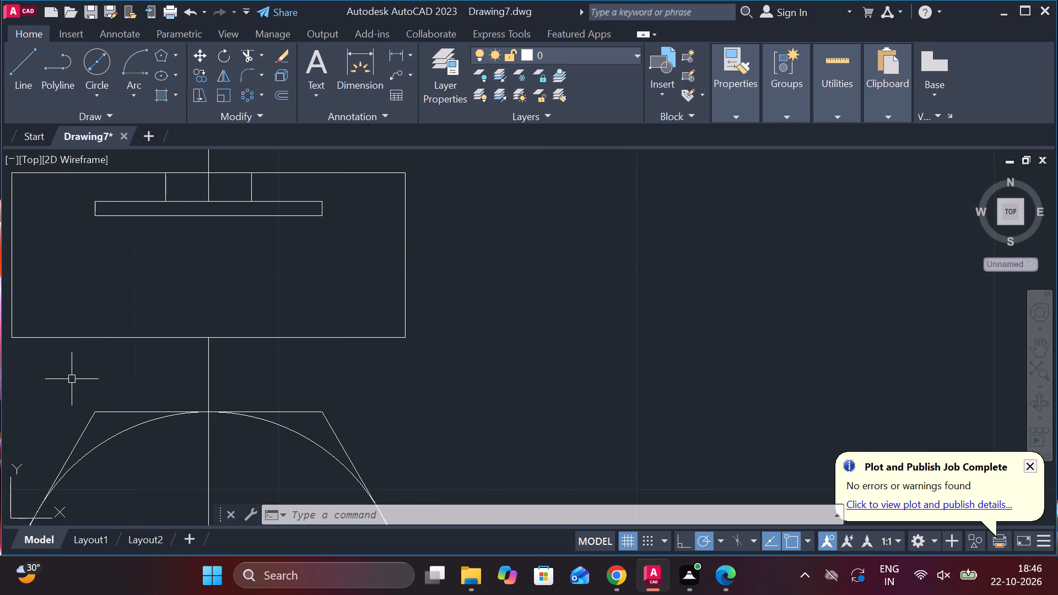
pyautogui.hotkey('ctrl', 'z')
pyautogui.hotkey('ctrl', 'z')
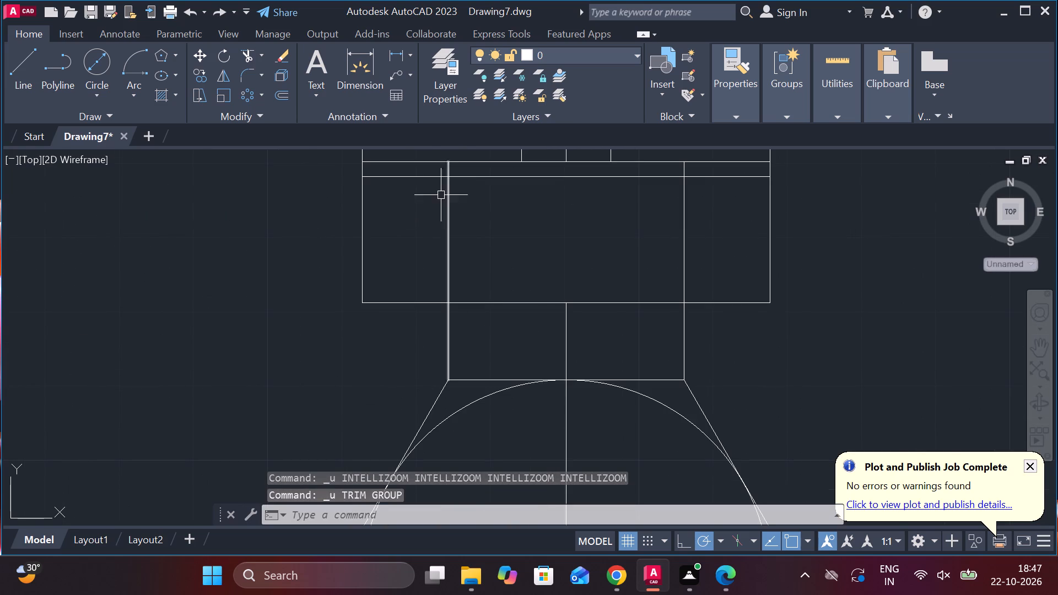
pyautogui.click(362, 192)
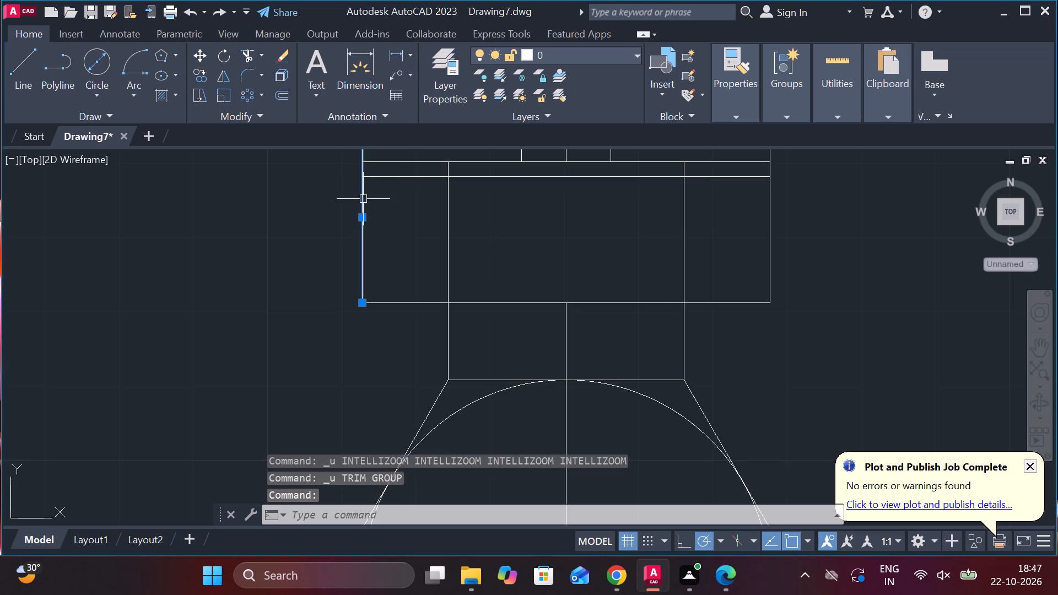
pyautogui.press('Escape')
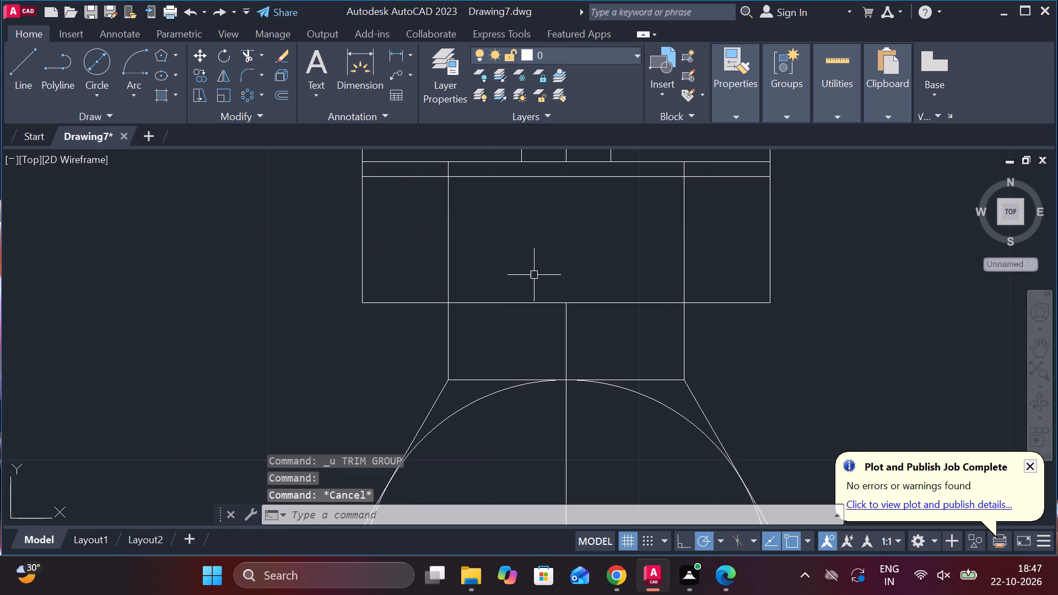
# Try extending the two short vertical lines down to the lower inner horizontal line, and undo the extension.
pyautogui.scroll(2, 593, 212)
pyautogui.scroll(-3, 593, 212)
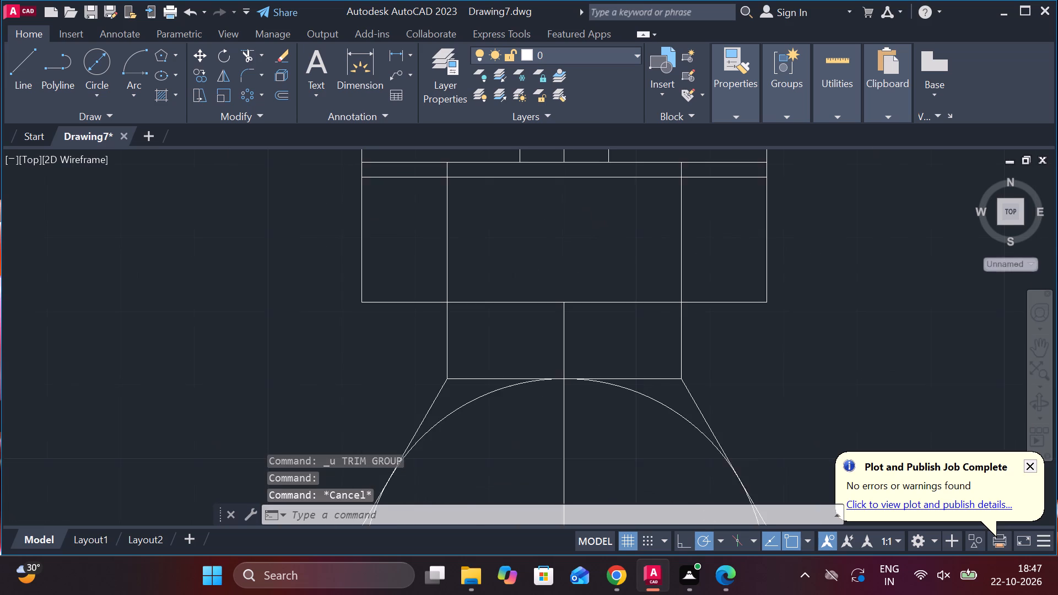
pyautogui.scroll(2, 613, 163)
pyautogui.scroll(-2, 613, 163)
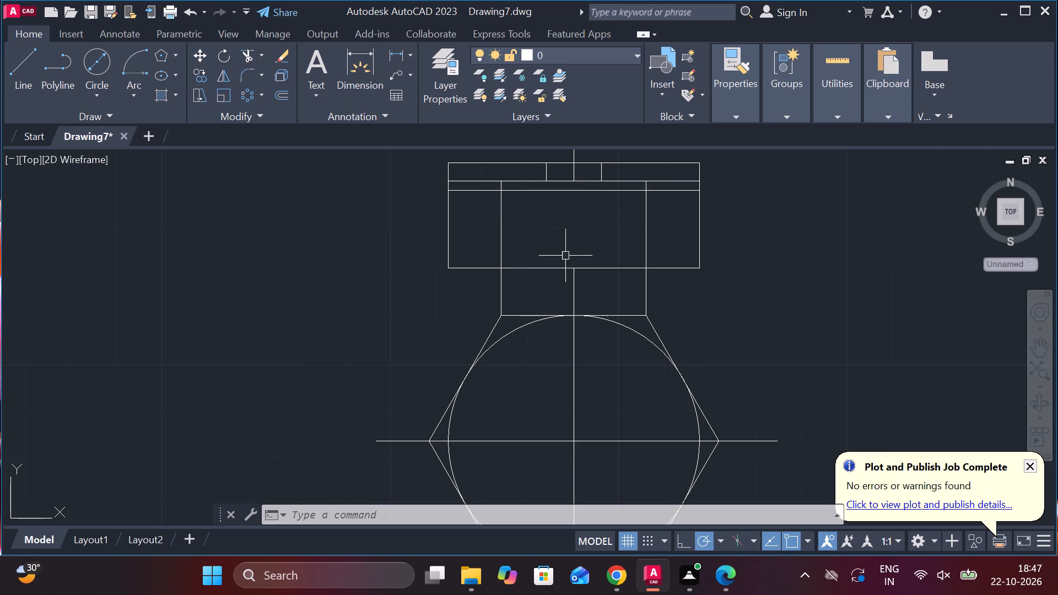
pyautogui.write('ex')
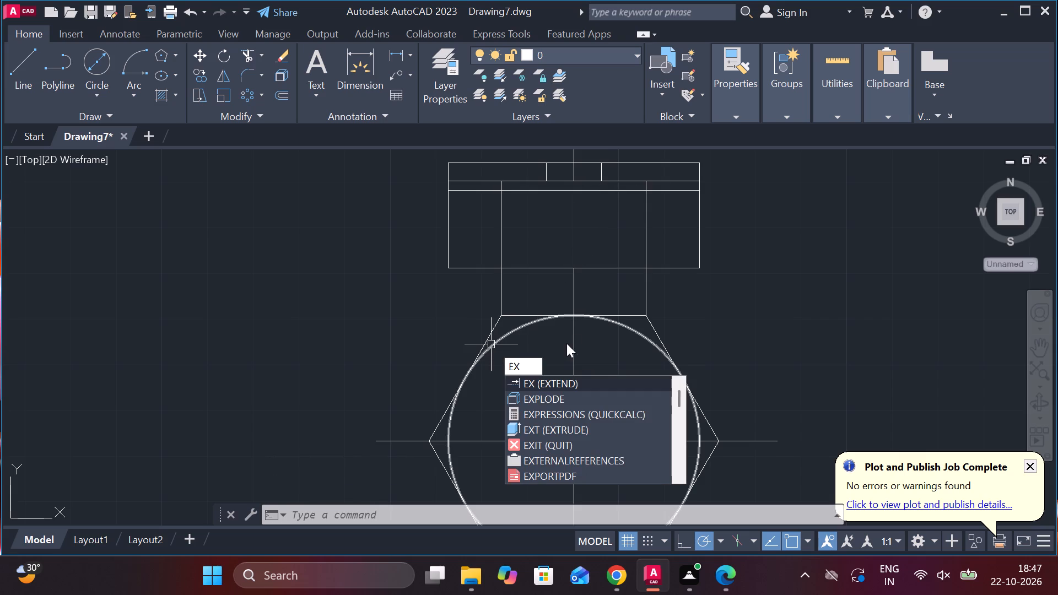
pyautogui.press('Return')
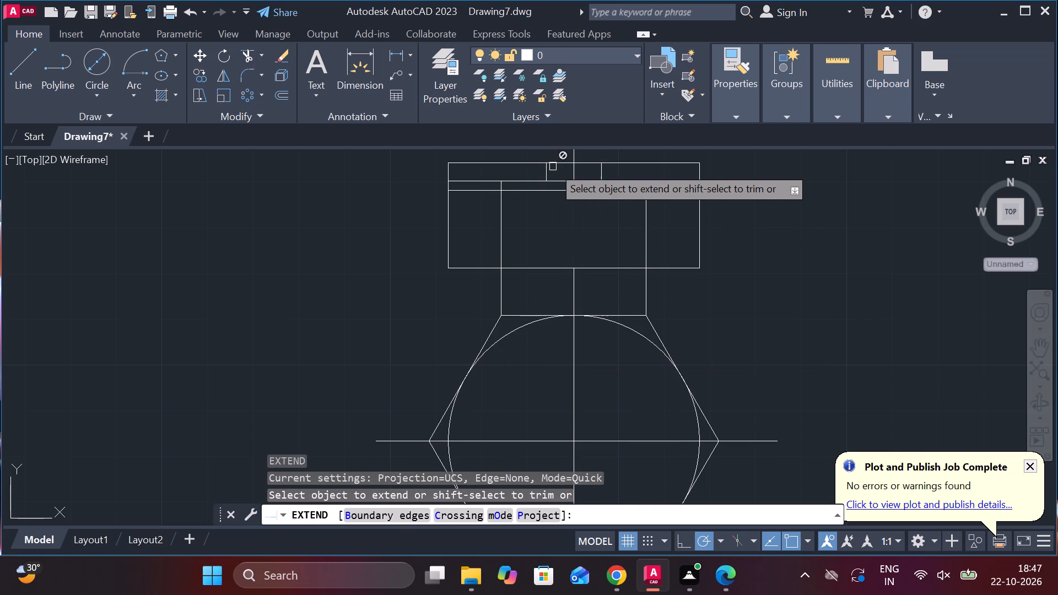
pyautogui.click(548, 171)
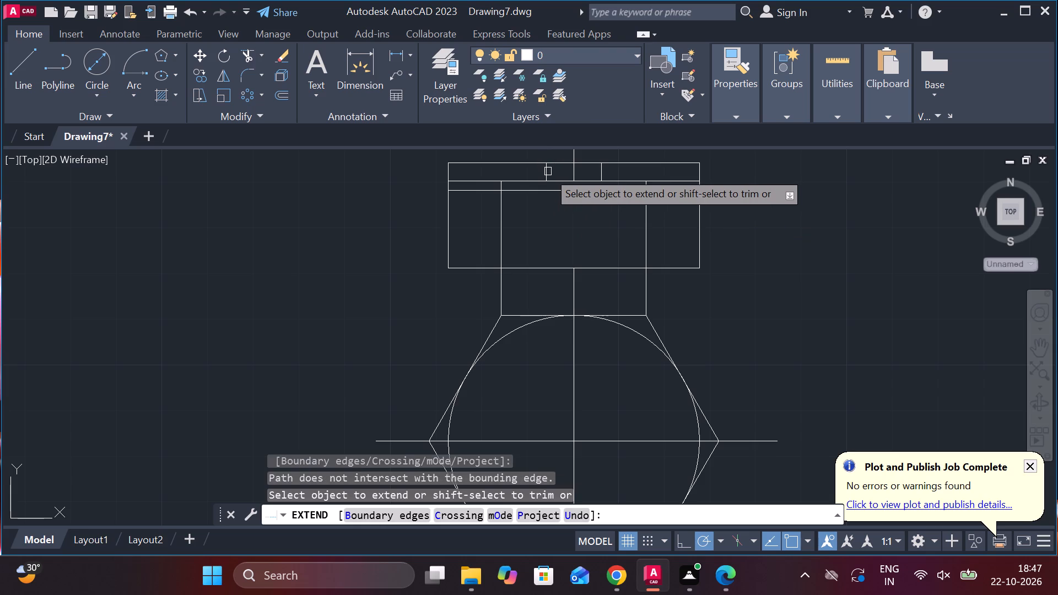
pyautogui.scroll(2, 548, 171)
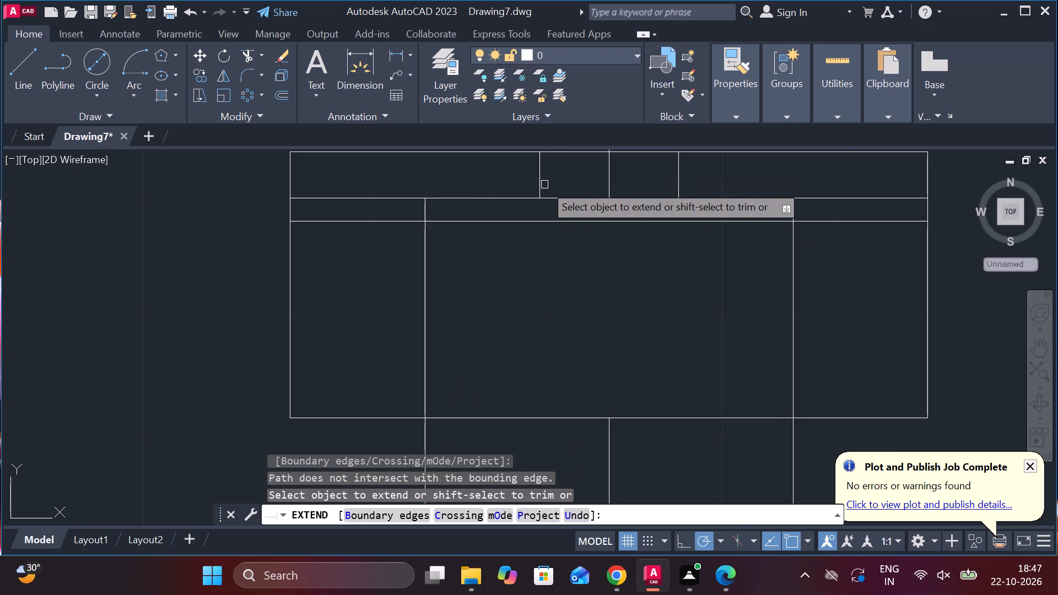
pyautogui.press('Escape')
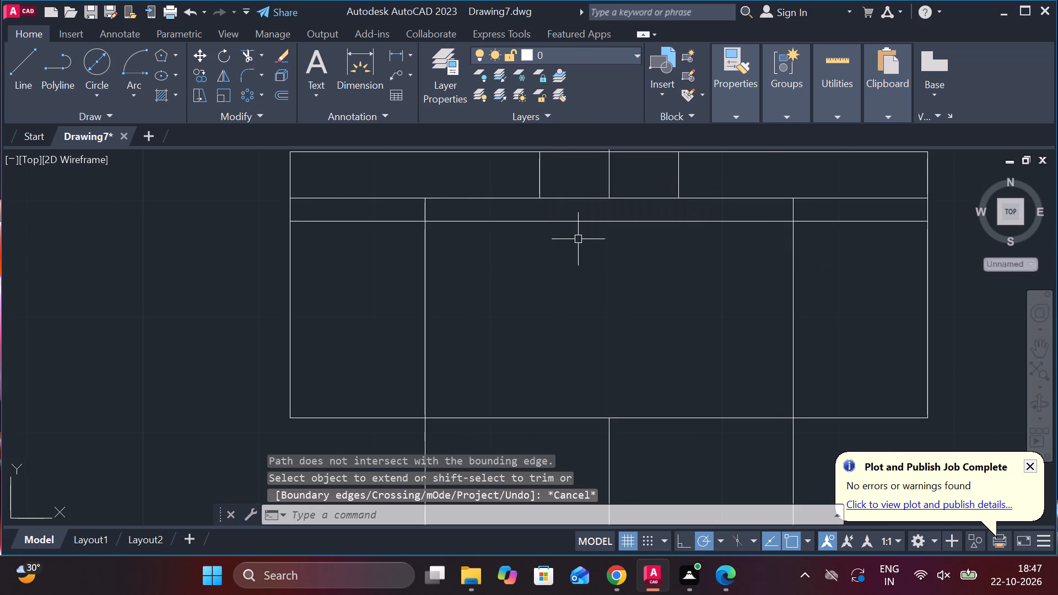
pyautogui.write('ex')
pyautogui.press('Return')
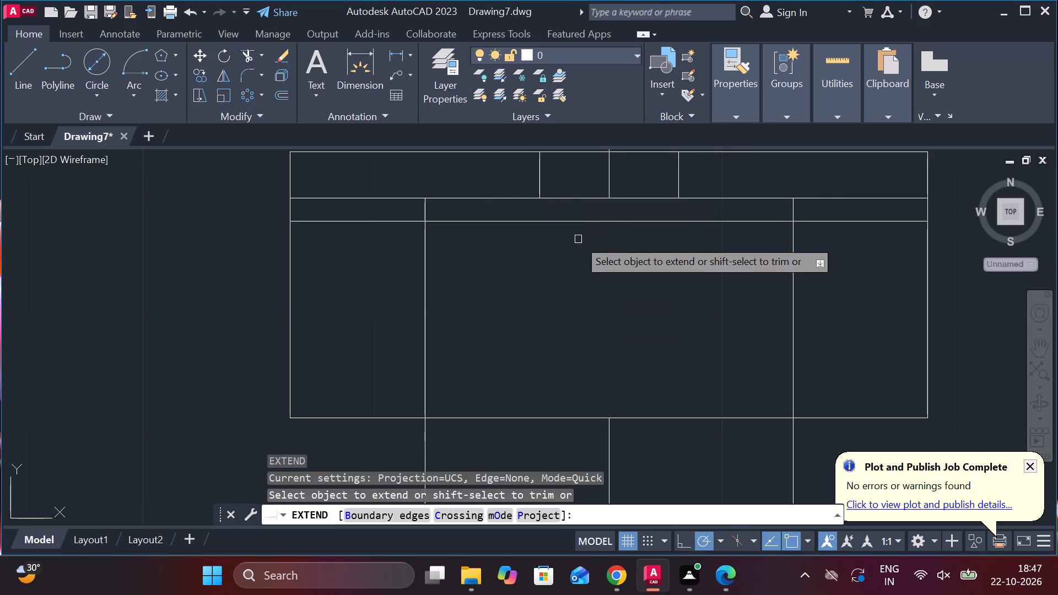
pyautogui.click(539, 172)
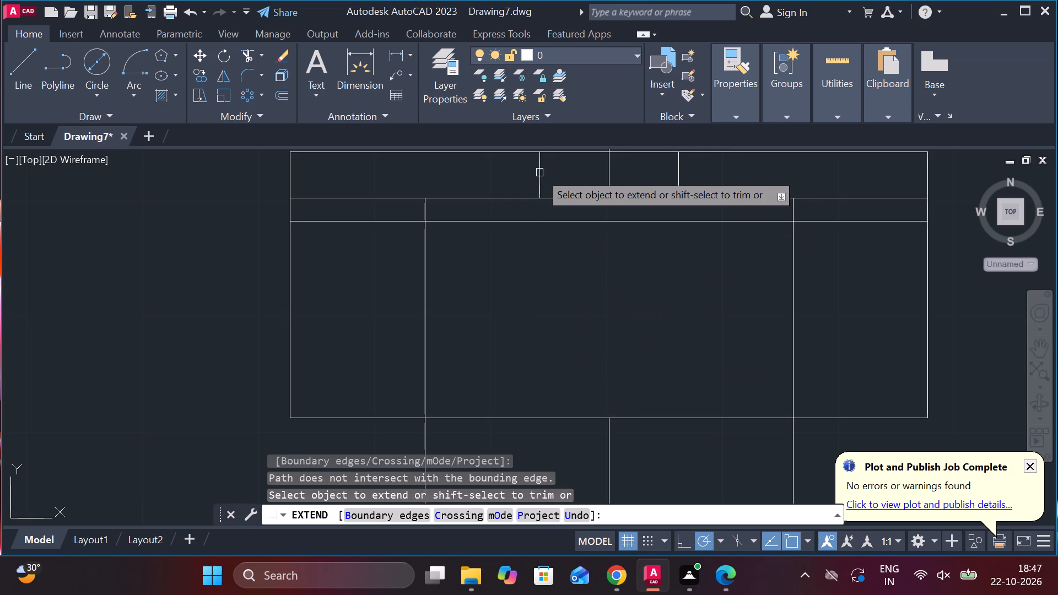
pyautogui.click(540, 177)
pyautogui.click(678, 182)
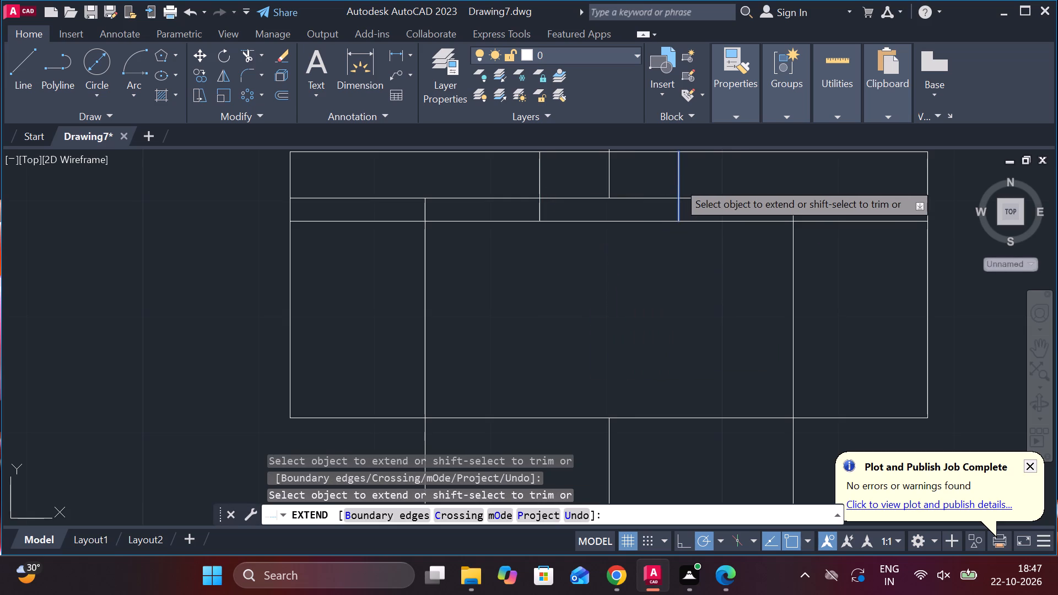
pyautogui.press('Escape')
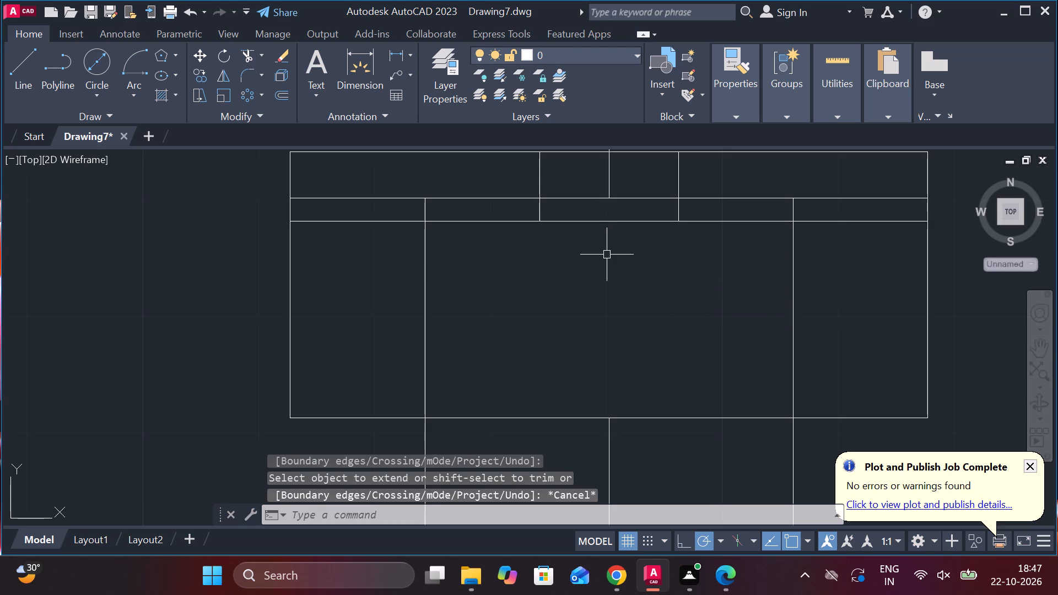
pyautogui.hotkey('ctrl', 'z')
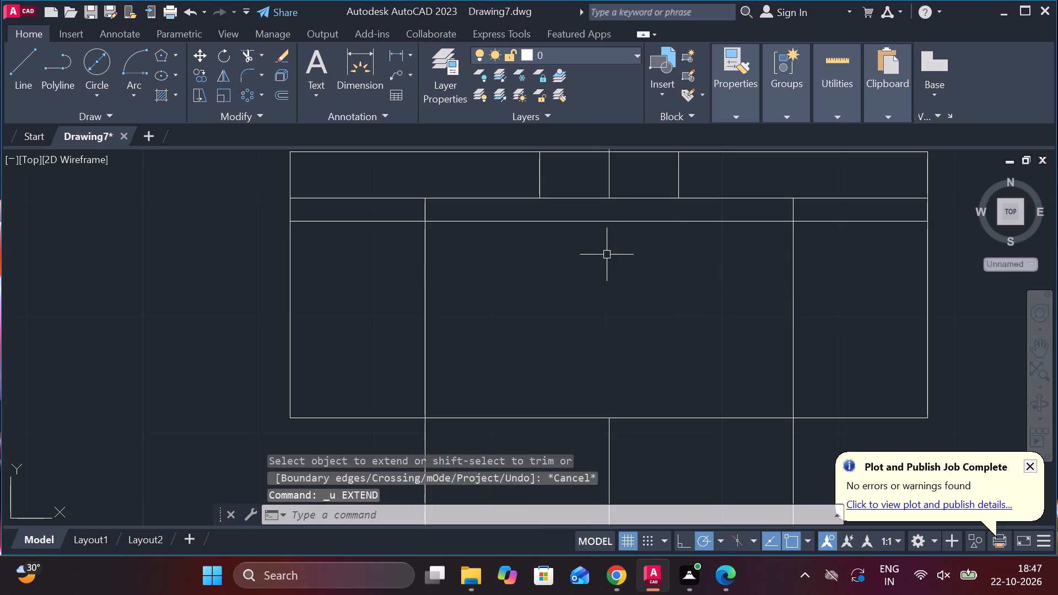
# Extend the rectangle's upper vertical centre line down to the lower inner horizontal line.
pyautogui.write('ex')
pyautogui.press('Return')
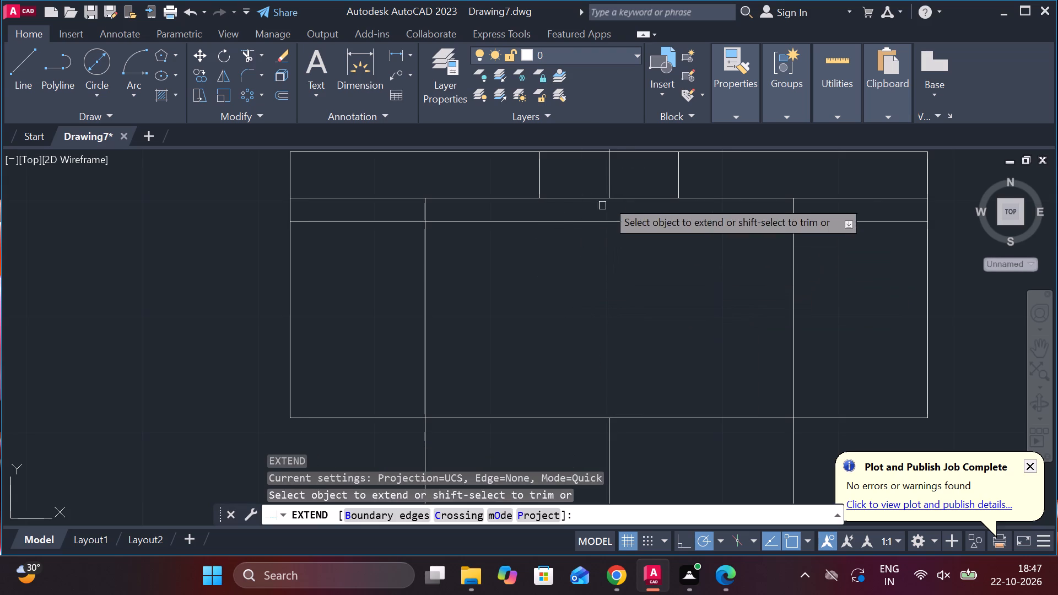
pyautogui.click(611, 174)
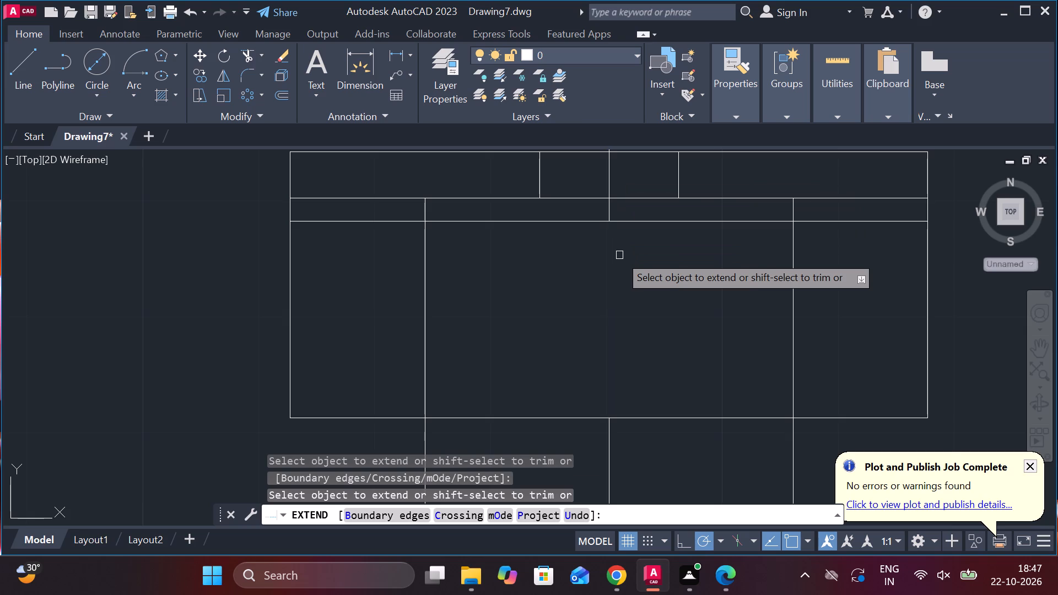
pyautogui.press('Escape')
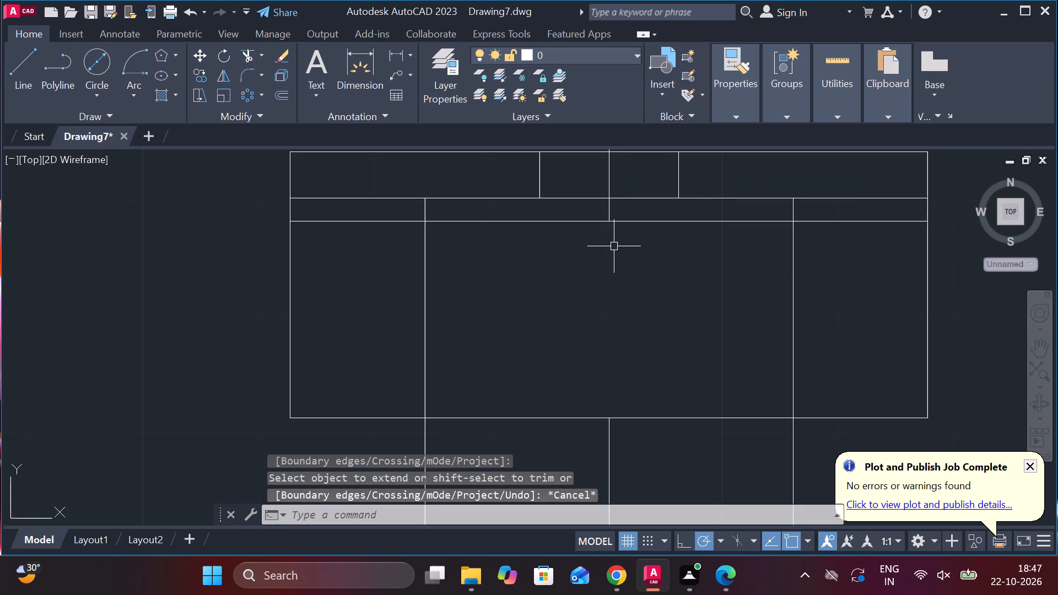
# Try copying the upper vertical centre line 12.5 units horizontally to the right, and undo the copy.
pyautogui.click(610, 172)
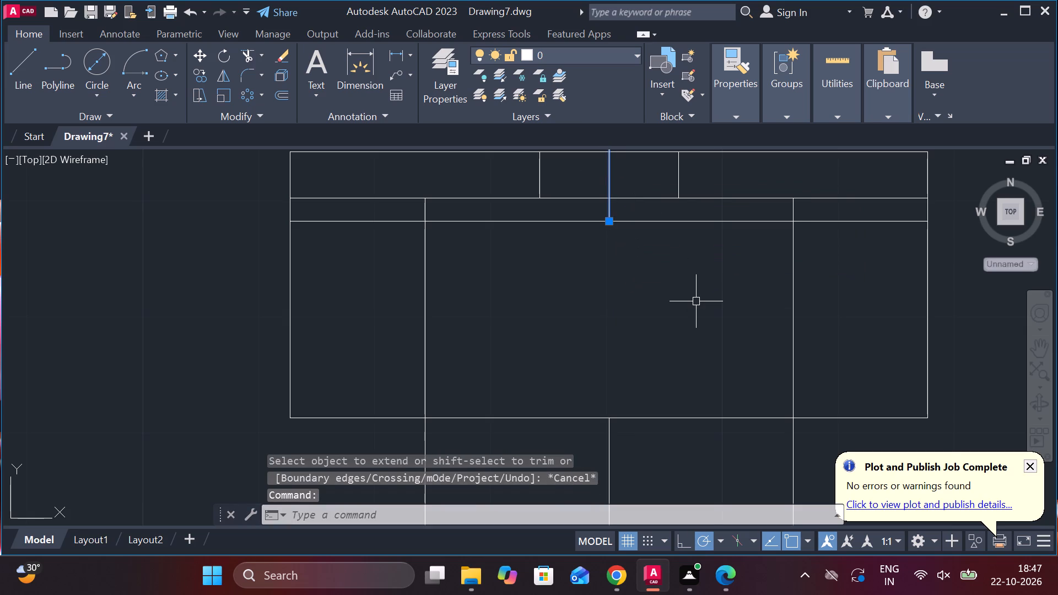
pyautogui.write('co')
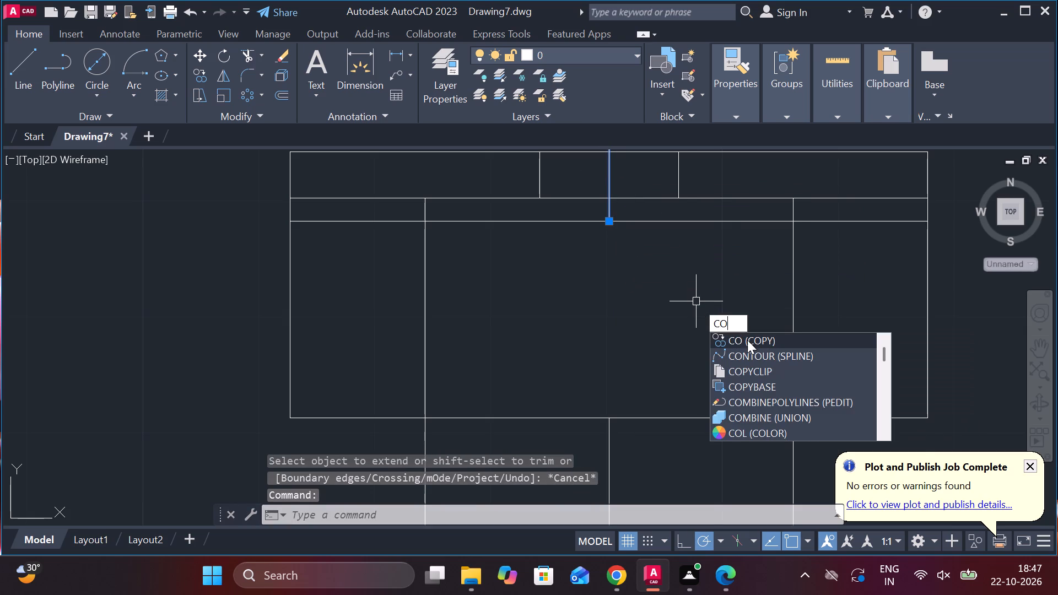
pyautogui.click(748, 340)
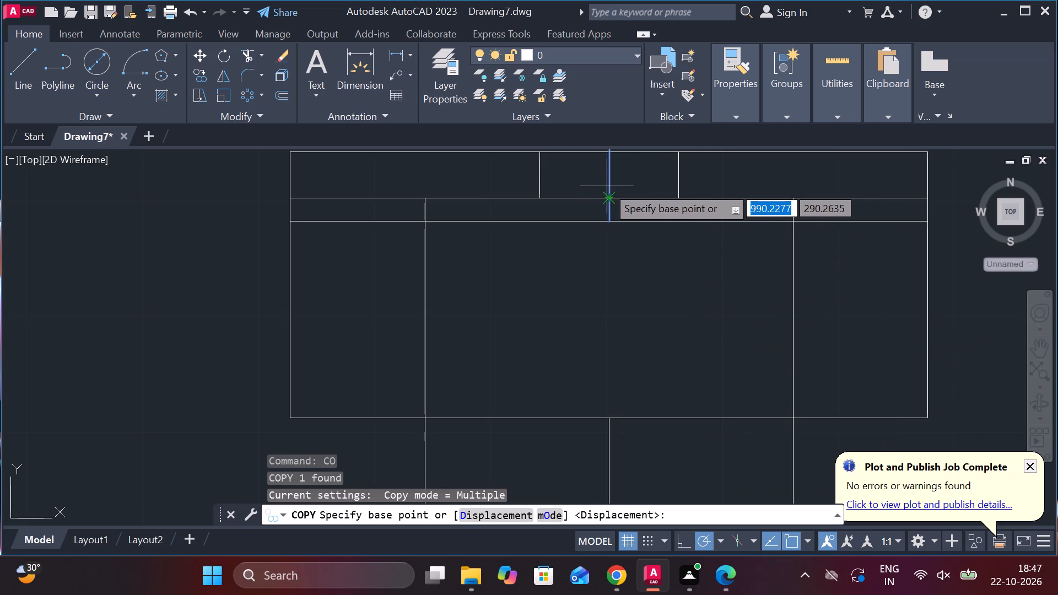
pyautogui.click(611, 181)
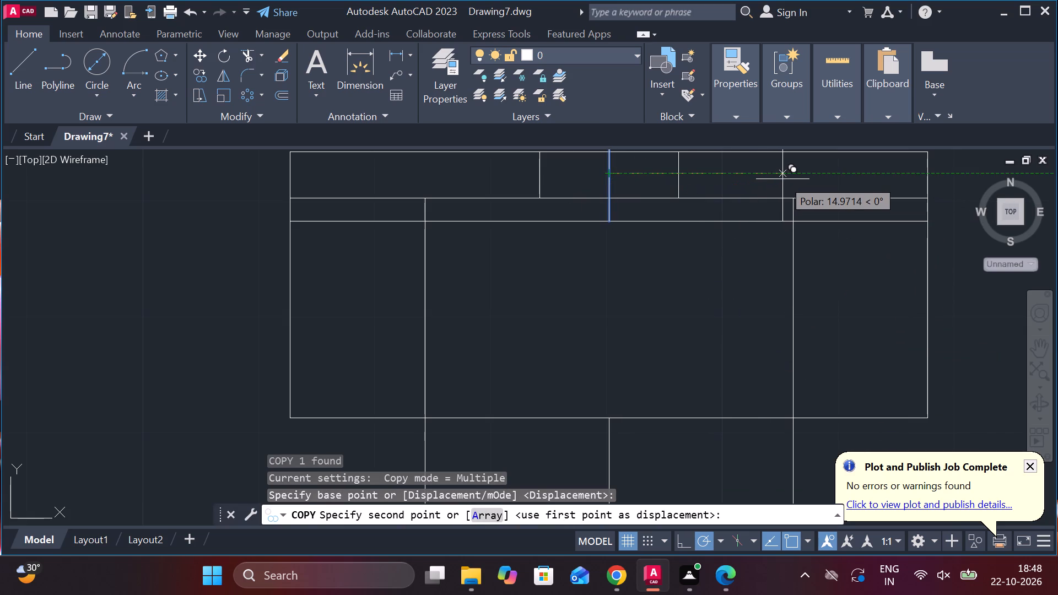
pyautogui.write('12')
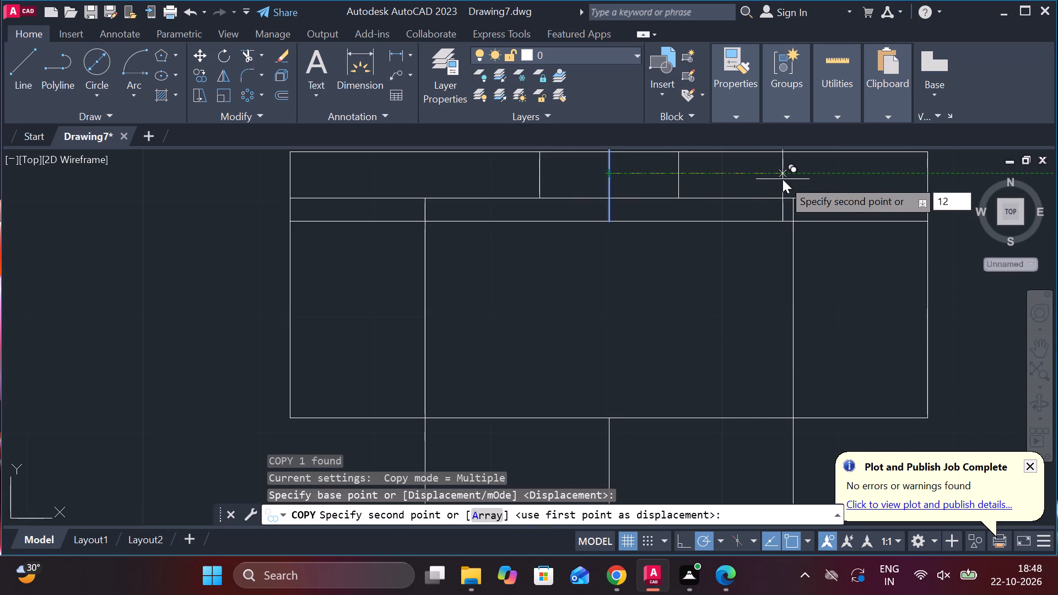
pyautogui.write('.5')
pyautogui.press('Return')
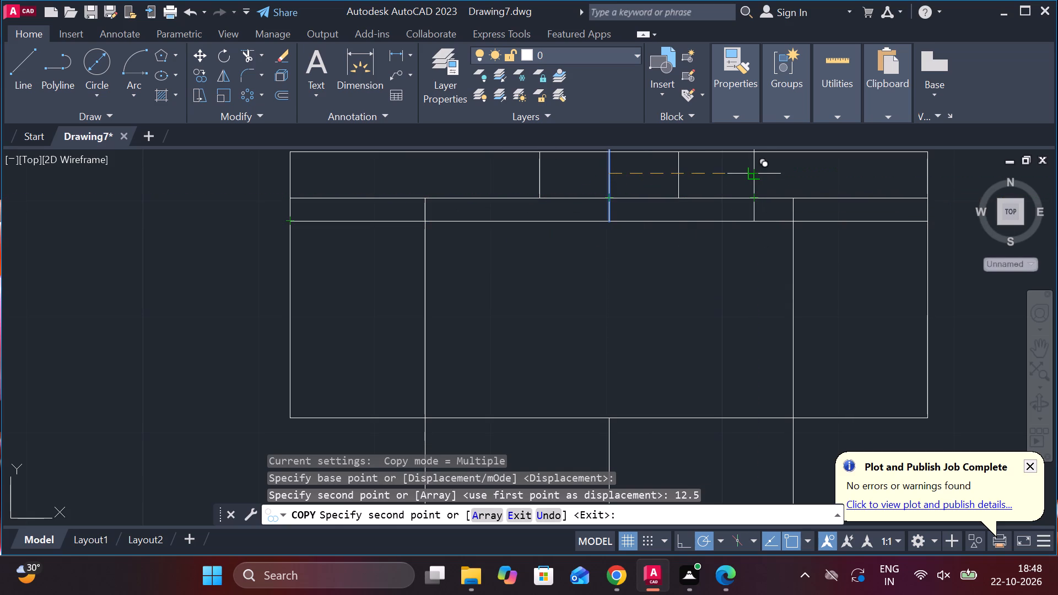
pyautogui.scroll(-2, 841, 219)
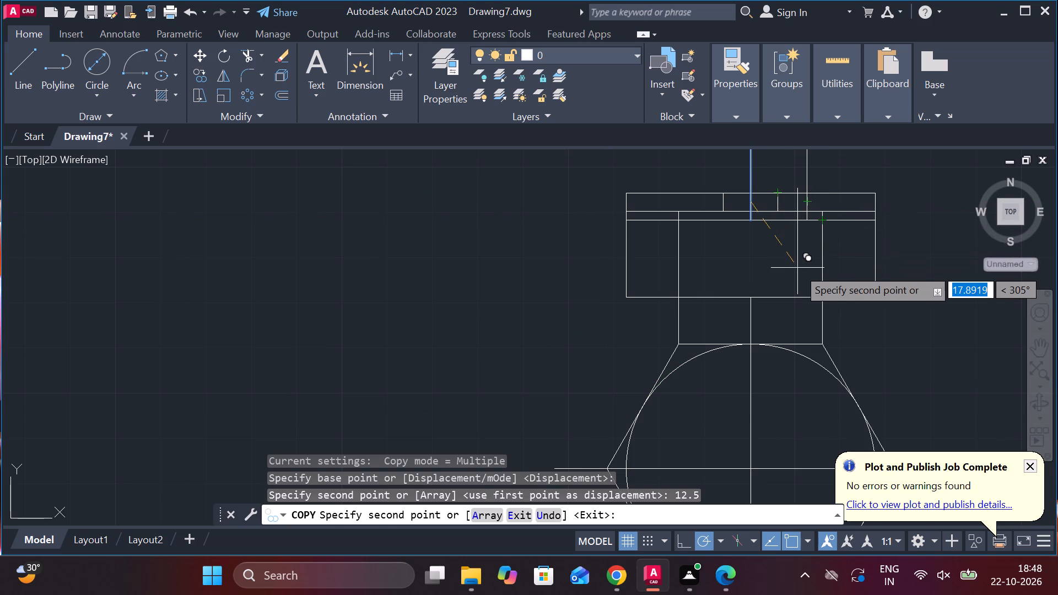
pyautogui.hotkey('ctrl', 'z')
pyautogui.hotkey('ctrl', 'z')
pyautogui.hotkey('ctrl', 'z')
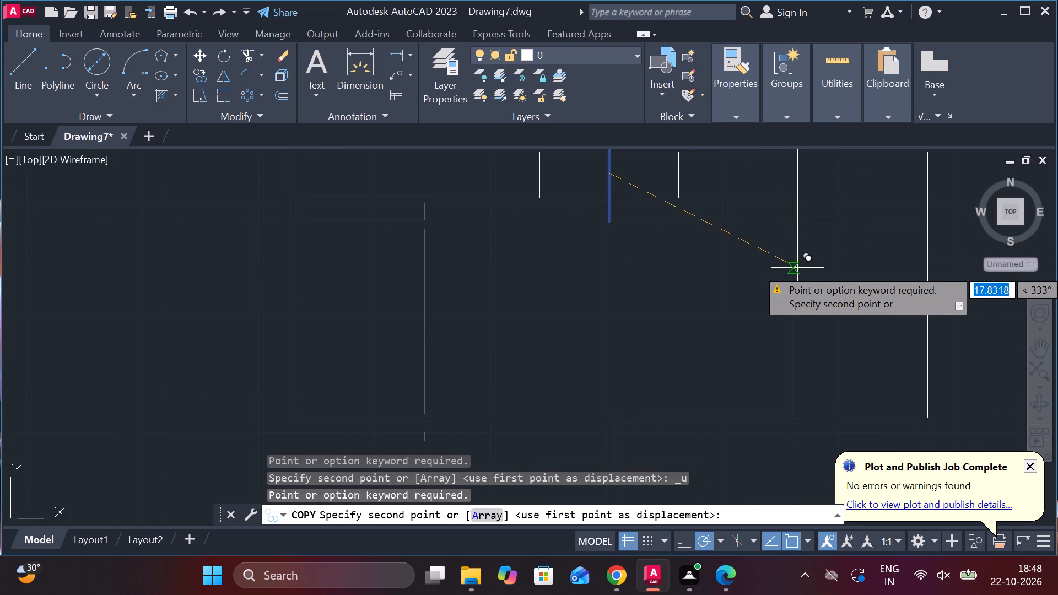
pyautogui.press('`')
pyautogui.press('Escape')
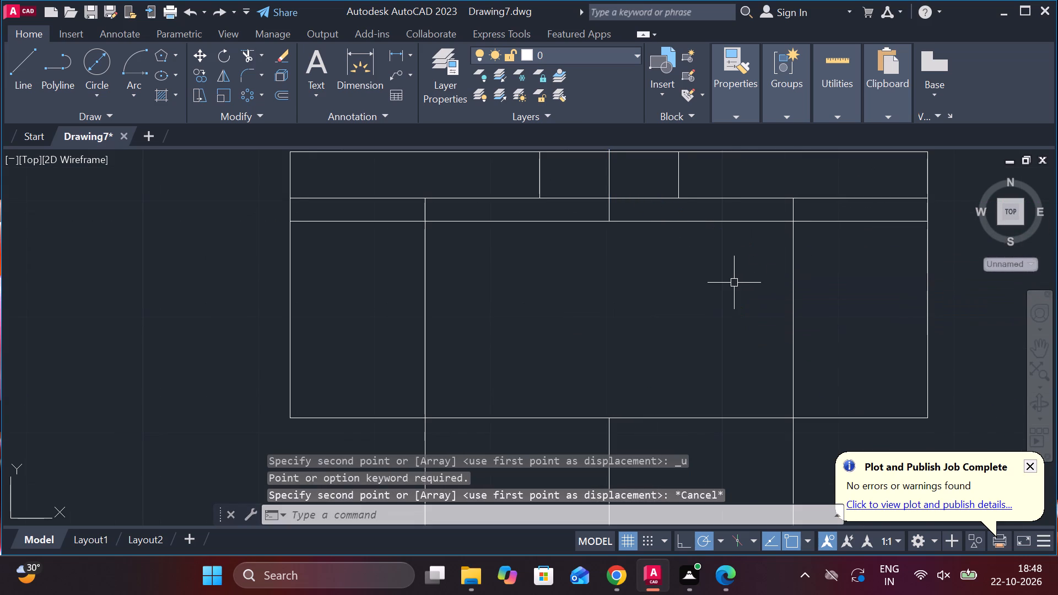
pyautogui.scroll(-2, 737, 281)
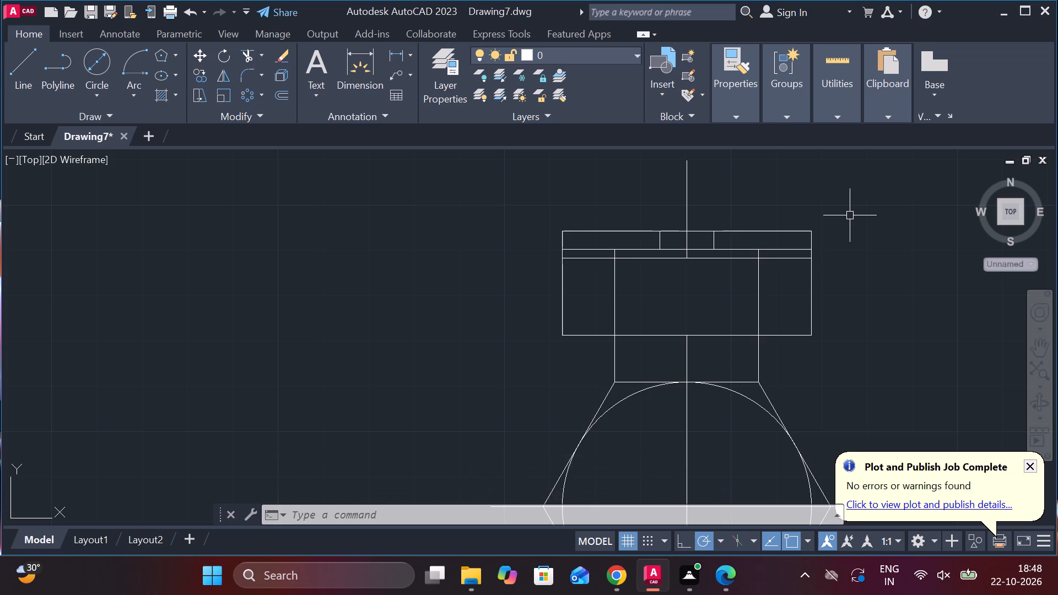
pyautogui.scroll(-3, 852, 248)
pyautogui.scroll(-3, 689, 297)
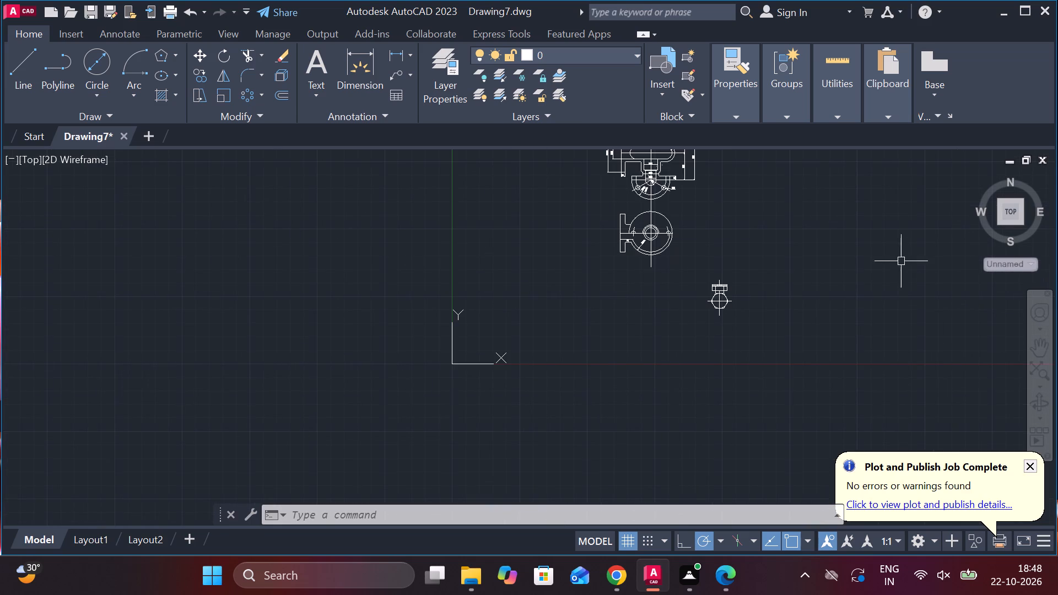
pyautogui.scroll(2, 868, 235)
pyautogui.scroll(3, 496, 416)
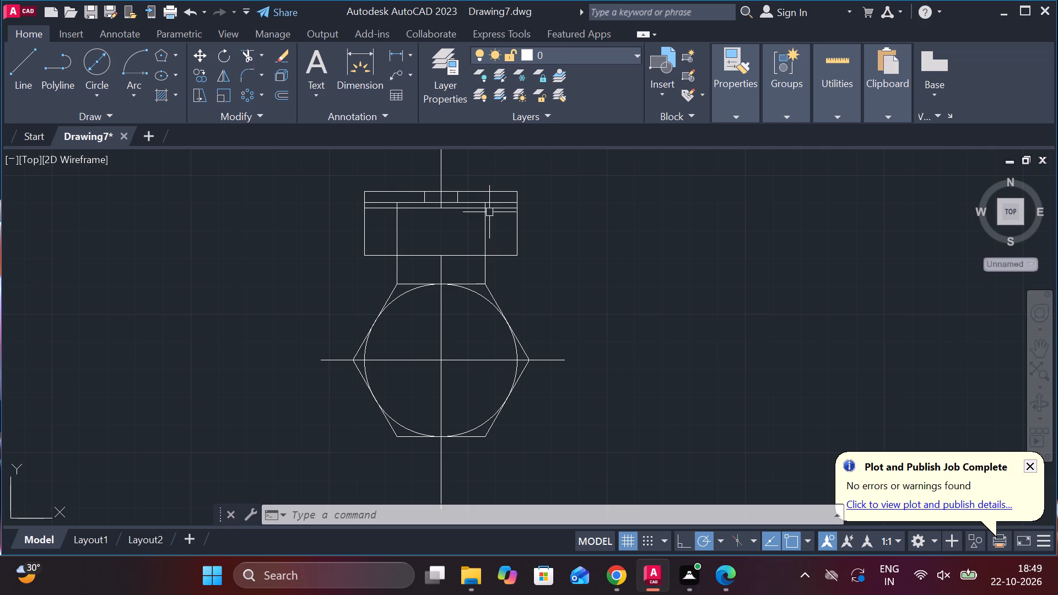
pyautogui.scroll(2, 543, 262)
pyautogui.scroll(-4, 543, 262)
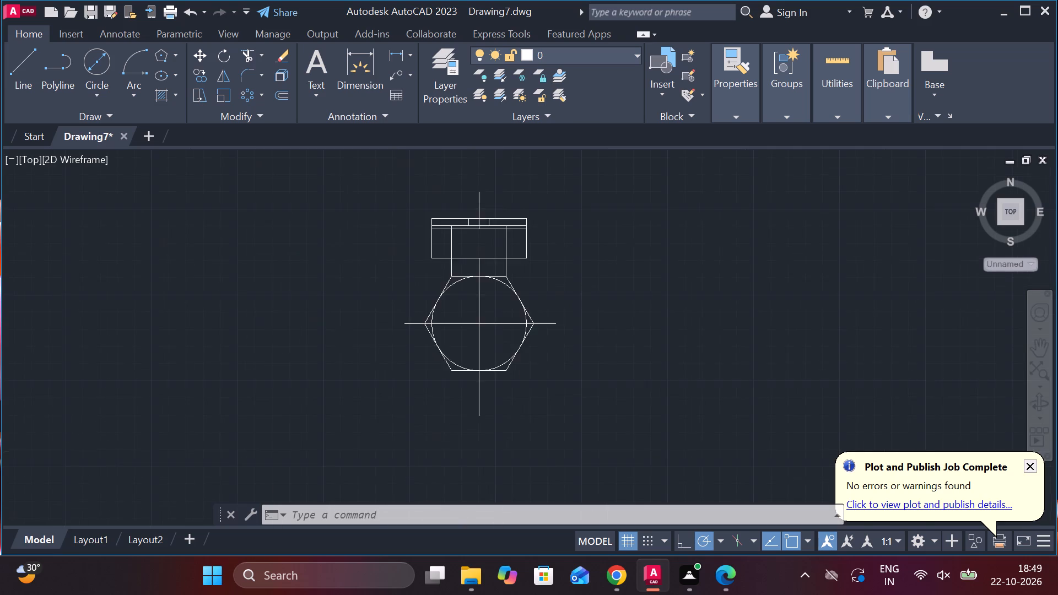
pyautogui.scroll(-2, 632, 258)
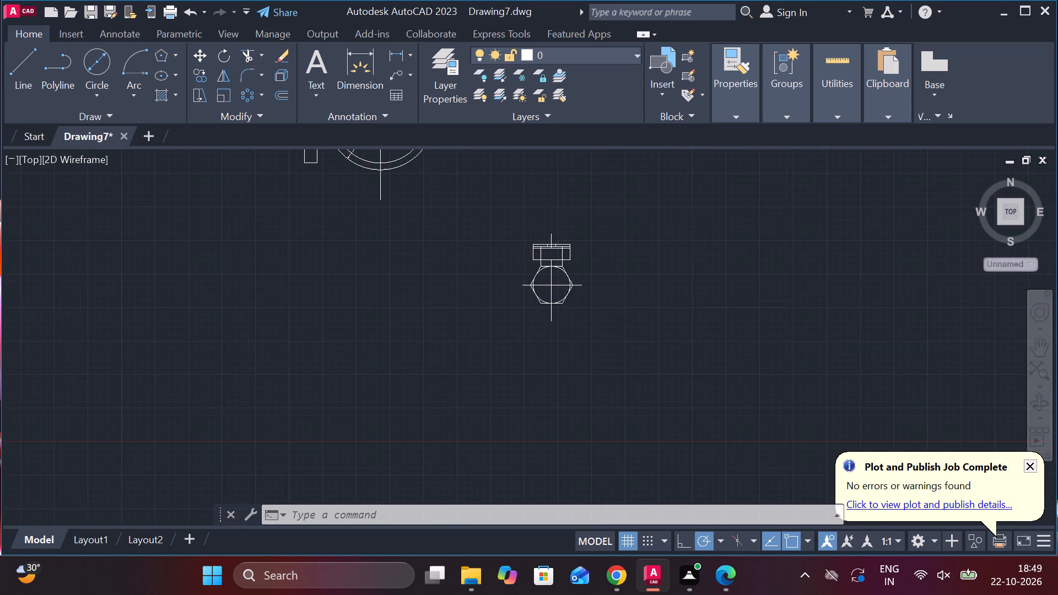
# Draw a closed 25 by 5 rectangle with lines in the empty area beside the circle and hexagon detail.
pyautogui.scroll(-1, 658, 241)
pyautogui.scroll(2, 699, 219)
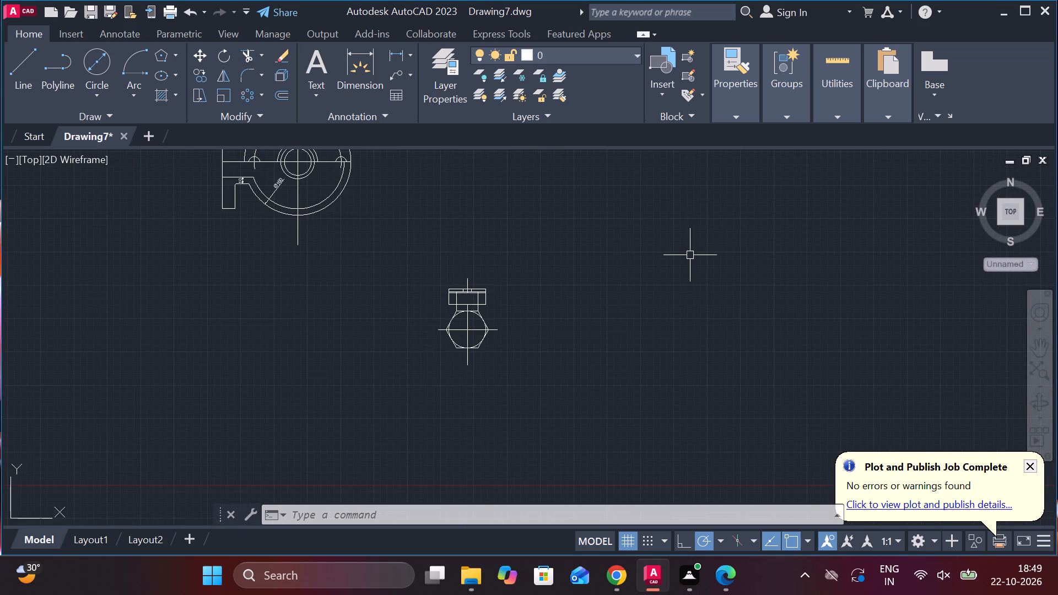
pyautogui.scroll(1, 690, 255)
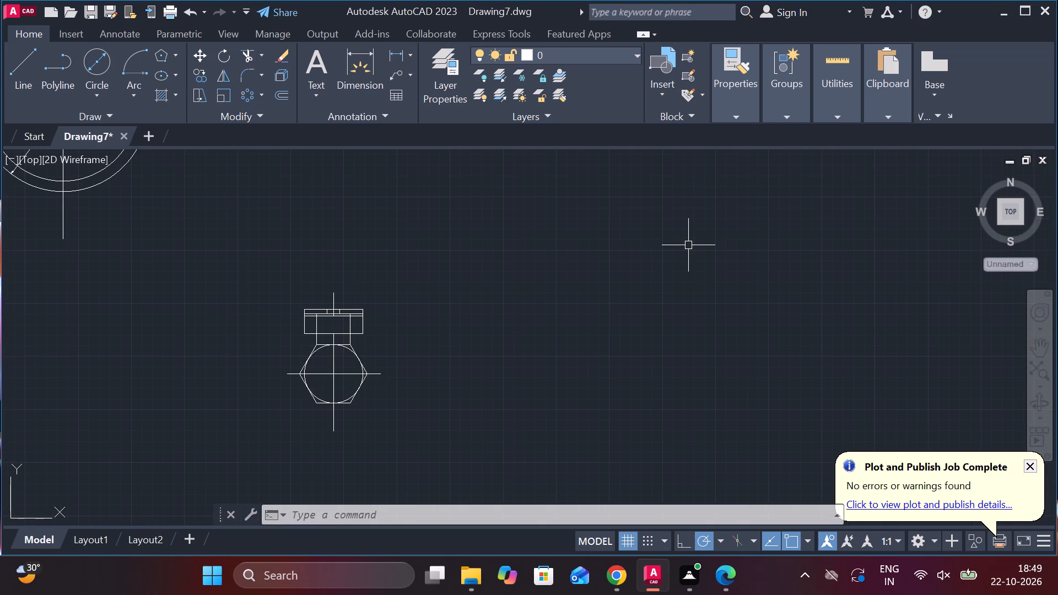
pyautogui.click(23, 80)
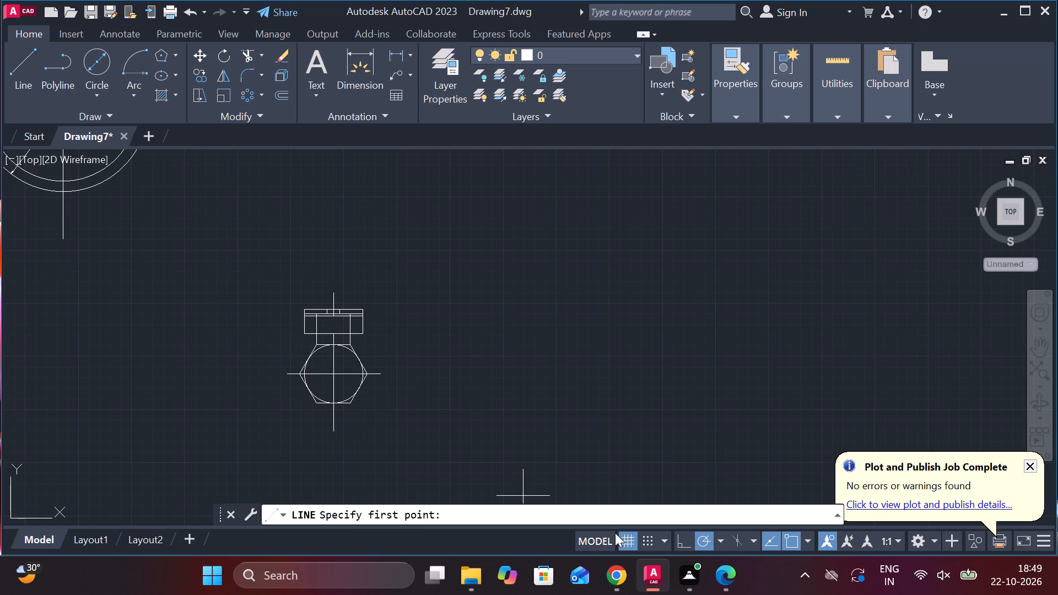
pyautogui.click(452, 283)
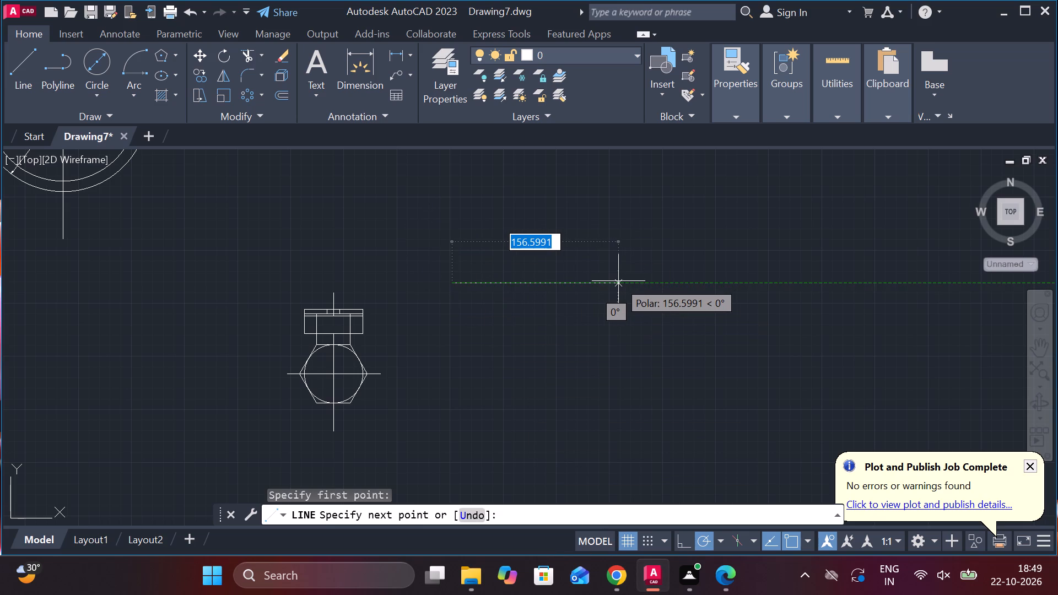
pyautogui.press('2')
pyautogui.press('5')
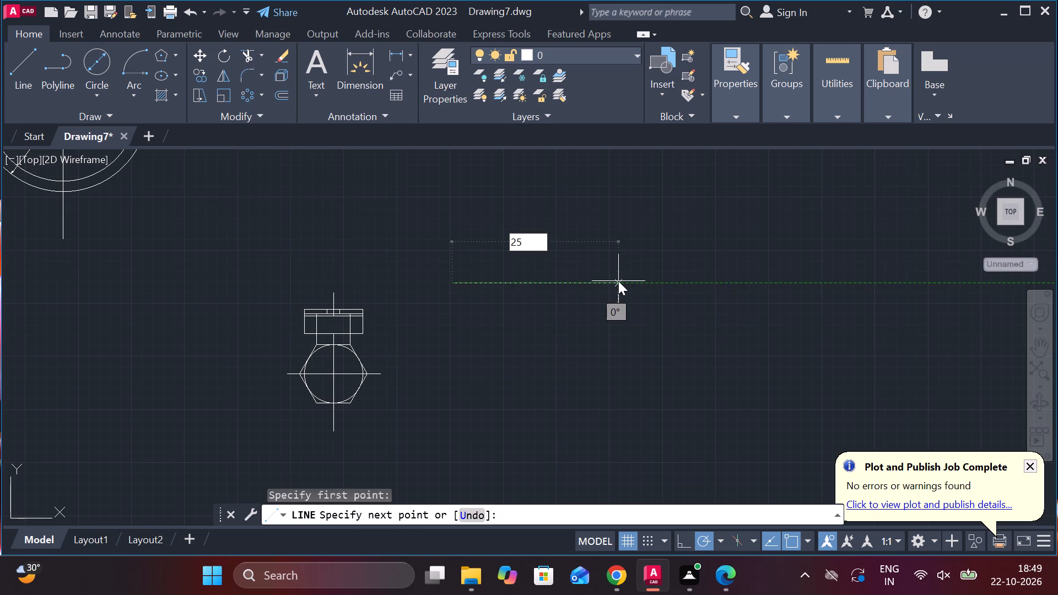
pyautogui.press('Return')
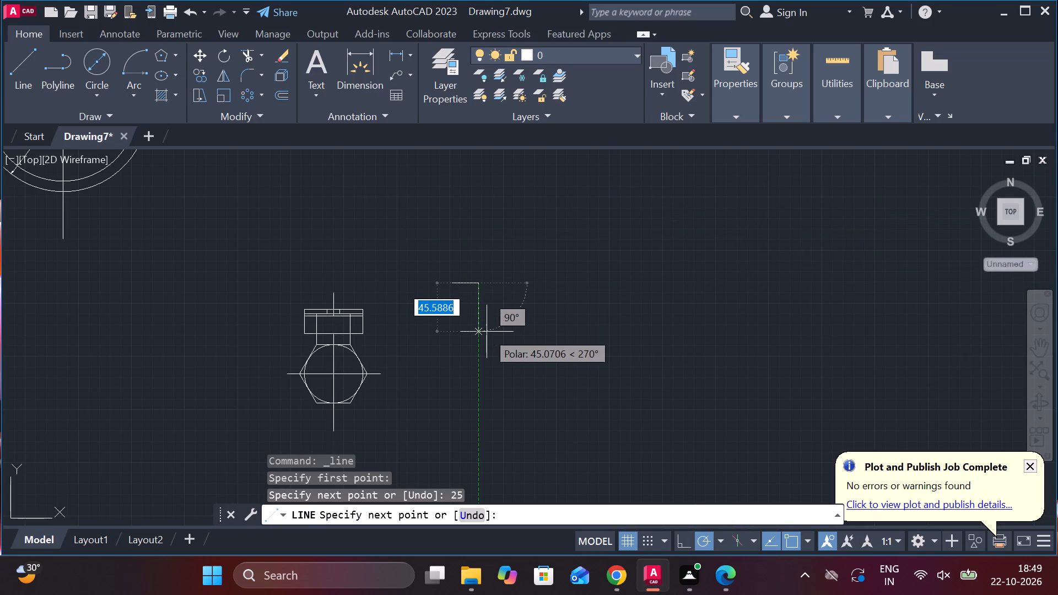
pyautogui.press('5')
pyautogui.press('Return')
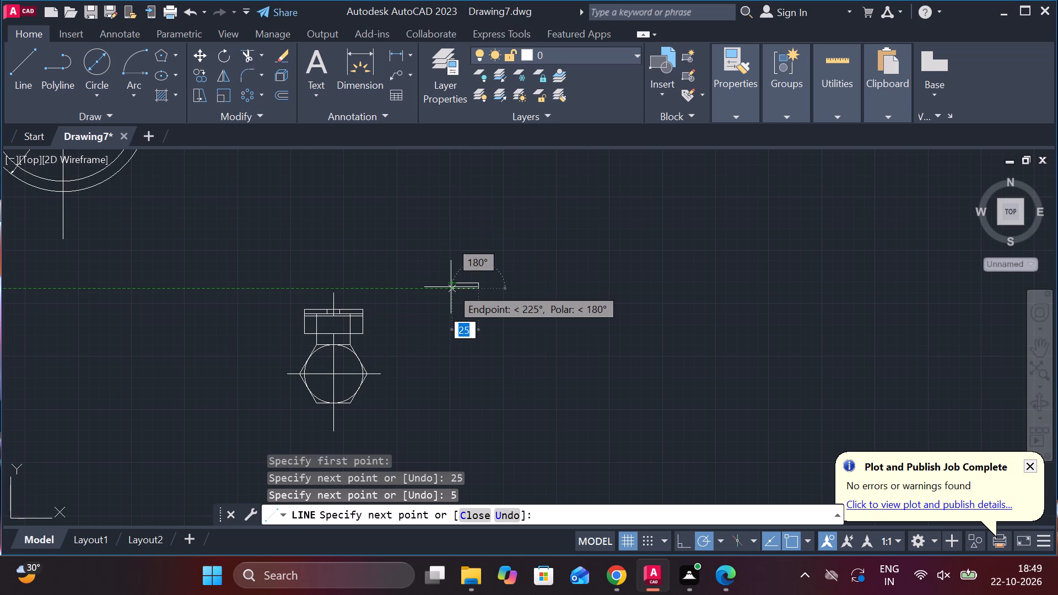
pyautogui.write('25')
pyautogui.press('Return')
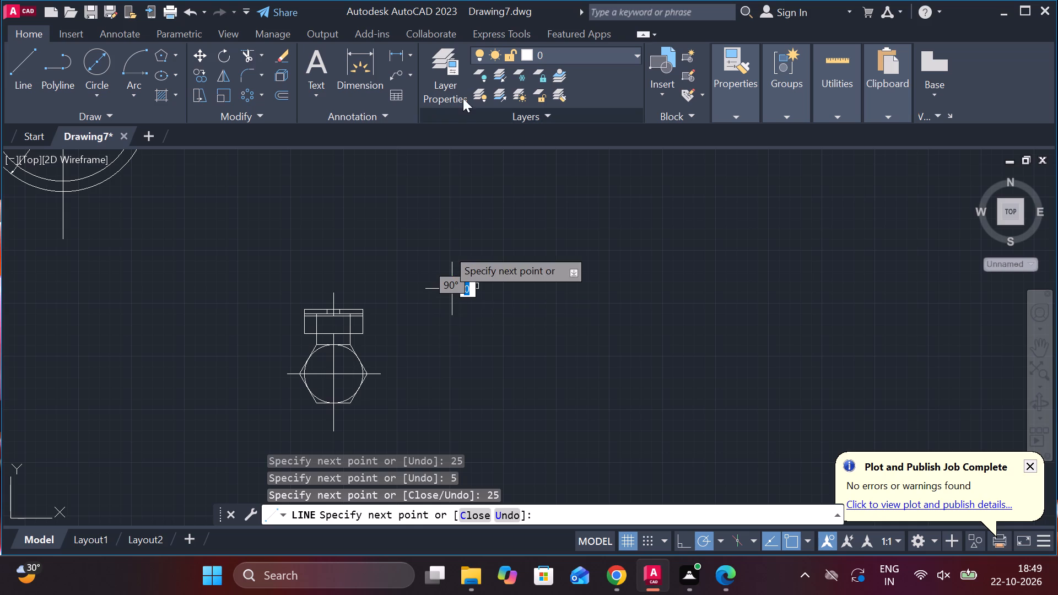
pyautogui.scroll(2, 487, 244)
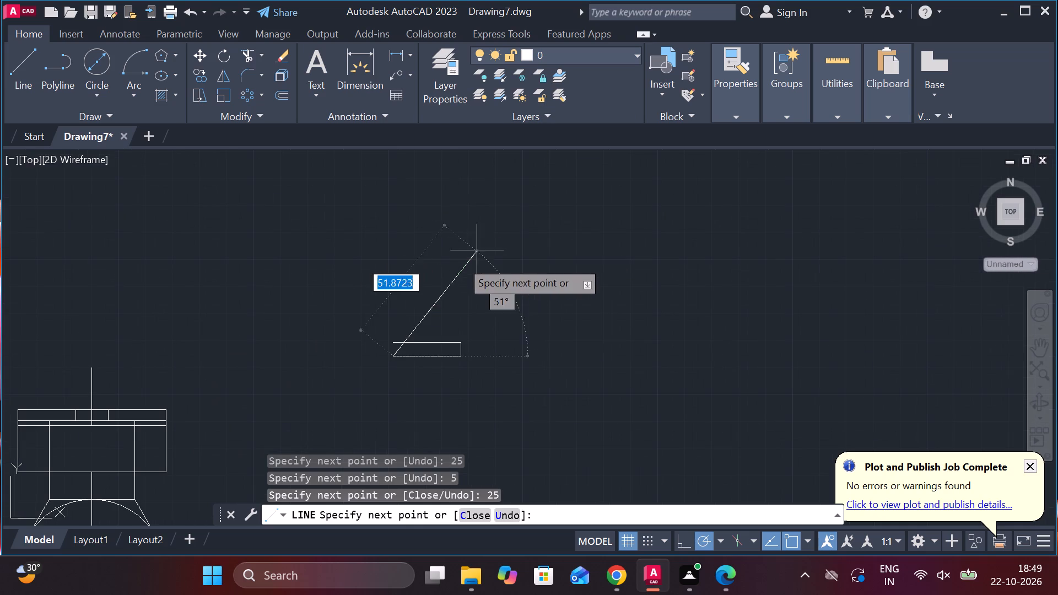
pyautogui.click(391, 347)
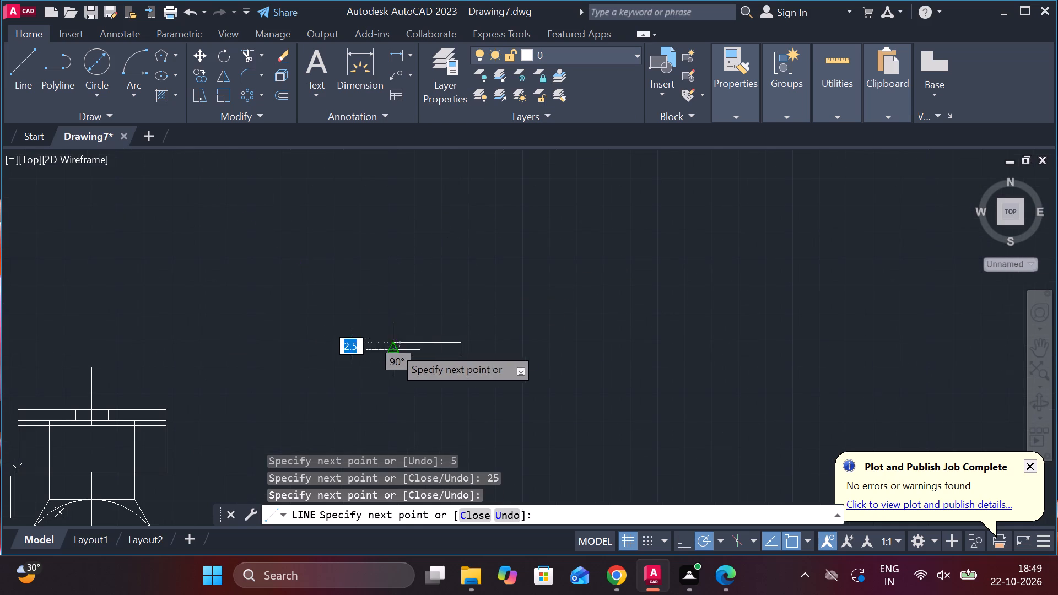
pyautogui.press('Escape')
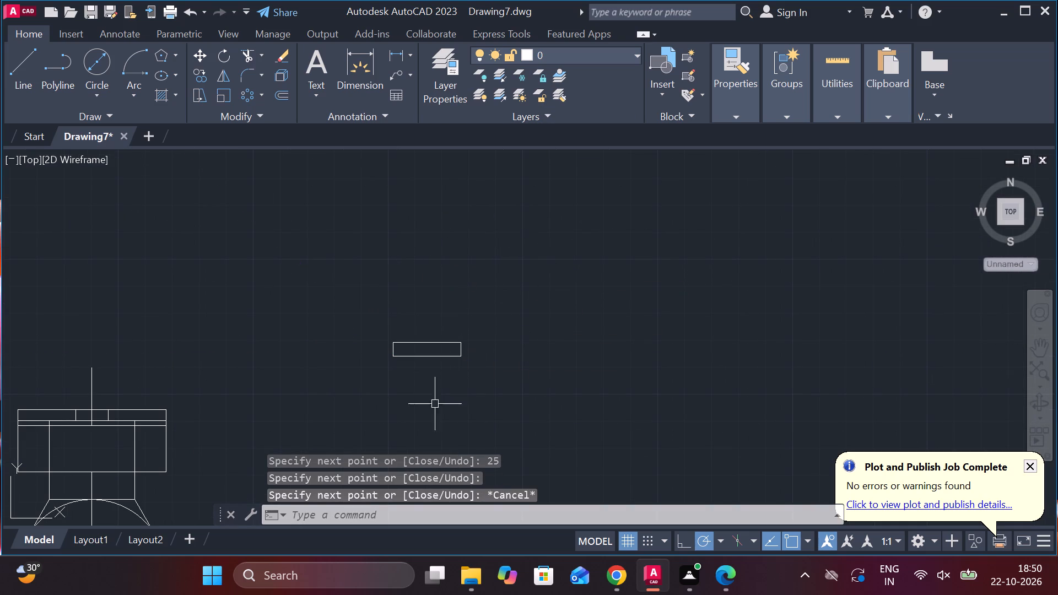
# Draw a vertical centre line about 53 units long through the midpoint of the new rectangle, extending above and below it.
pyautogui.click(34, 64)
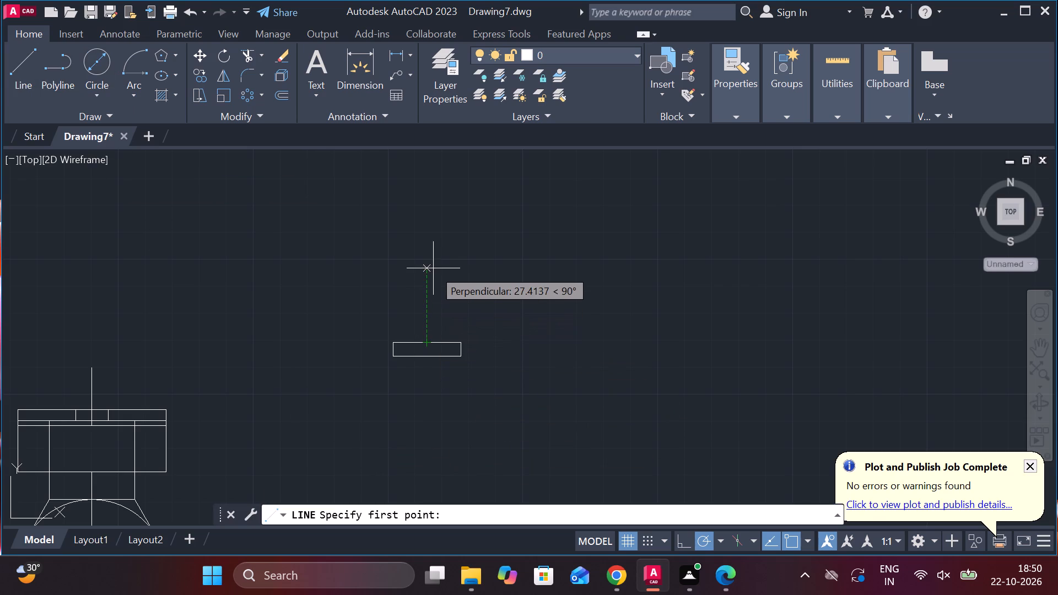
pyautogui.click(428, 296)
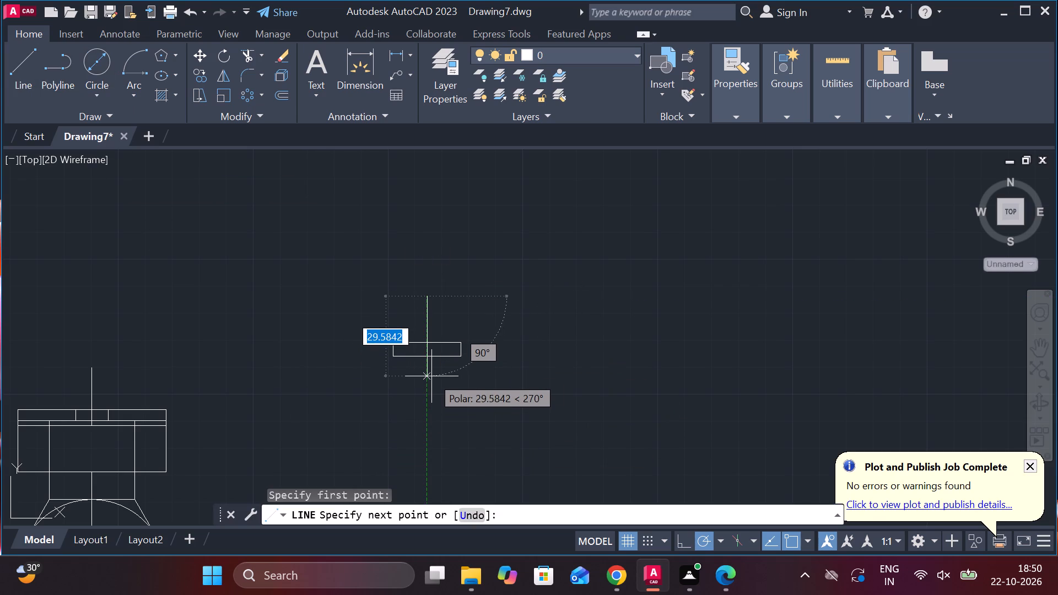
pyautogui.click(434, 439)
pyautogui.press('Escape')
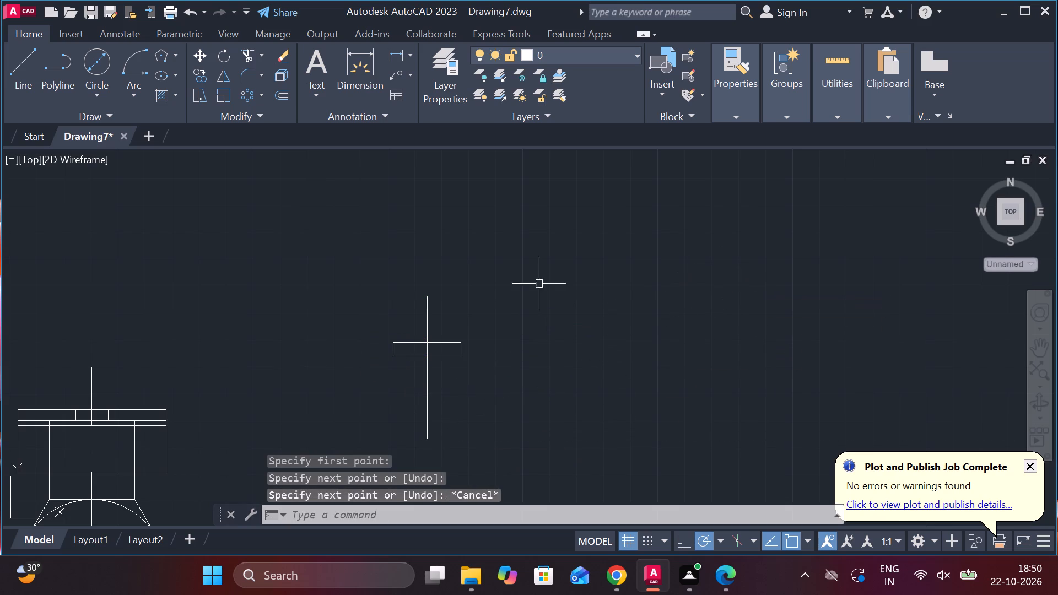
pyautogui.click(435, 326)
pyautogui.press('Escape')
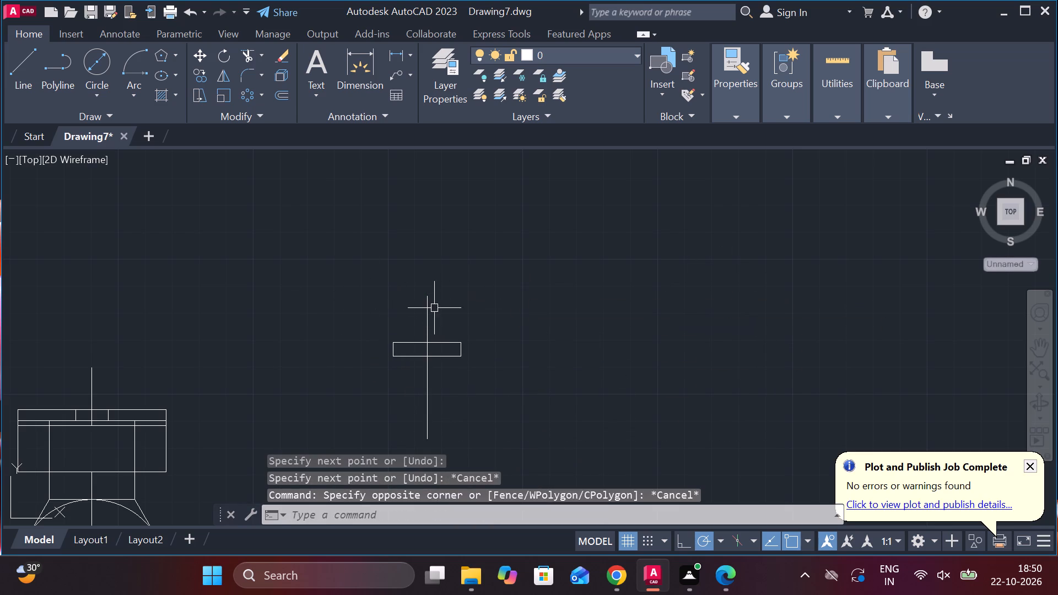
# Copy the vertical centre line 6 units to the right and 6 units to the left.
pyautogui.click(427, 313)
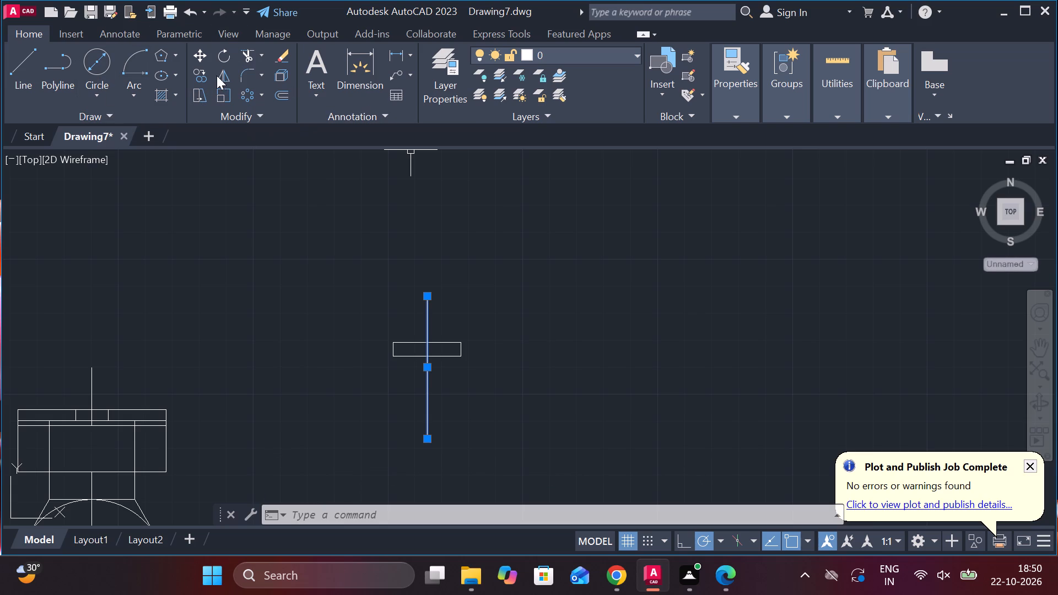
pyautogui.click(199, 76)
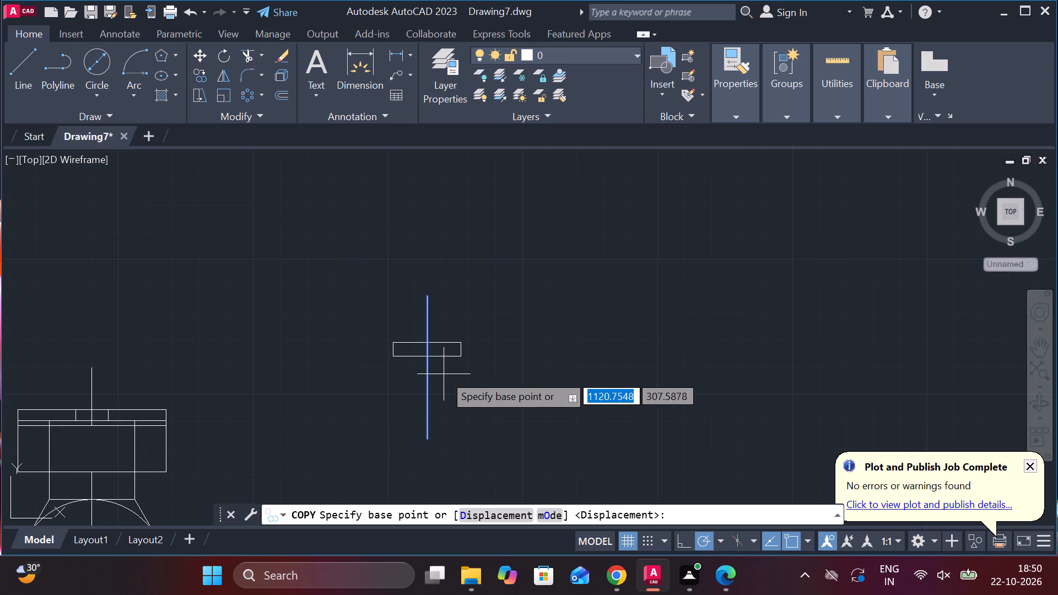
pyautogui.click(425, 390)
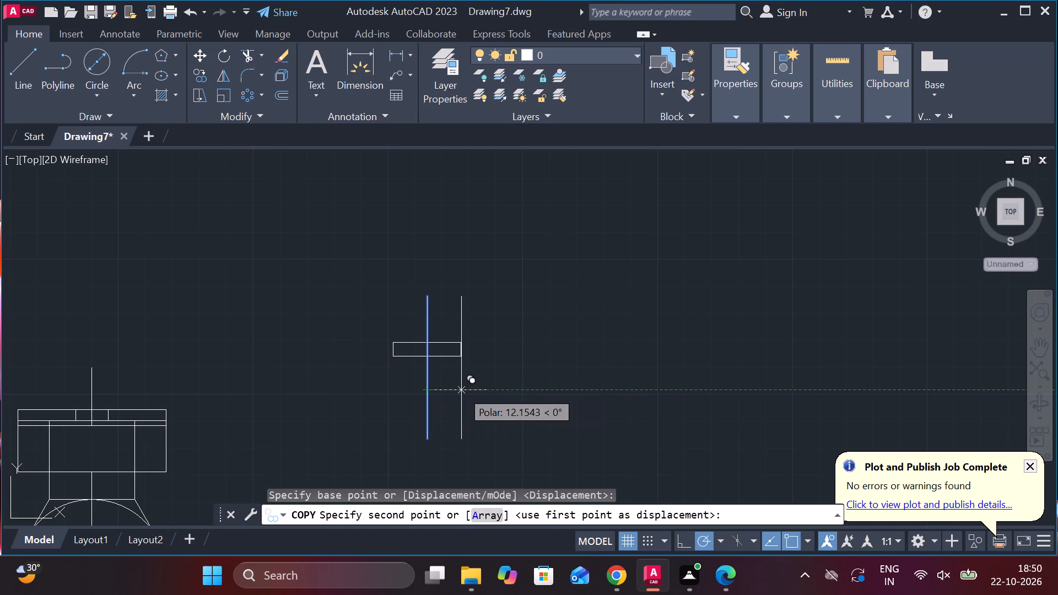
pyautogui.press('6')
pyautogui.press('Return')
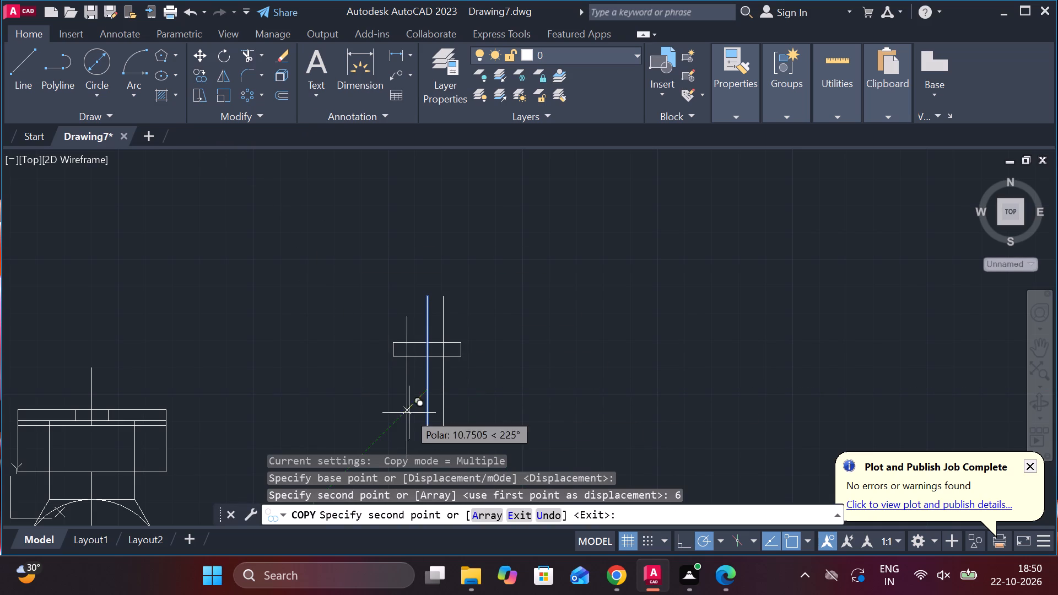
pyautogui.press('6')
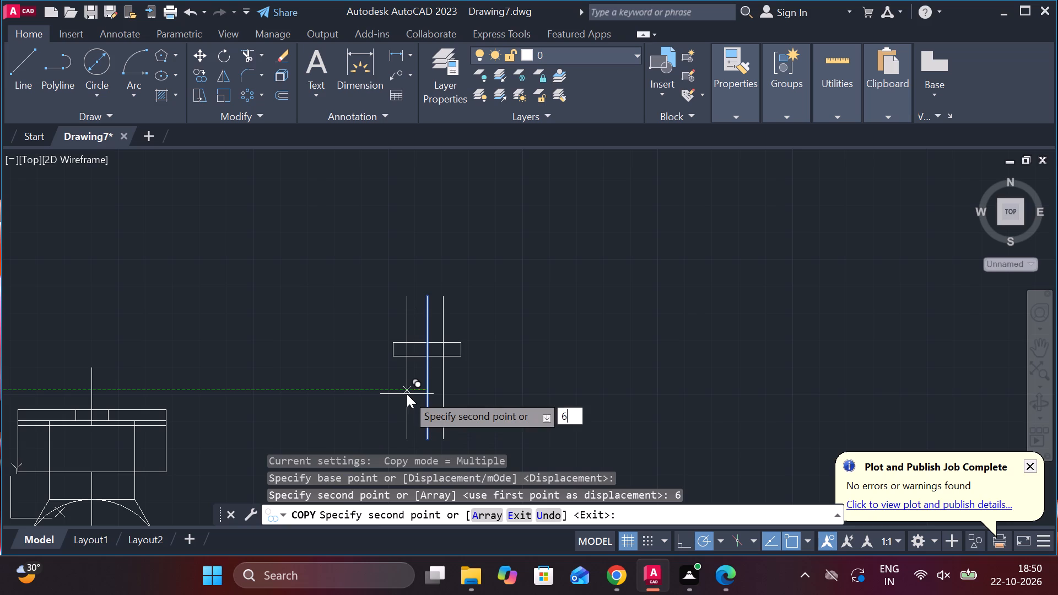
pyautogui.press('Return')
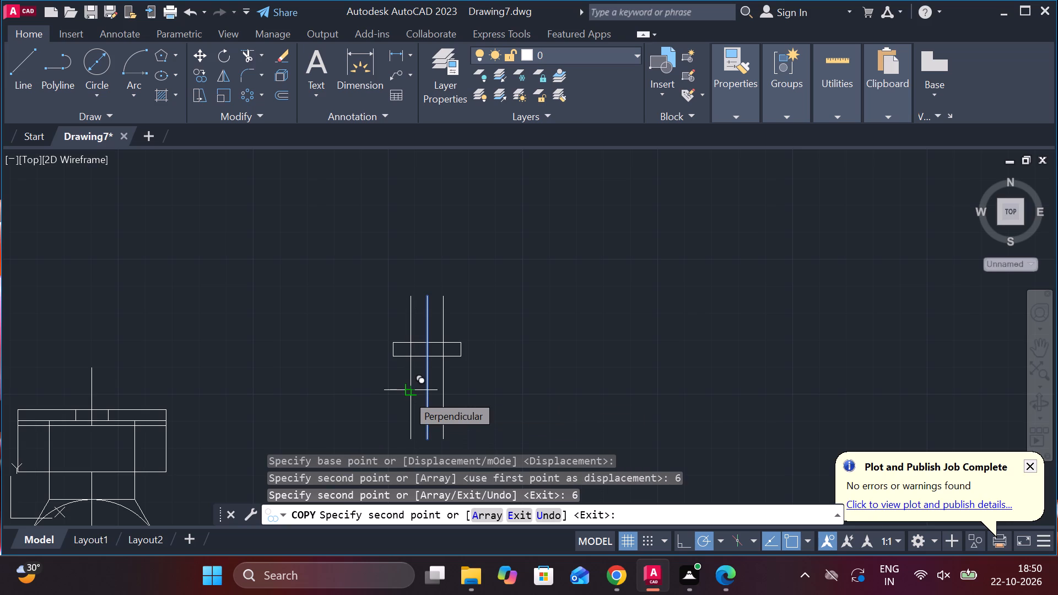
pyautogui.press('Escape')
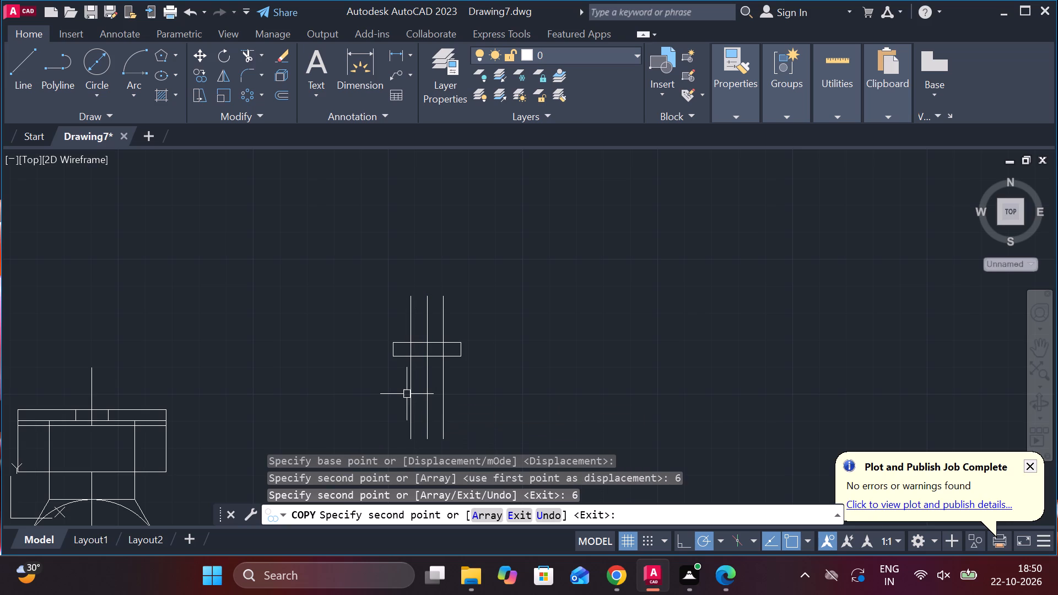
# Trim the right-hand copied line inside and above the rectangle, leaving only the part below it.
pyautogui.click(249, 52)
pyautogui.scroll(2, 478, 328)
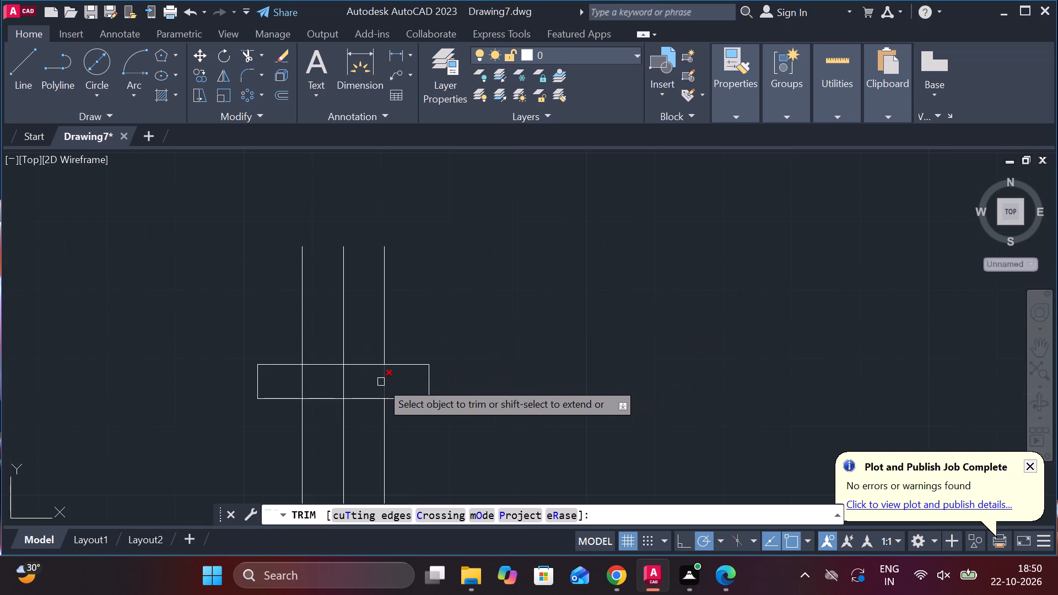
pyautogui.click(388, 385)
pyautogui.click(388, 332)
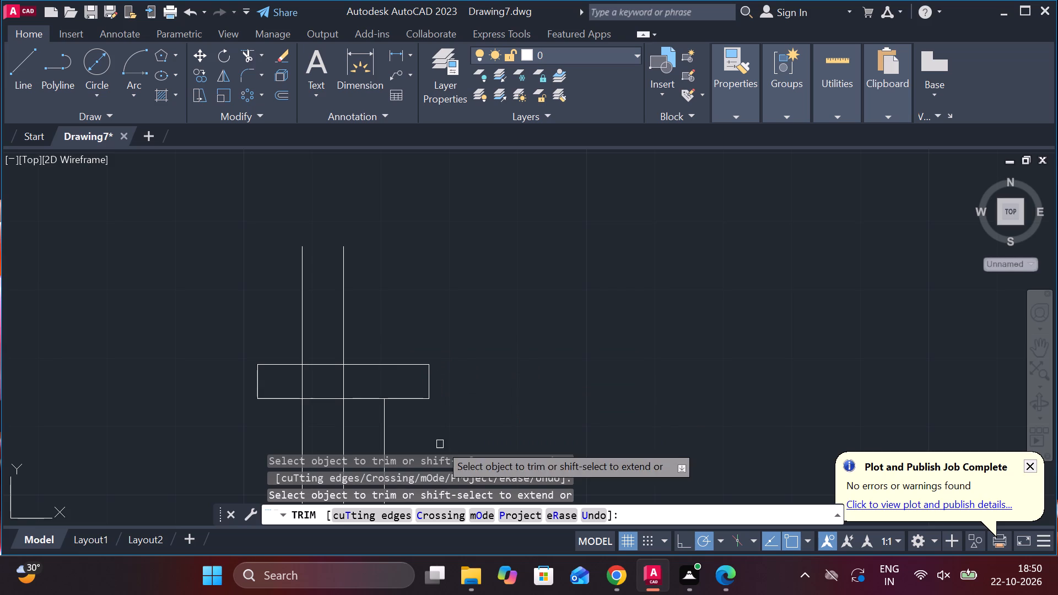
pyautogui.scroll(-3, 431, 425)
pyautogui.scroll(2, 451, 445)
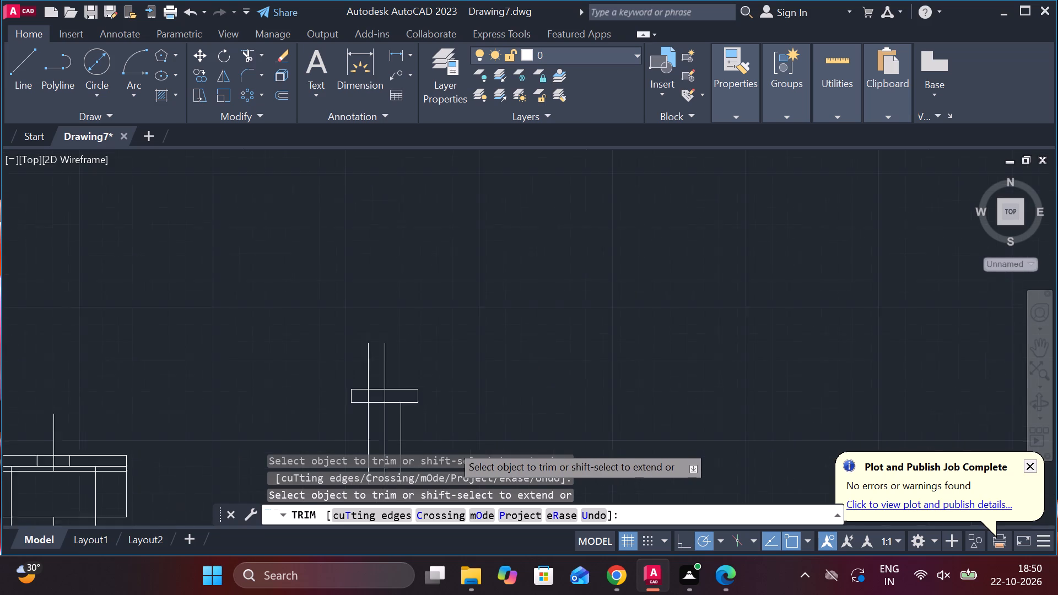
pyautogui.scroll(1, 451, 445)
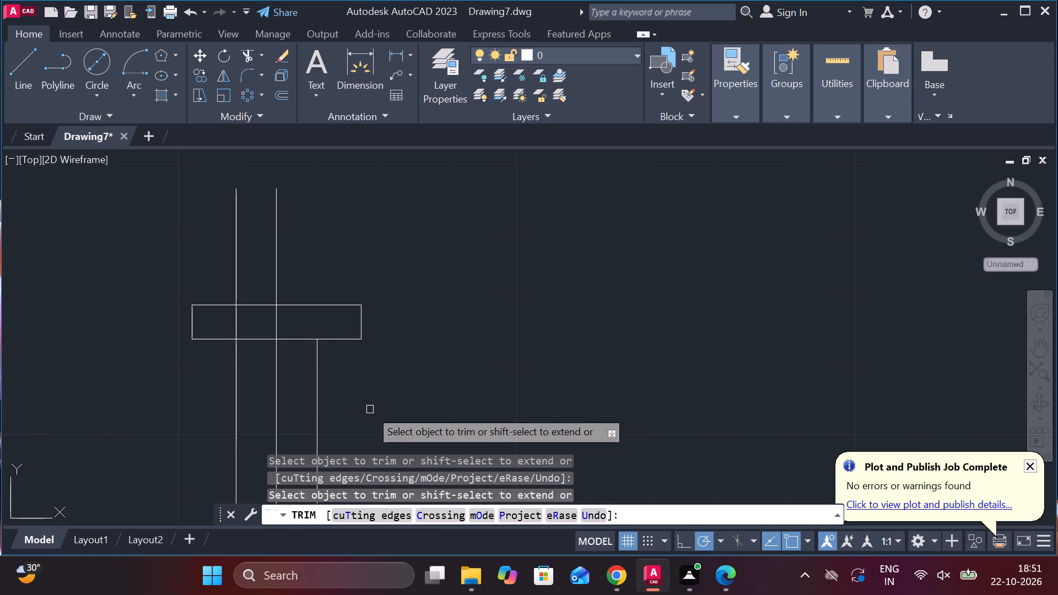
pyautogui.press('Escape')
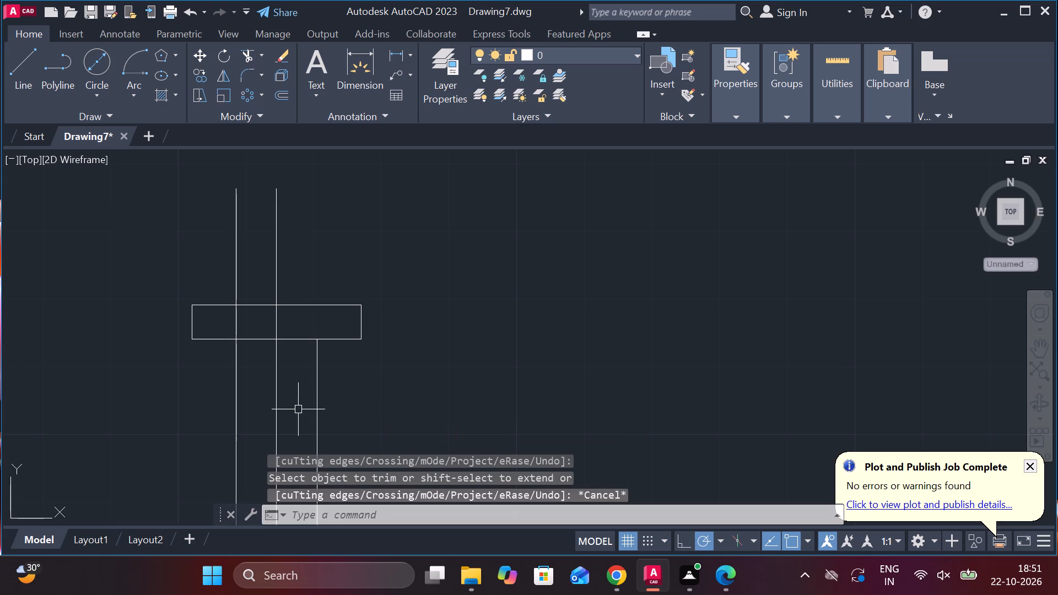
# Copy the vertical centre line 10 units to the right and 10 units to the left.
pyautogui.click(276, 410)
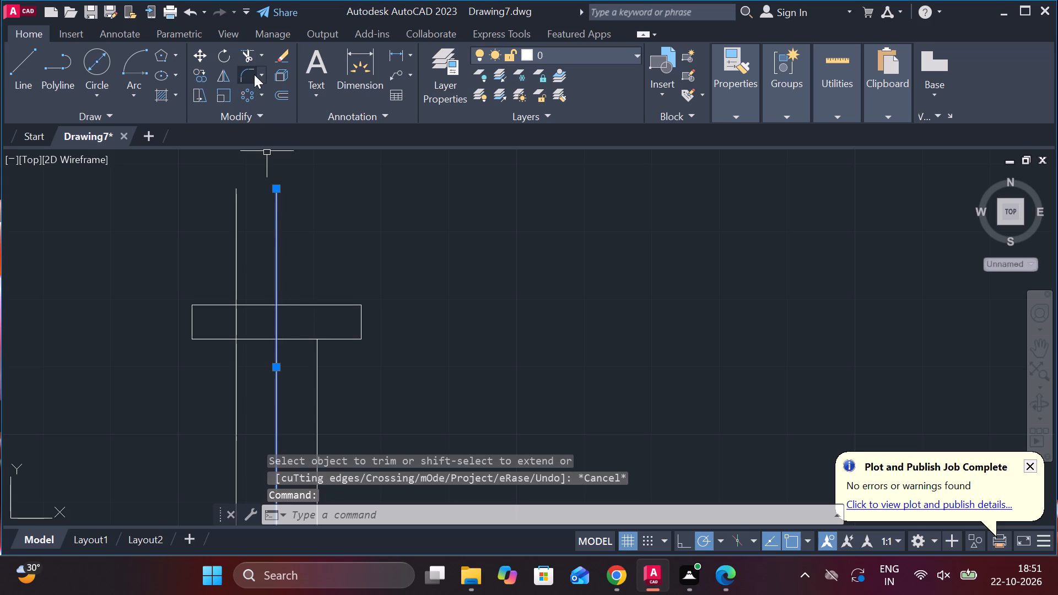
pyautogui.click(201, 73)
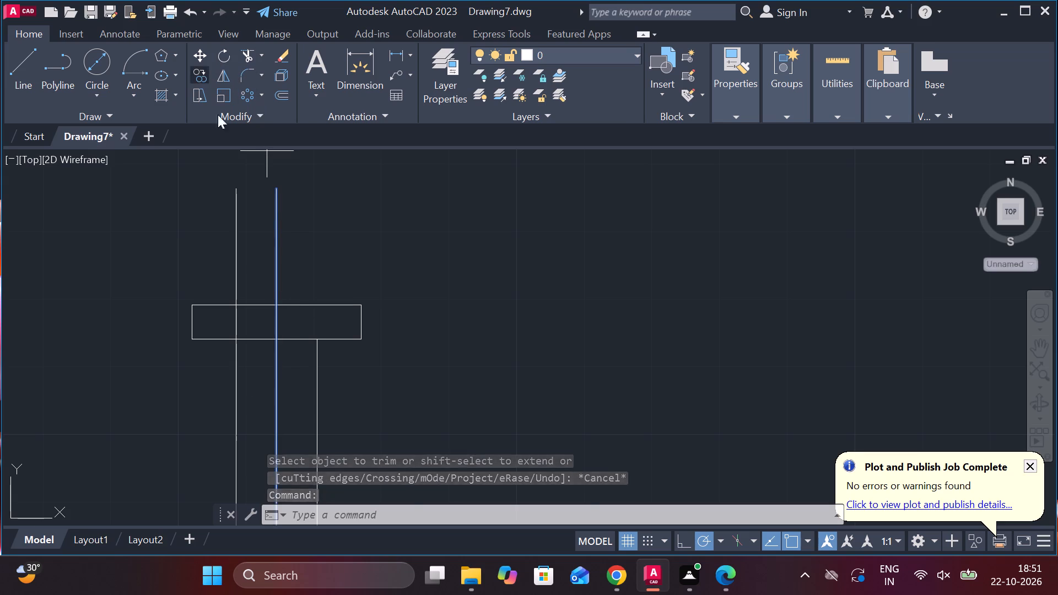
pyautogui.click(279, 337)
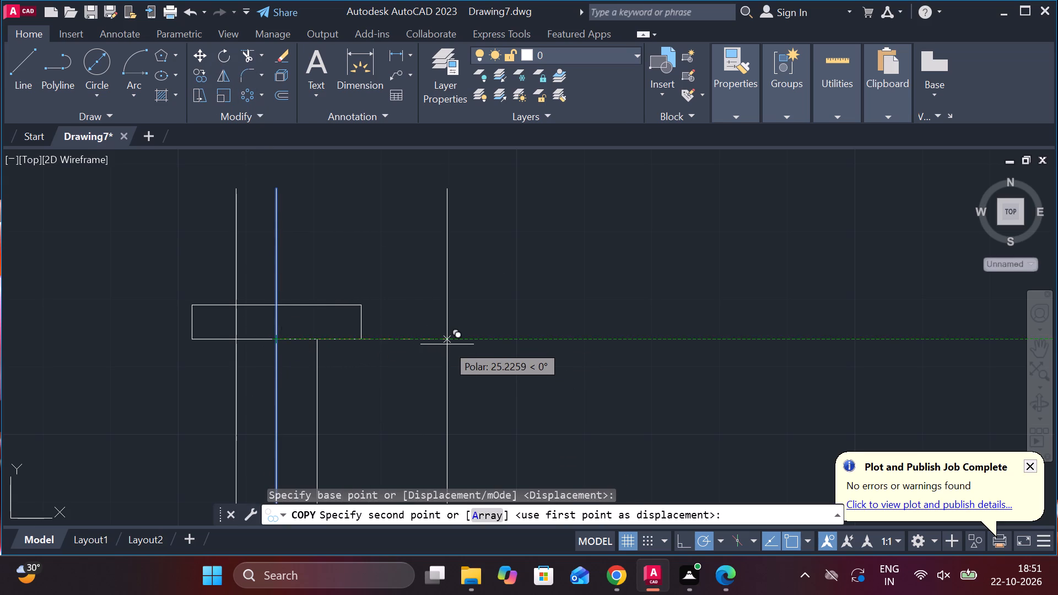
pyautogui.press('1')
pyautogui.press('0')
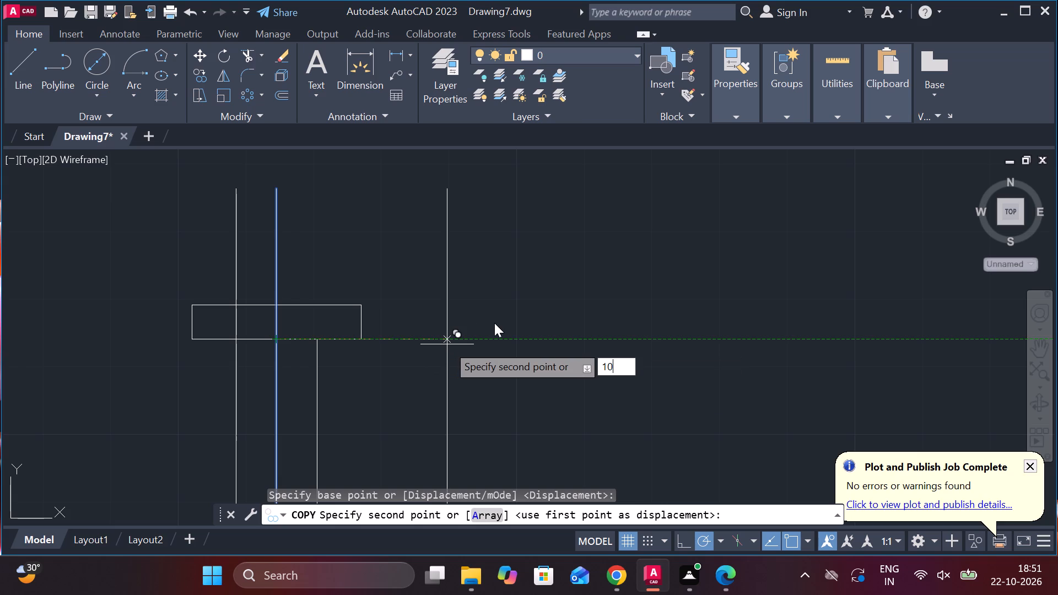
pyautogui.press('Return')
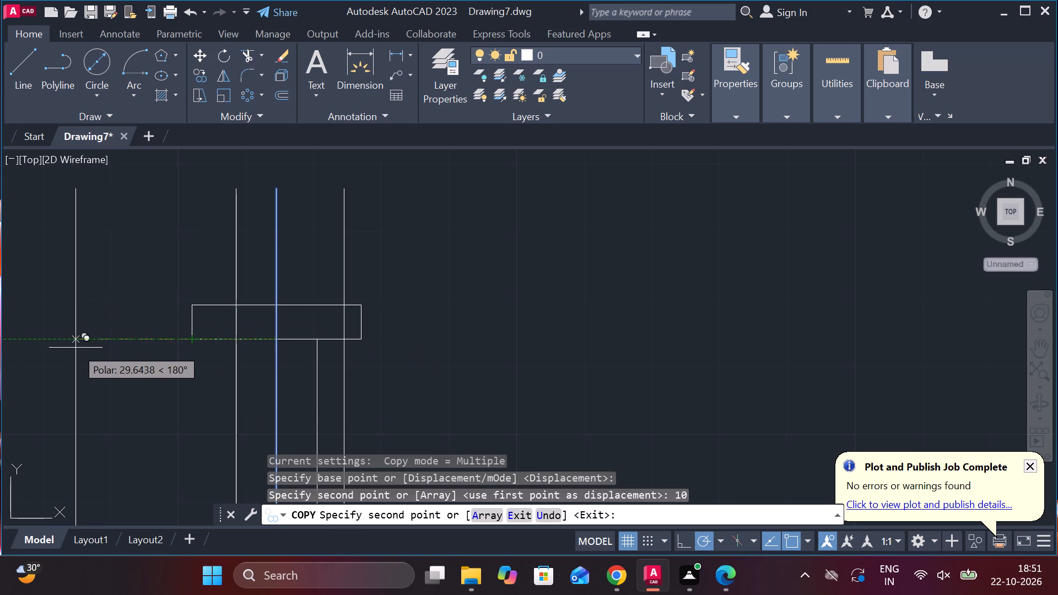
pyautogui.write('10')
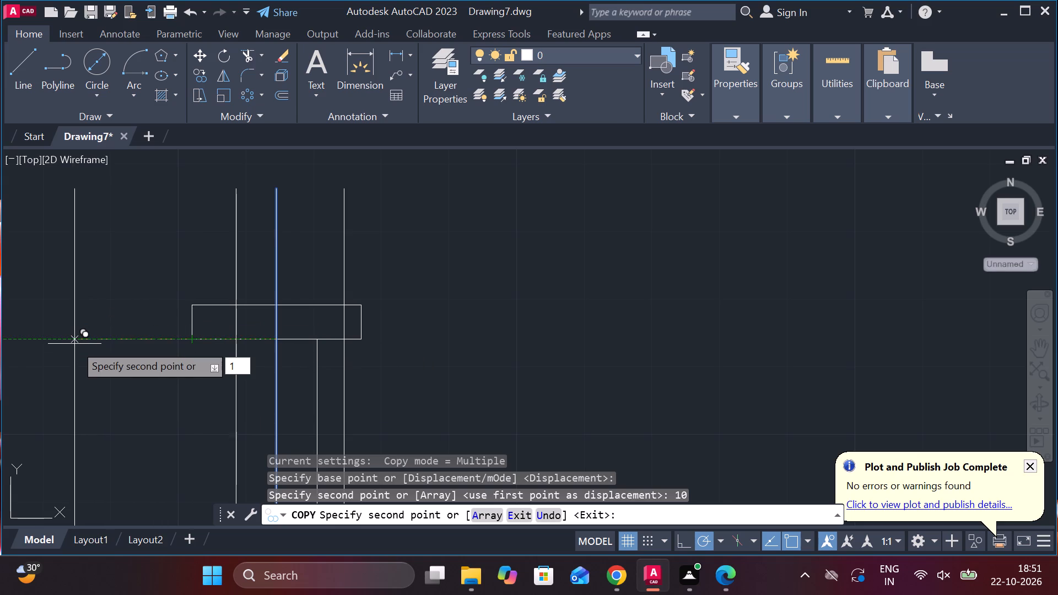
pyautogui.press('Return')
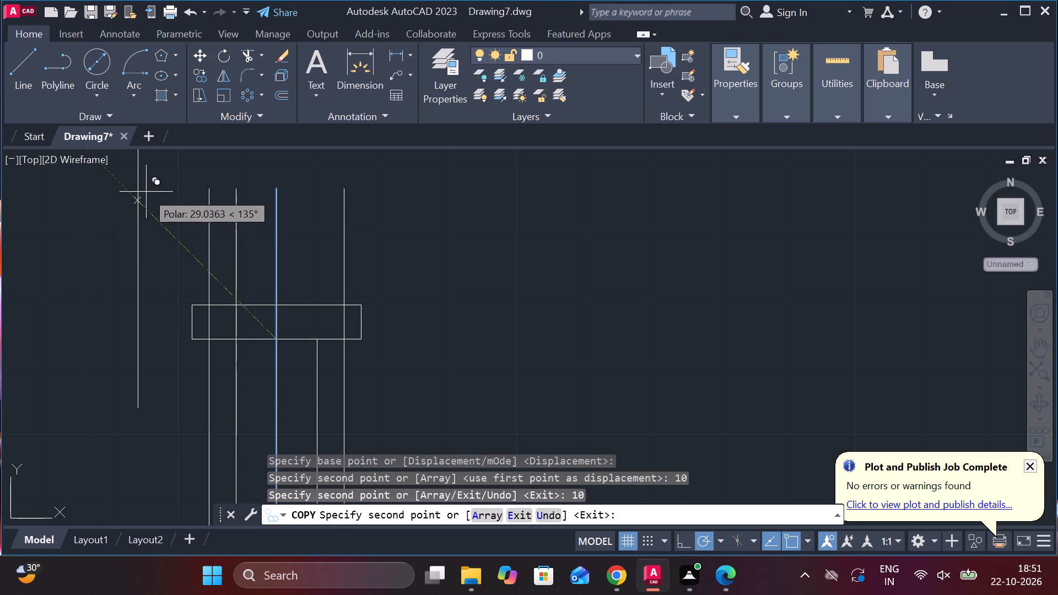
pyautogui.press('Escape')
# Copy the small rectangle's top edge vertically downward from its midpoint.
pyautogui.scroll(-1, 353, 382)
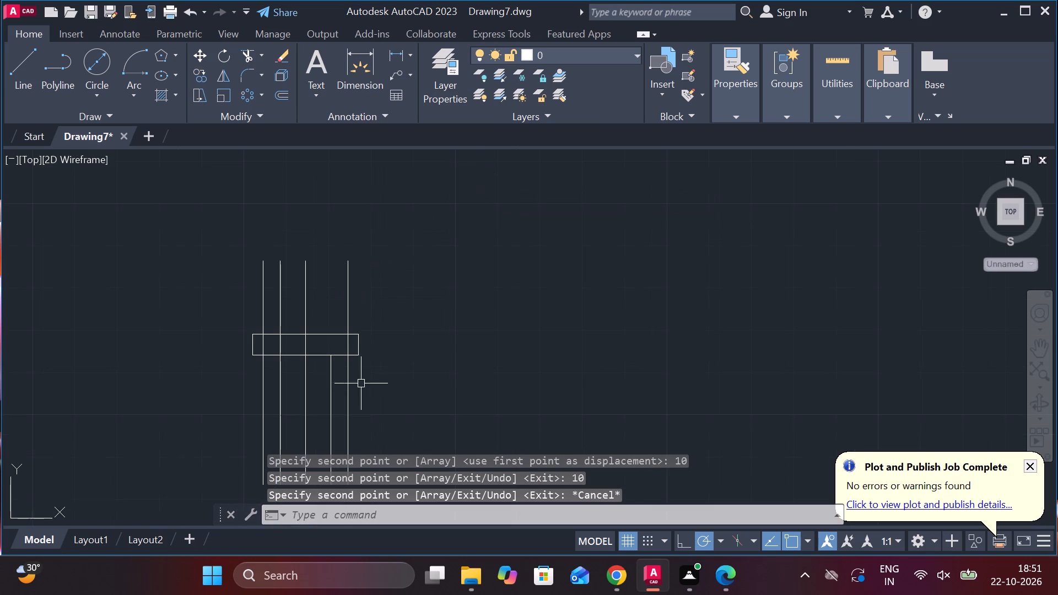
pyautogui.scroll(-1, 363, 383)
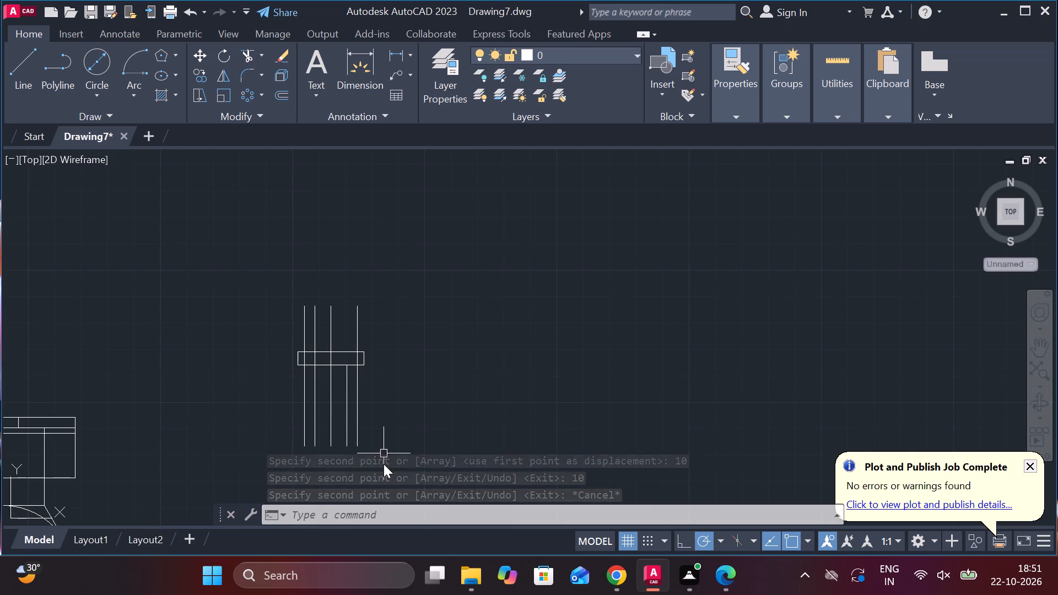
pyautogui.click(341, 354)
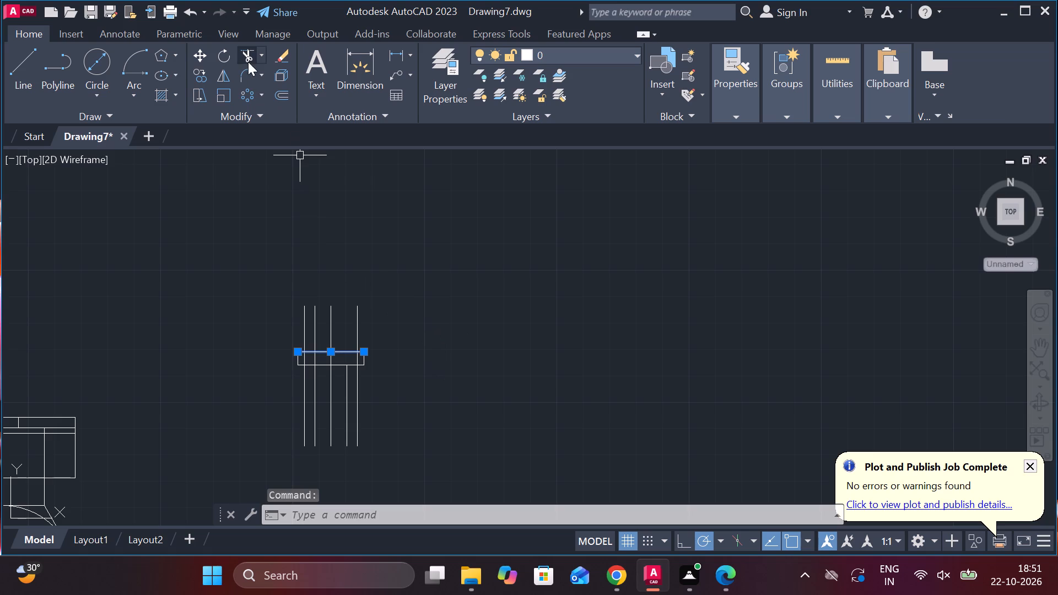
pyautogui.click(207, 72)
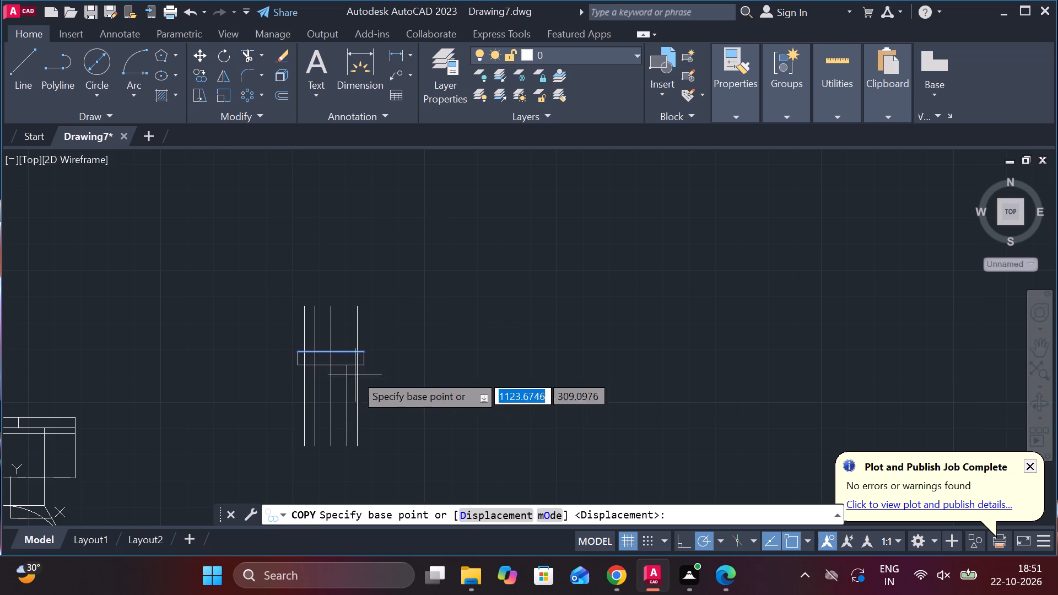
pyautogui.click(336, 352)
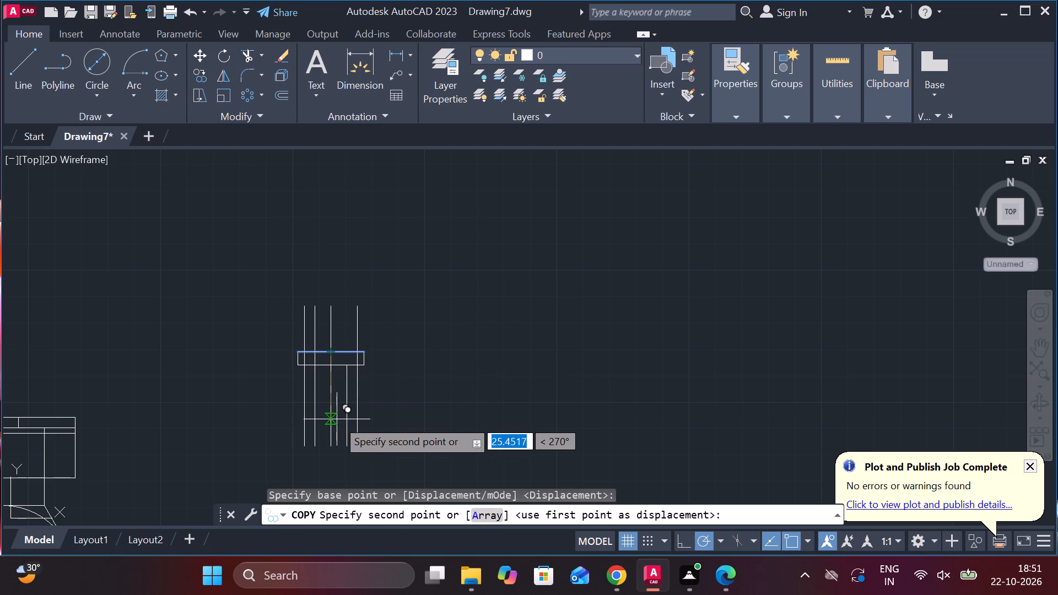
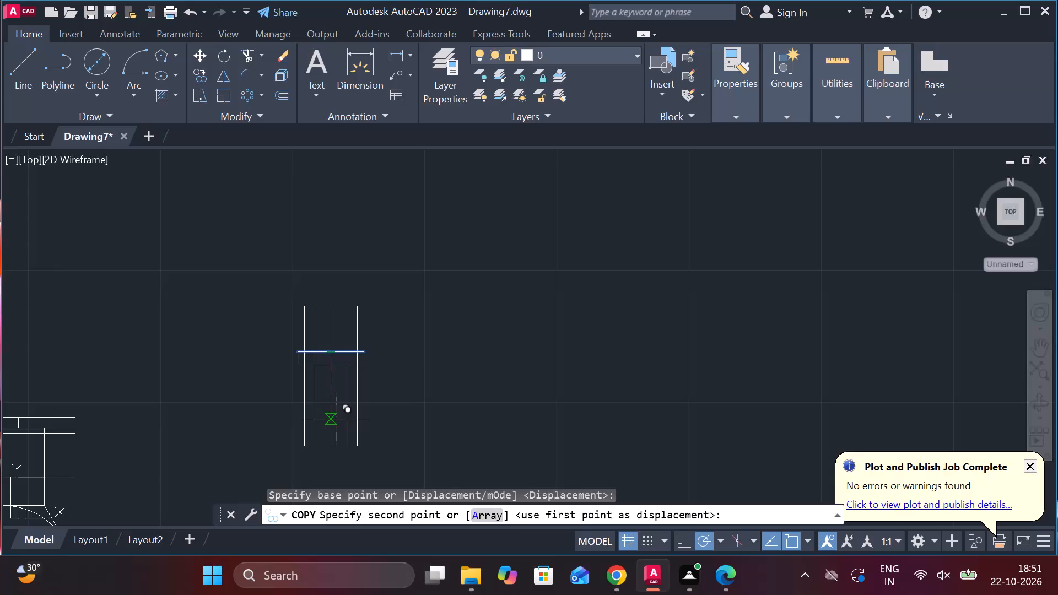
# Place the copy of the small rectangle's top edge 27 units below the original.
pyautogui.press('2')
pyautogui.press('7')
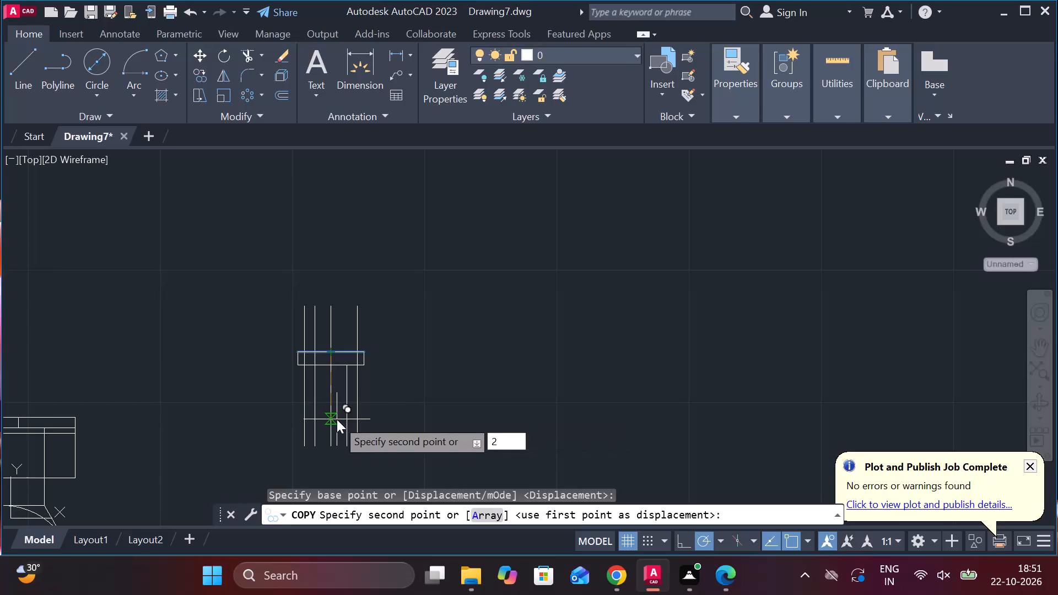
pyautogui.press('Return')
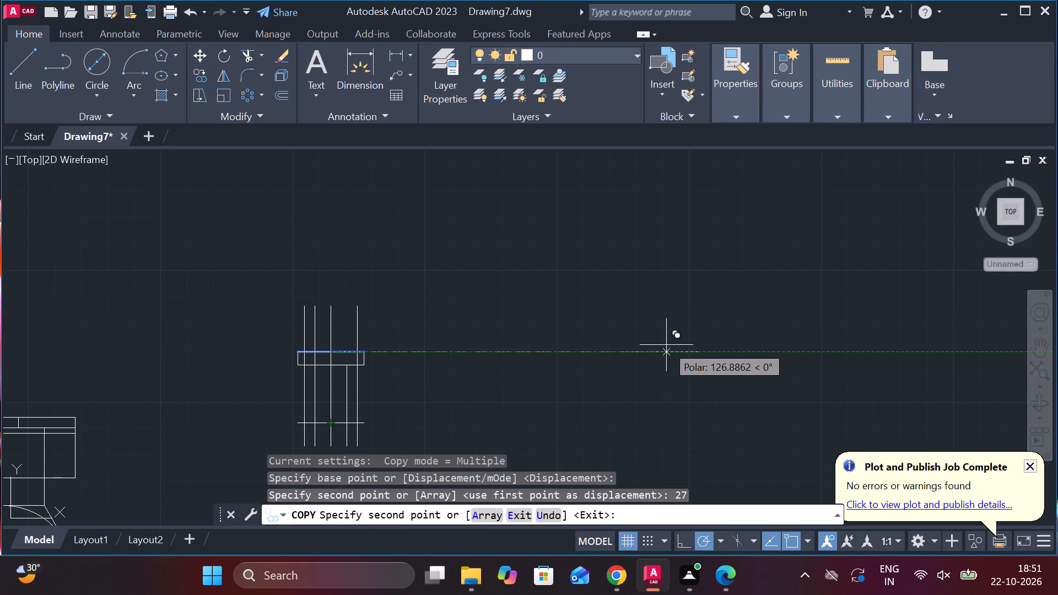
pyautogui.press('Escape')
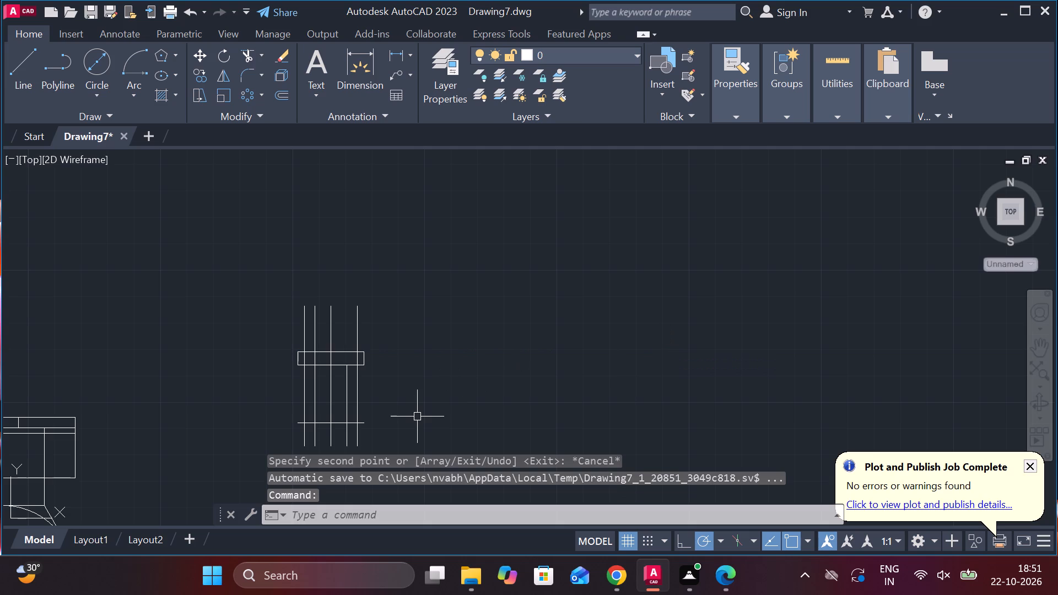
# Trim the offset vertical lines above the rectangle, the outer ones inside it, and its bottom edge between the two left-hand lines.
pyautogui.scroll(1, 328, 427)
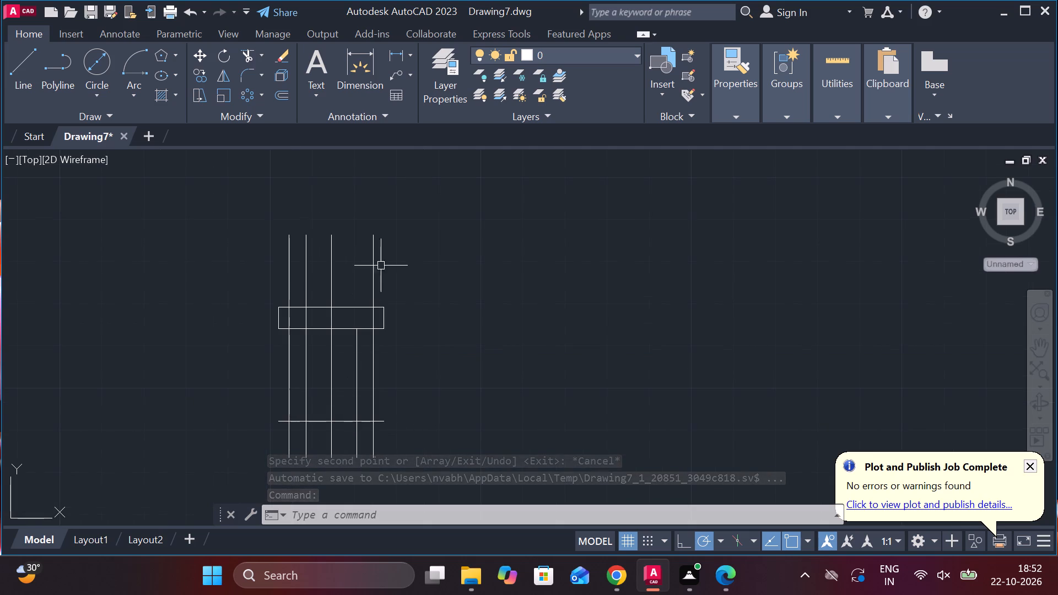
pyautogui.click(246, 49)
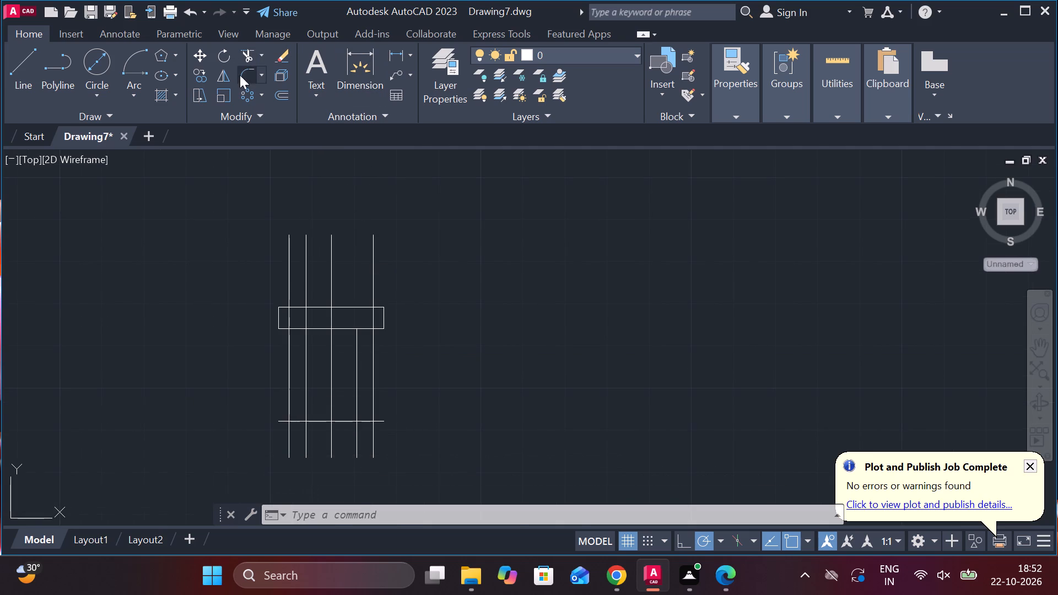
pyautogui.moveTo(262, 267); pyautogui.dragTo(320, 267)
pyautogui.click(374, 271)
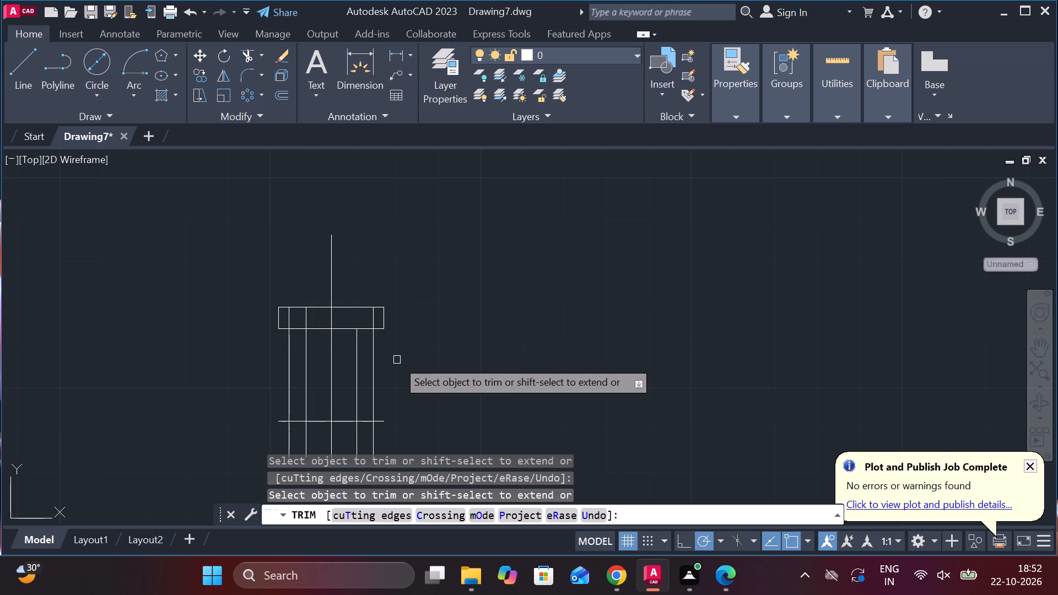
pyautogui.click(287, 318)
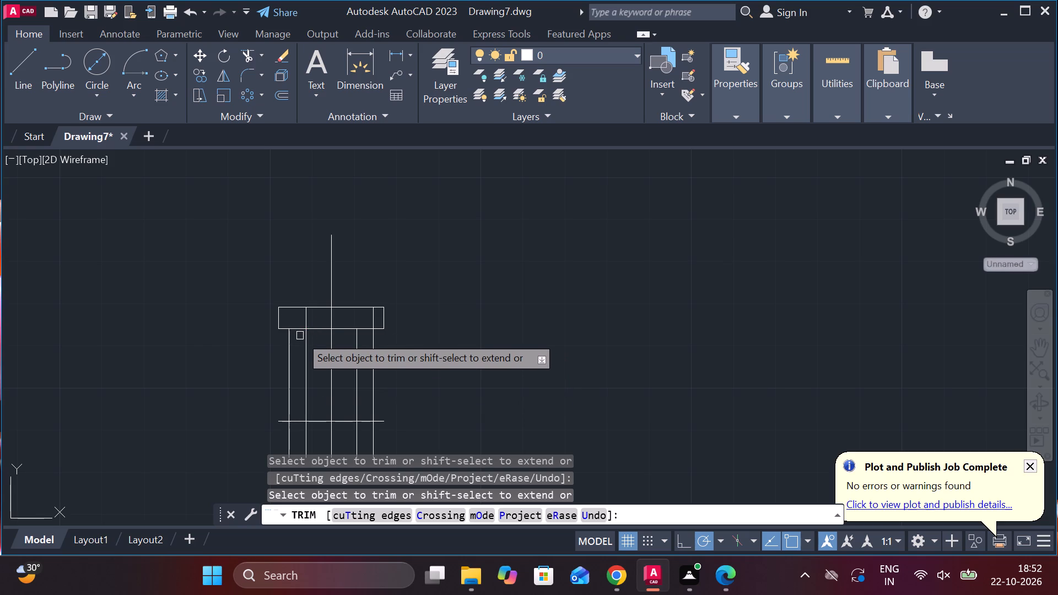
pyautogui.click(298, 327)
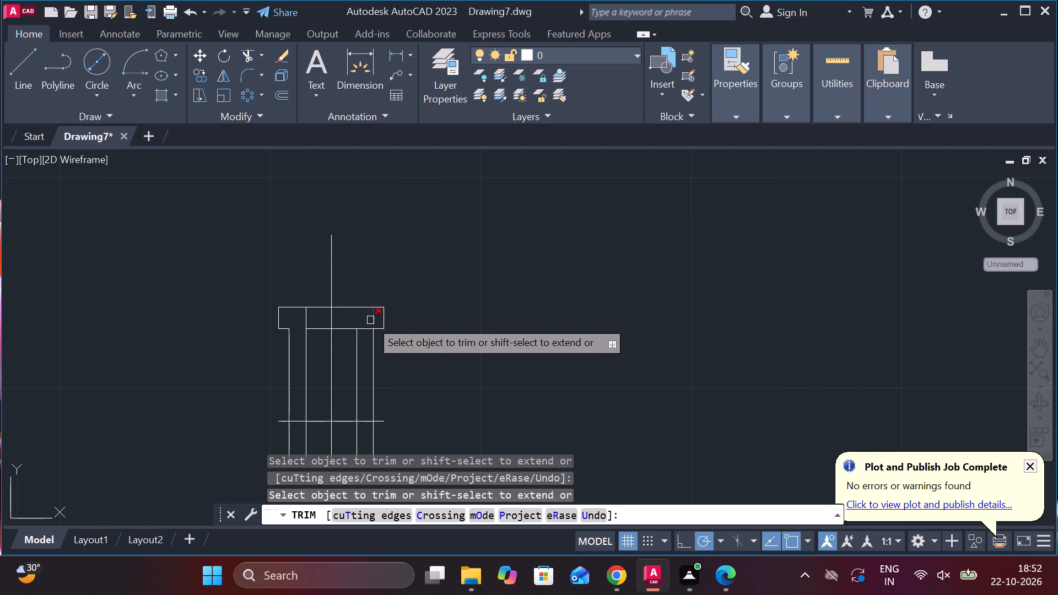
pyautogui.click(370, 320)
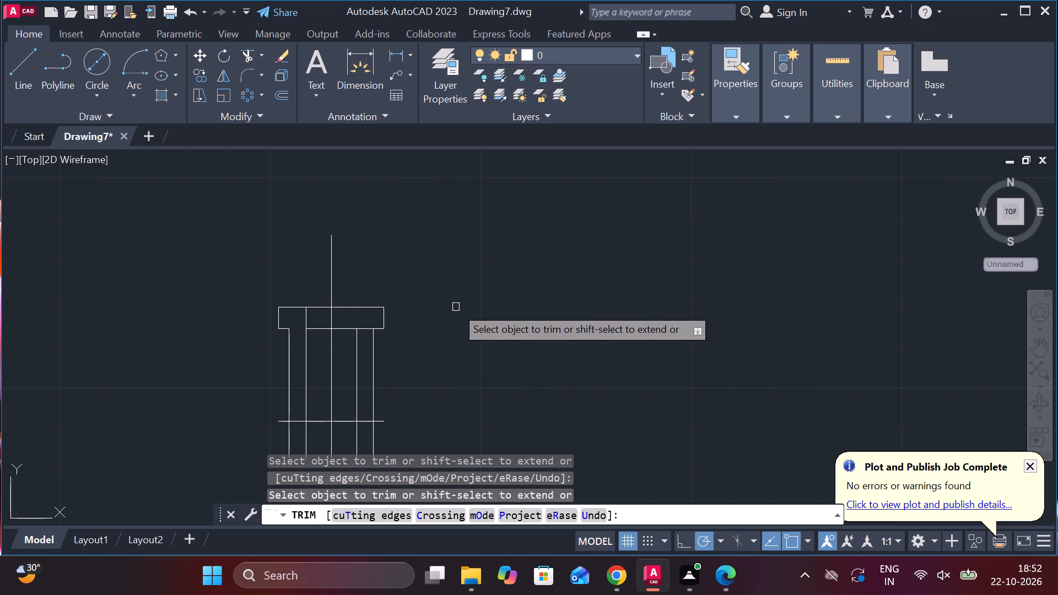
pyautogui.press('Escape')
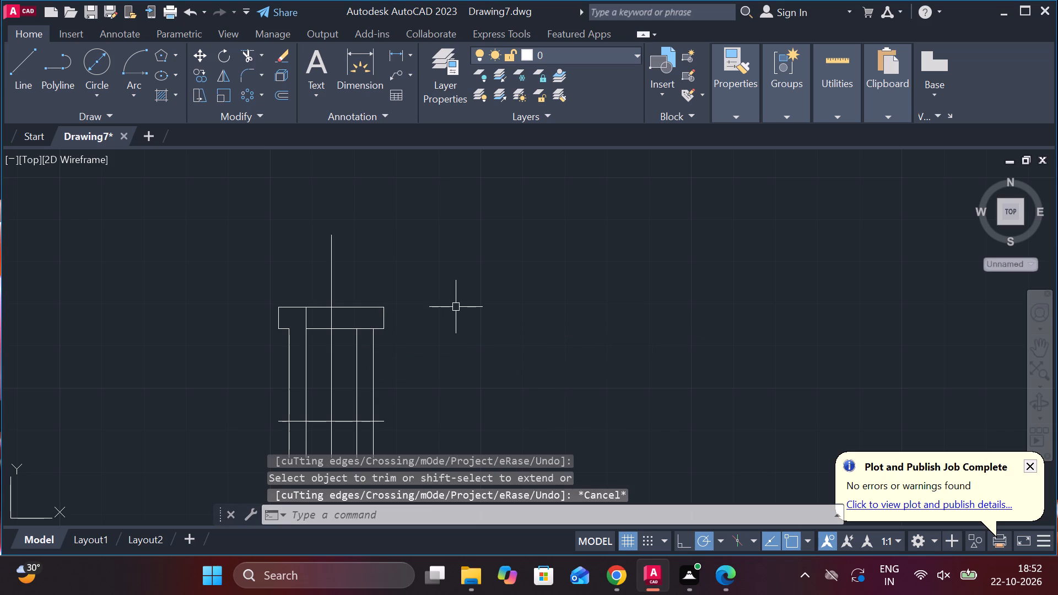
# Extend the right inner vertical line up through the rectangle to its top edge.
pyautogui.write('ex')
pyautogui.press('Return')
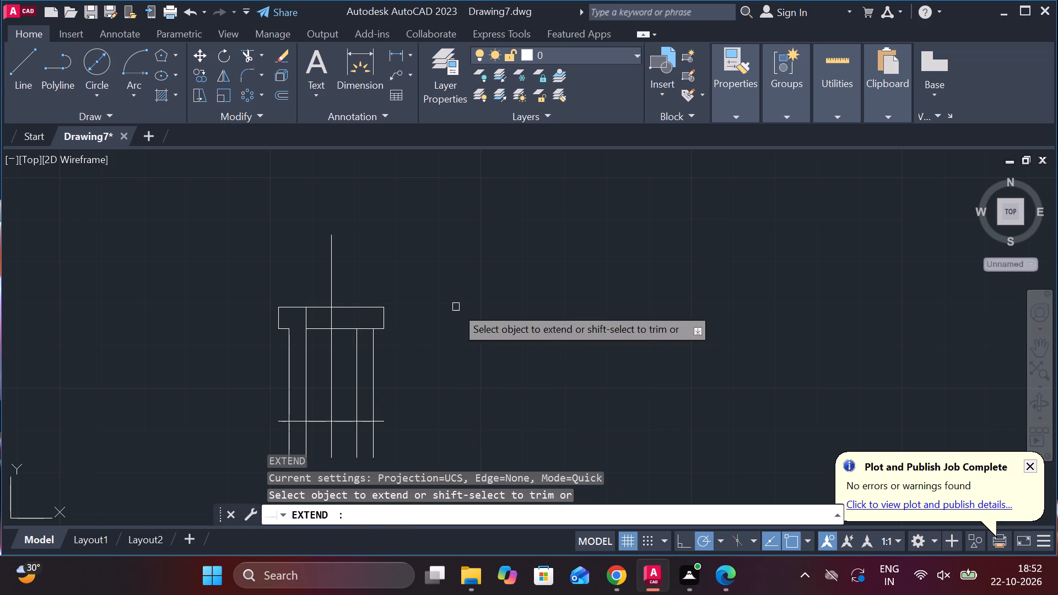
pyautogui.click(357, 373)
pyautogui.press('Escape')
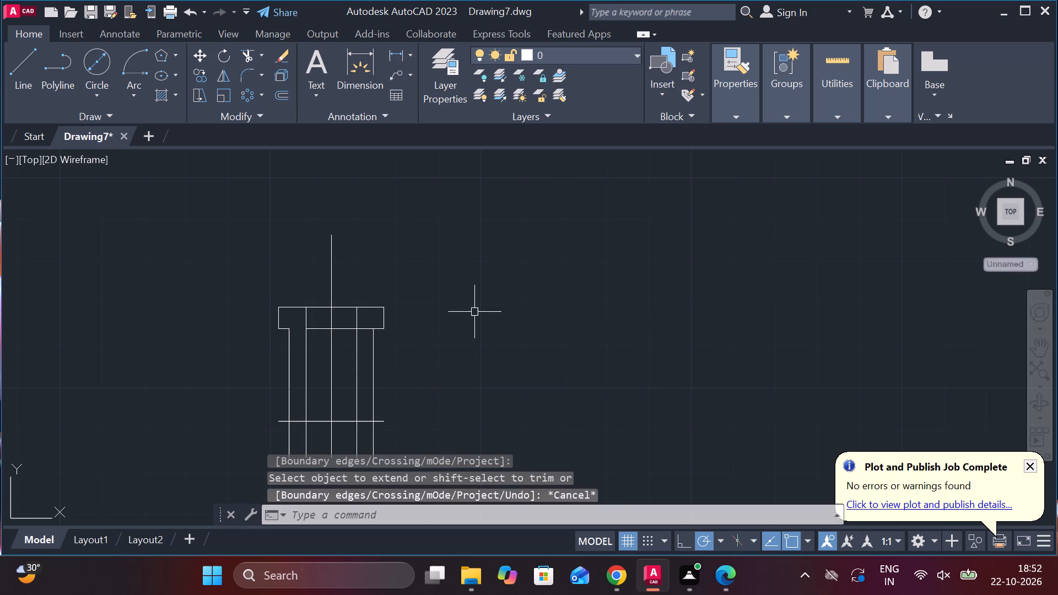
# Trim the rectangle's bottom edge between the right inner and outer vertical lines.
pyautogui.click(248, 52)
pyautogui.click(365, 331)
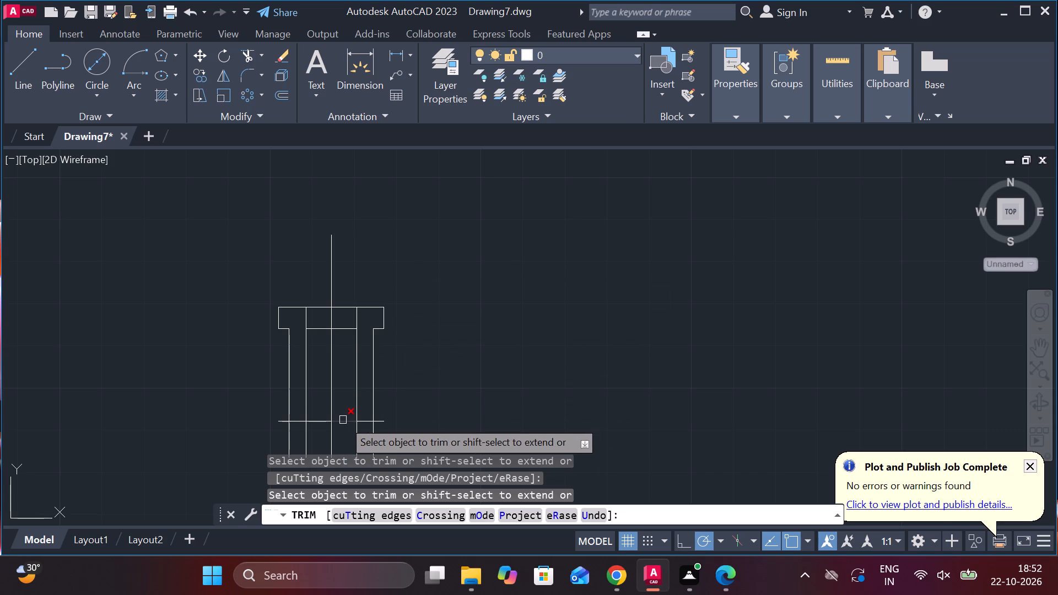
pyautogui.press('Escape')
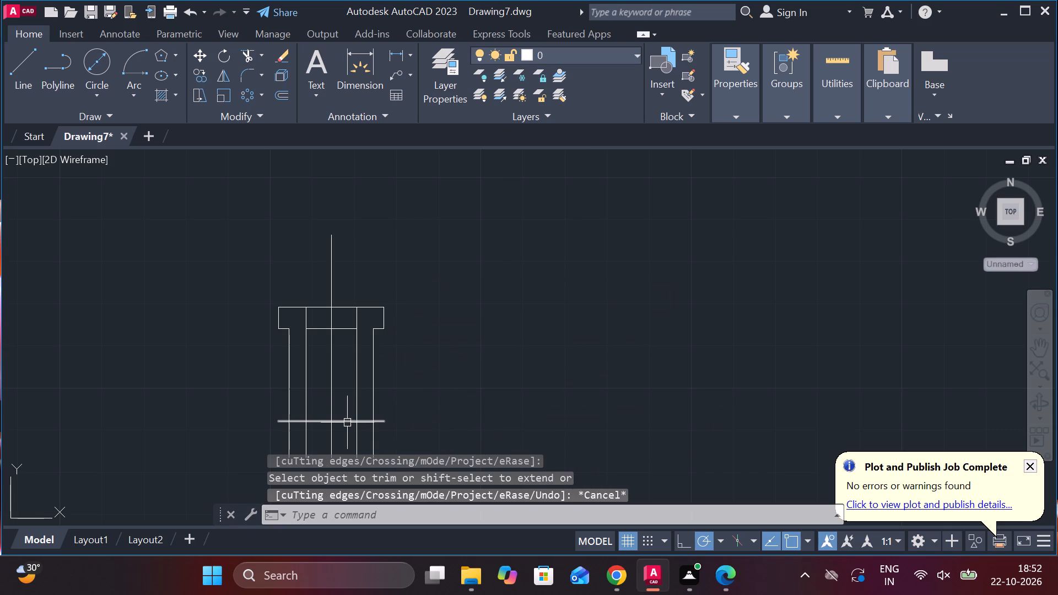
# Copy the lower horizontal line 4 units upward from its midpoint.
pyautogui.click(346, 423)
pyautogui.click(197, 75)
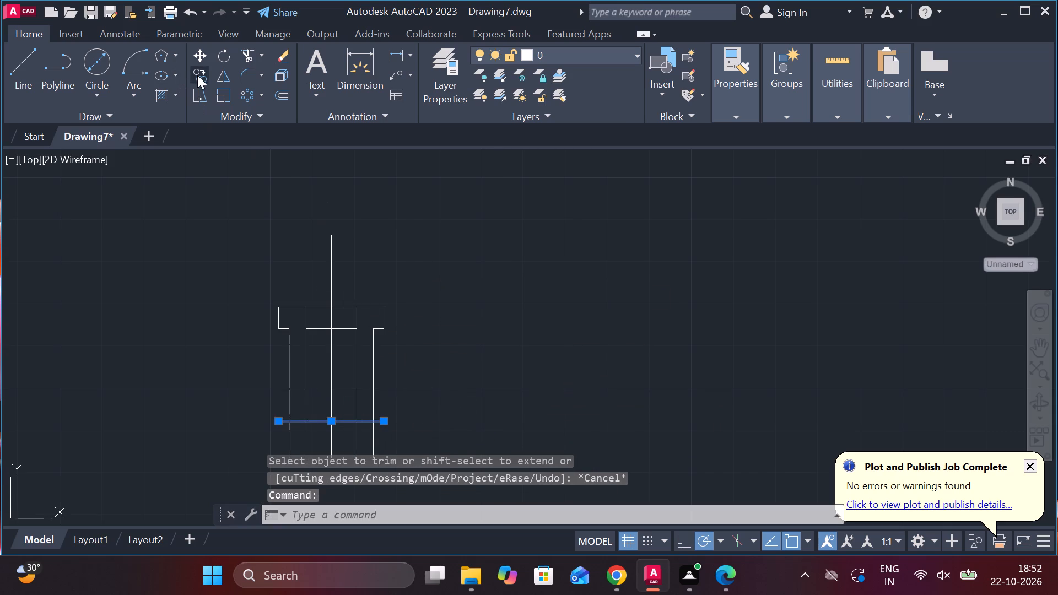
pyautogui.click(334, 421)
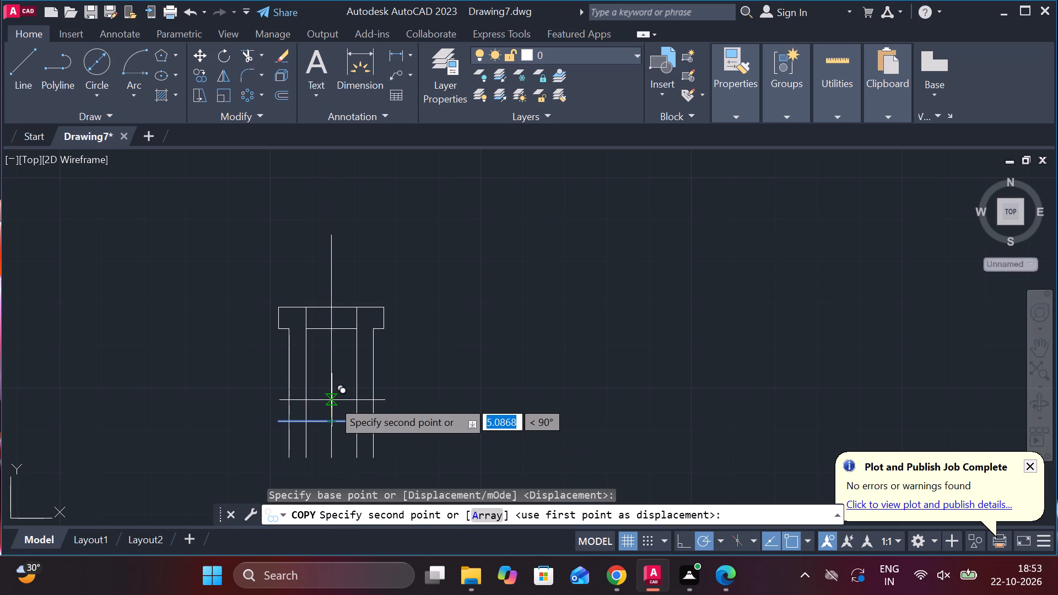
pyautogui.write('44')
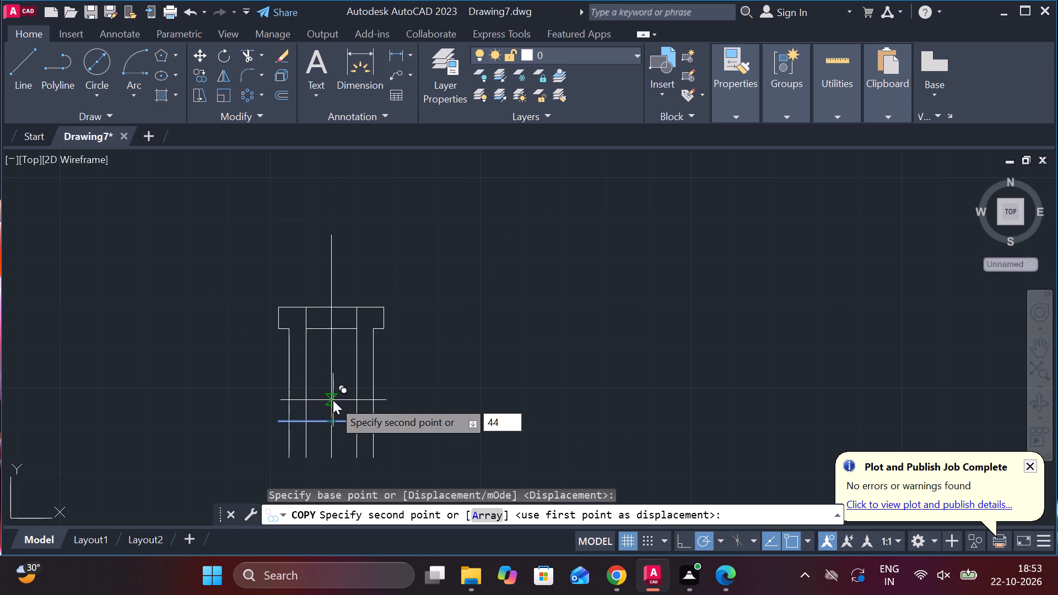
pyautogui.press('BackSpace')
pyautogui.press('Return')
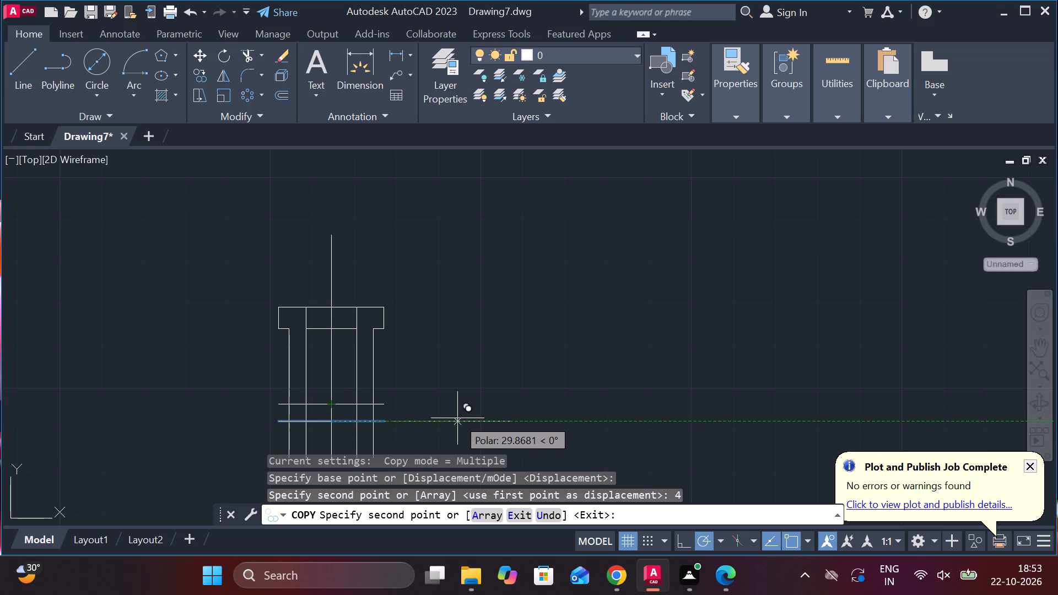
pyautogui.press('Escape')
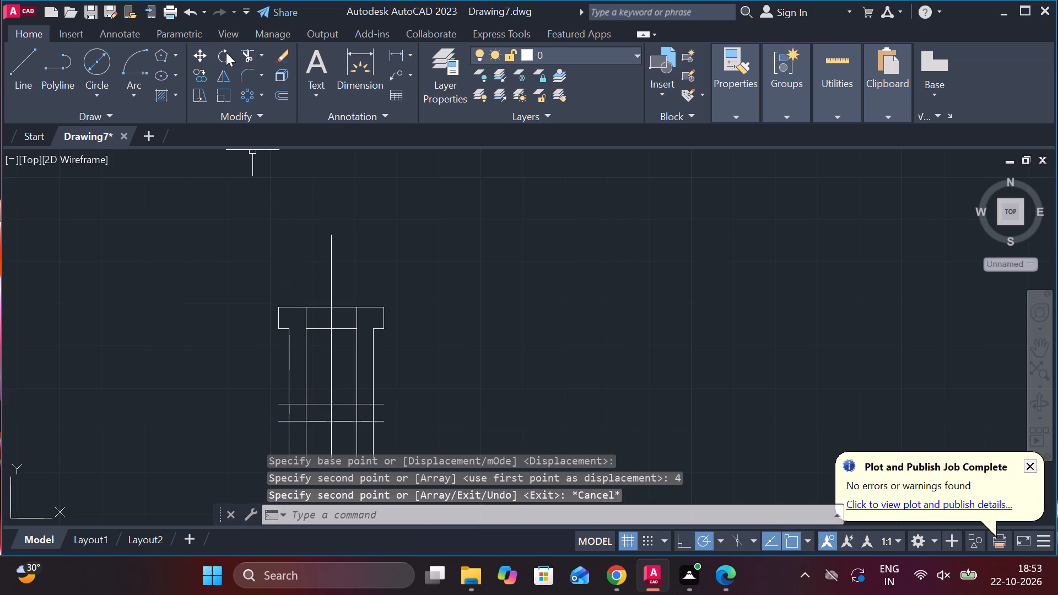
# Draw diagonal lines on both sides from the inner verticals at the upper horizontal line to the outer verticals at the lower one.
pyautogui.click(31, 61)
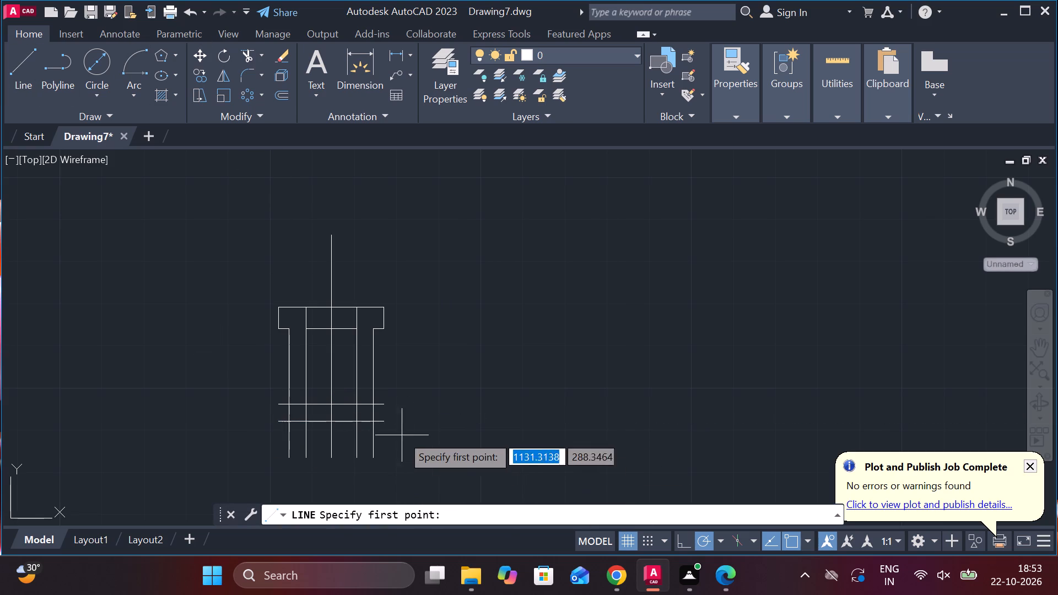
pyautogui.scroll(2, 399, 434)
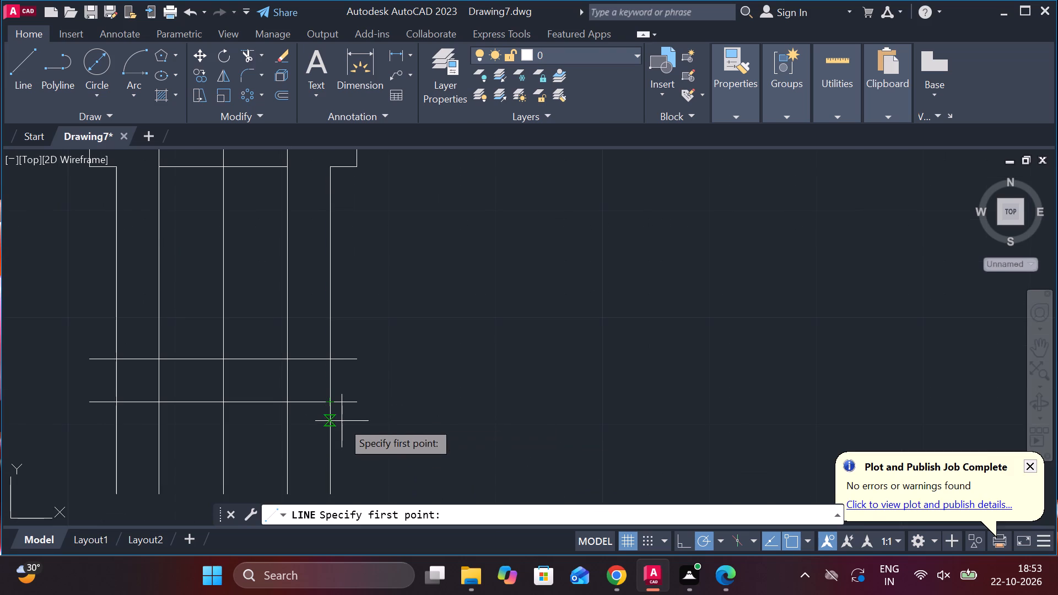
pyautogui.click(285, 355)
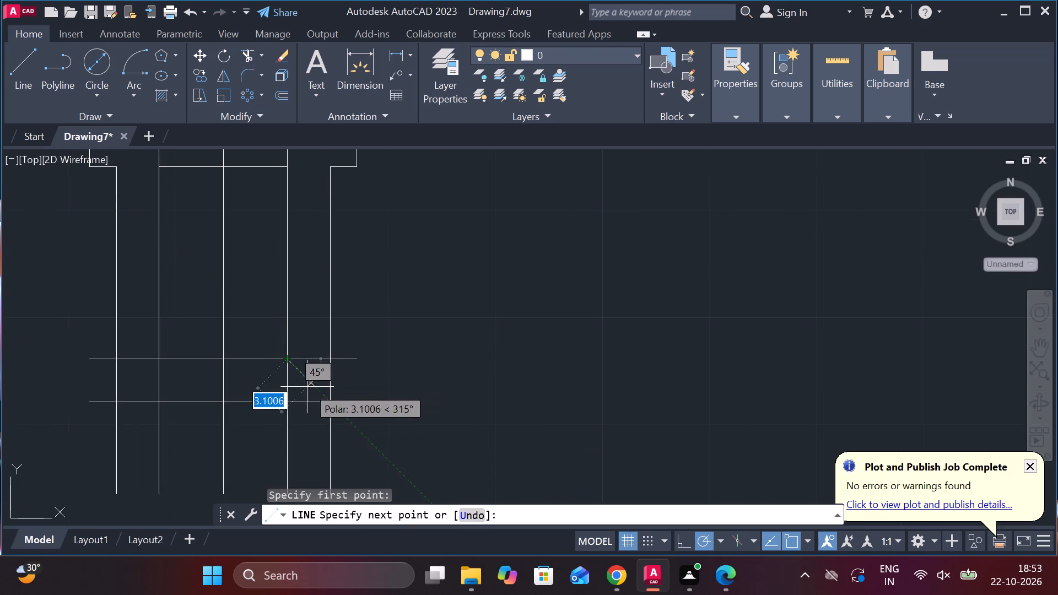
pyautogui.click(333, 404)
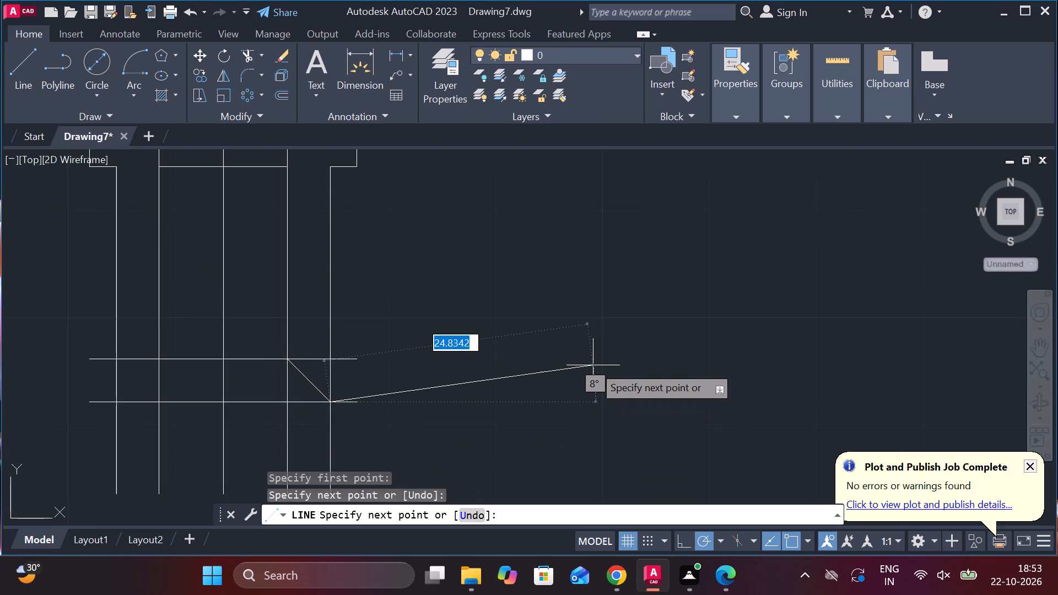
pyautogui.press('Escape')
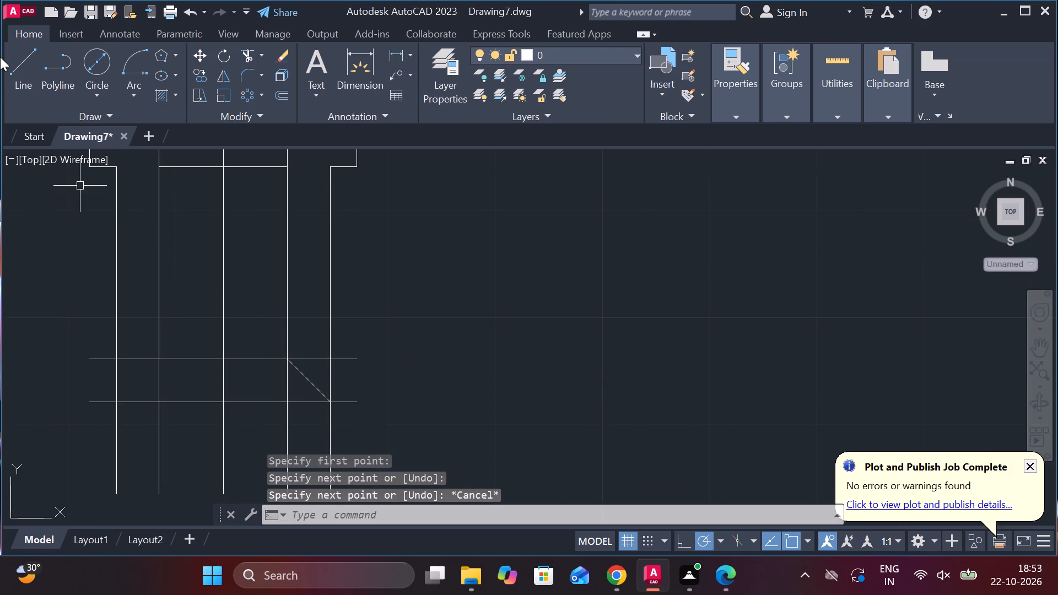
pyautogui.click(15, 68)
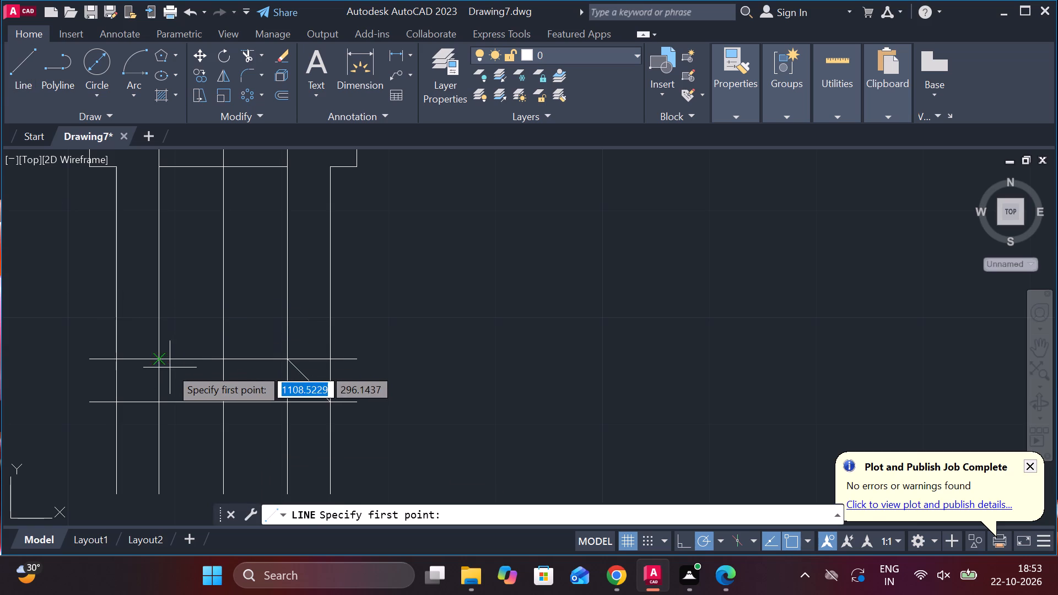
pyautogui.click(155, 359)
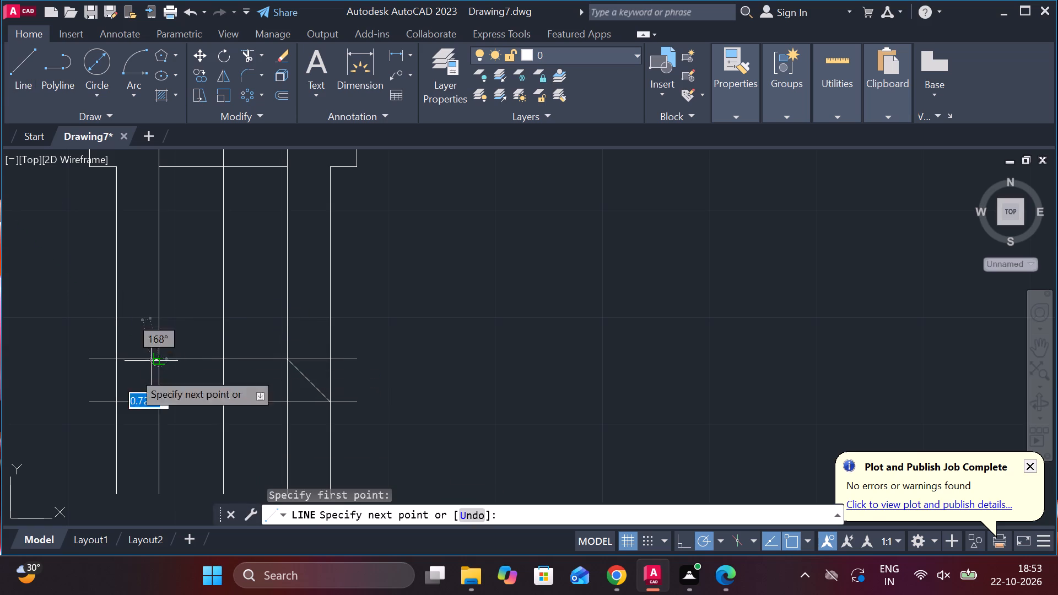
pyautogui.click(117, 407)
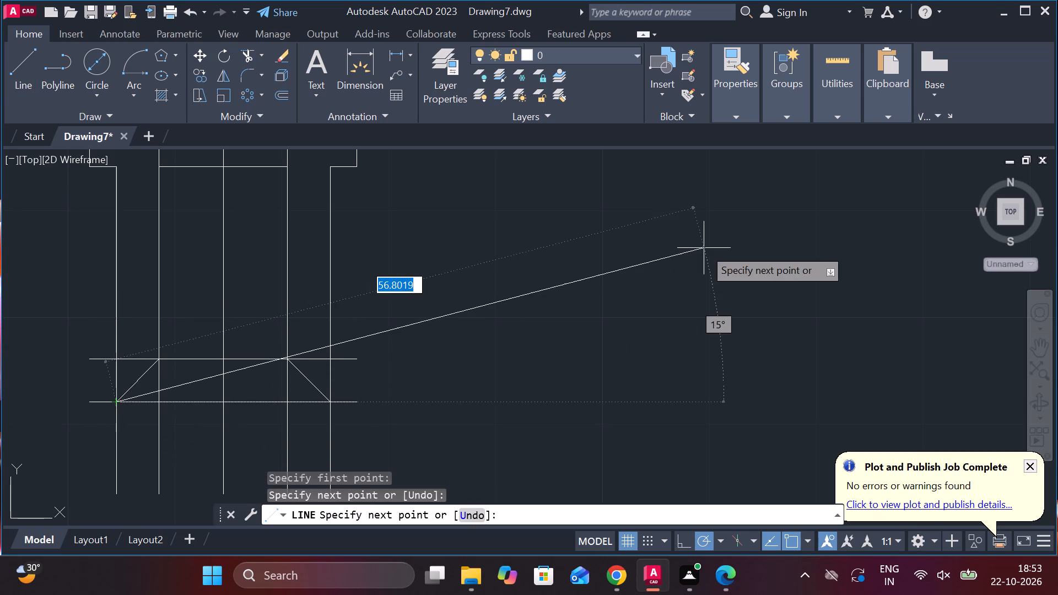
pyautogui.press('Escape')
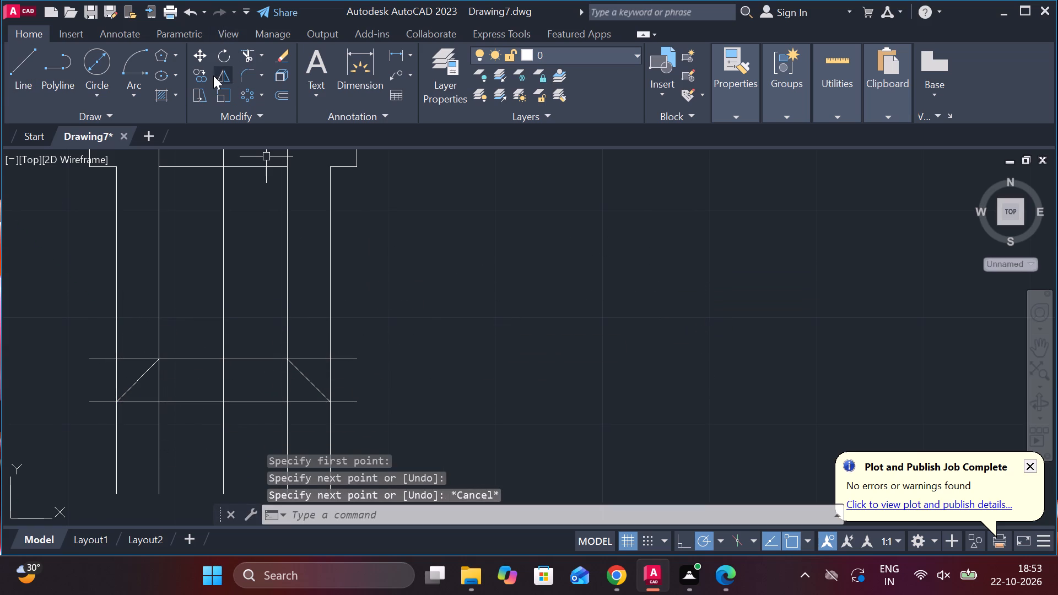
# Trim the inner vertical lines below the upper horizontal line and the outer vertical lines below the lower horizontal line.
pyautogui.click(247, 58)
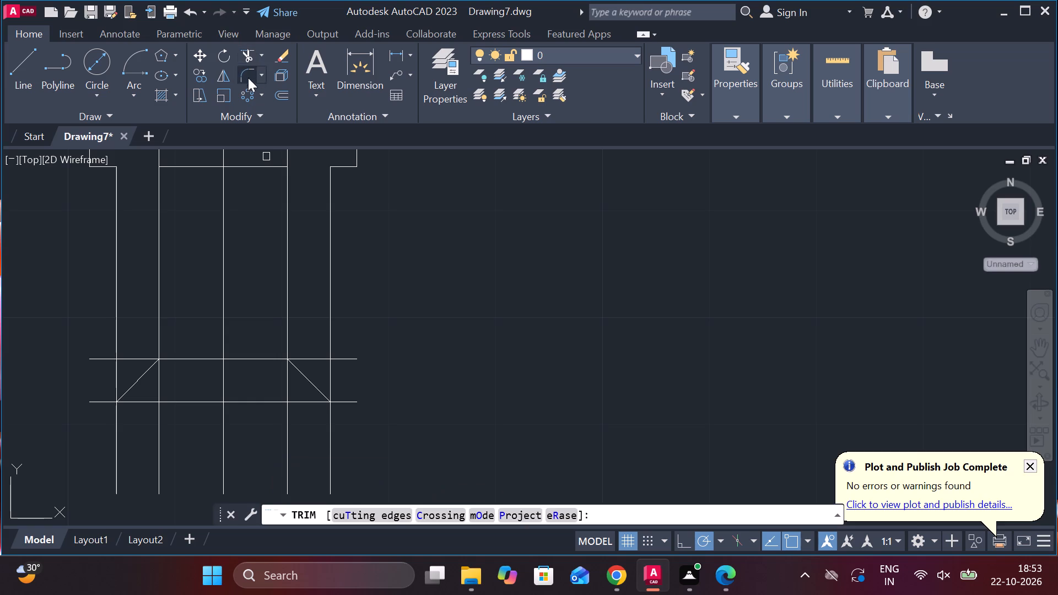
pyautogui.click(159, 387)
pyautogui.click(291, 391)
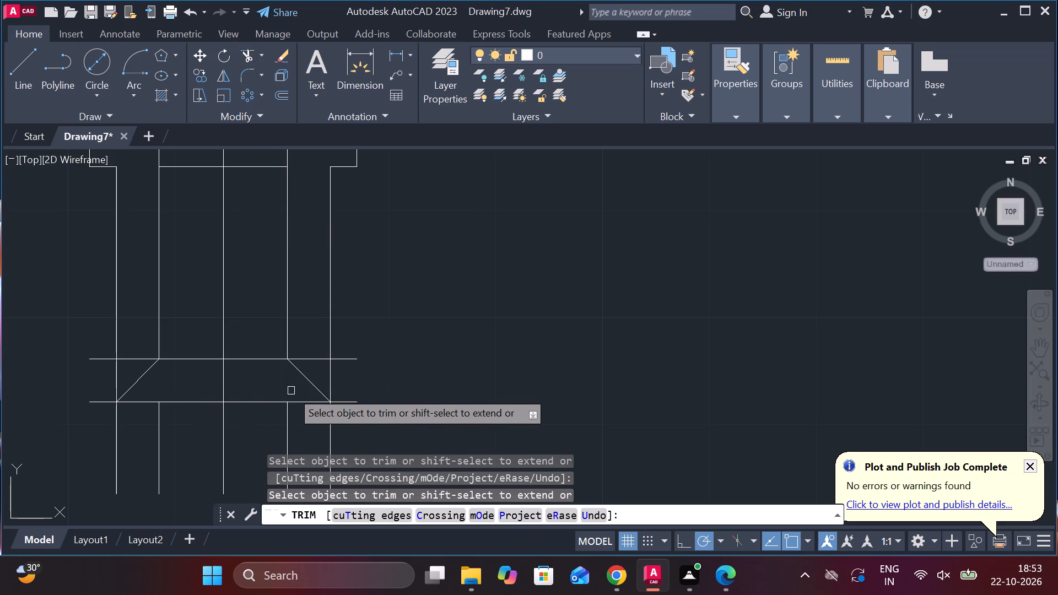
pyautogui.click(284, 422)
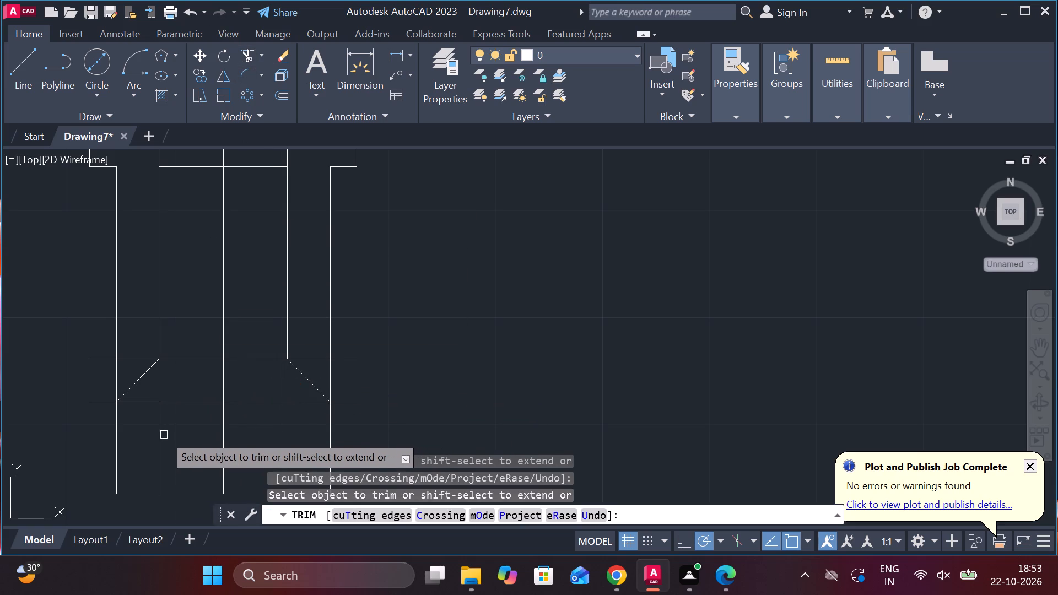
pyautogui.click(160, 435)
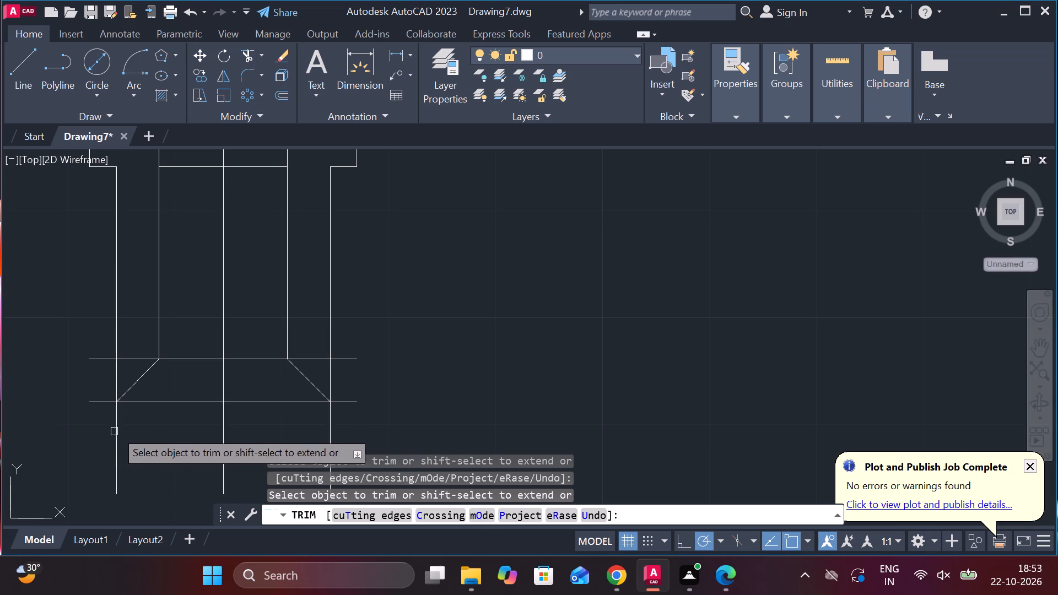
pyautogui.click(119, 448)
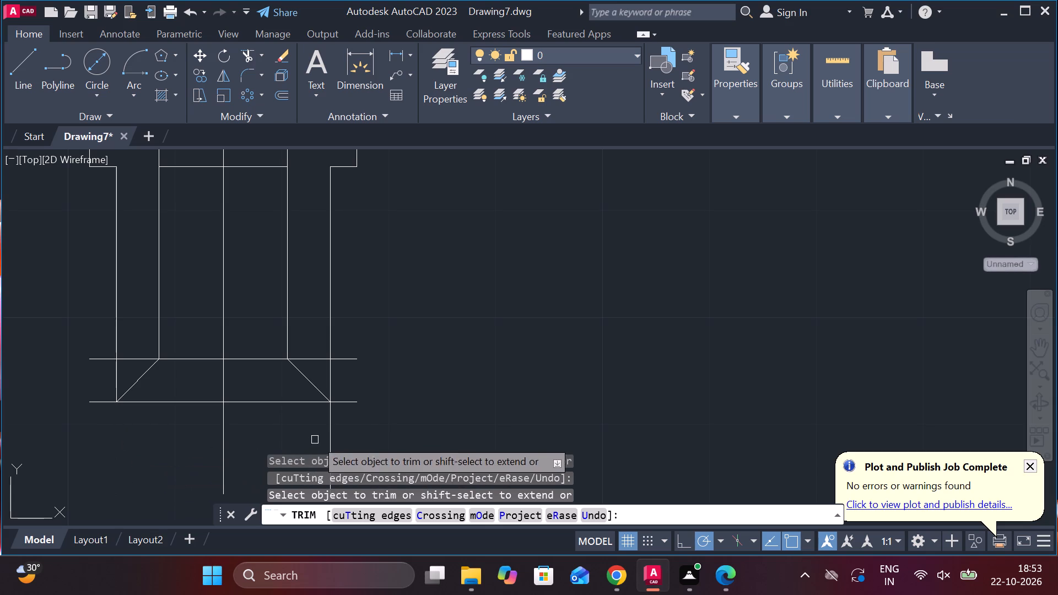
pyautogui.click(328, 427)
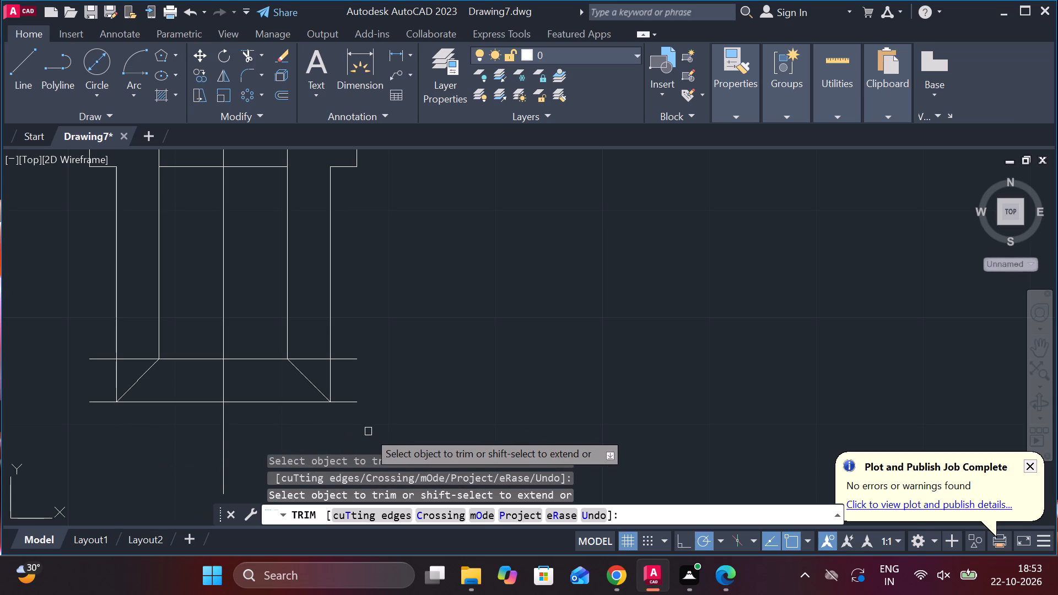
# Trim the upper of the two bottom horizontal lines outside the inner verticals on both sides.
pyautogui.click(350, 358)
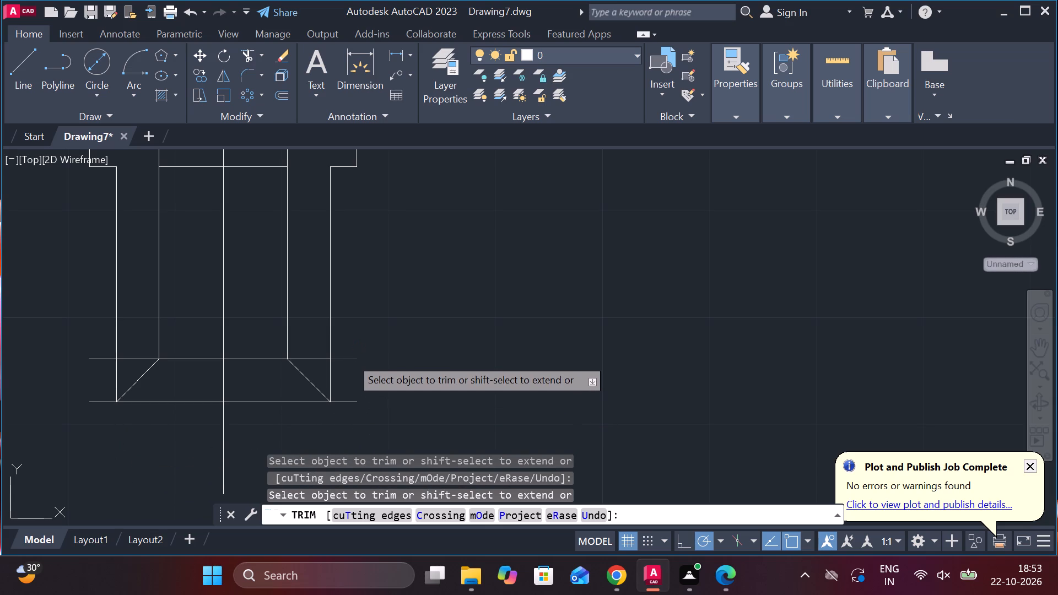
pyautogui.click(302, 355)
pyautogui.click(135, 360)
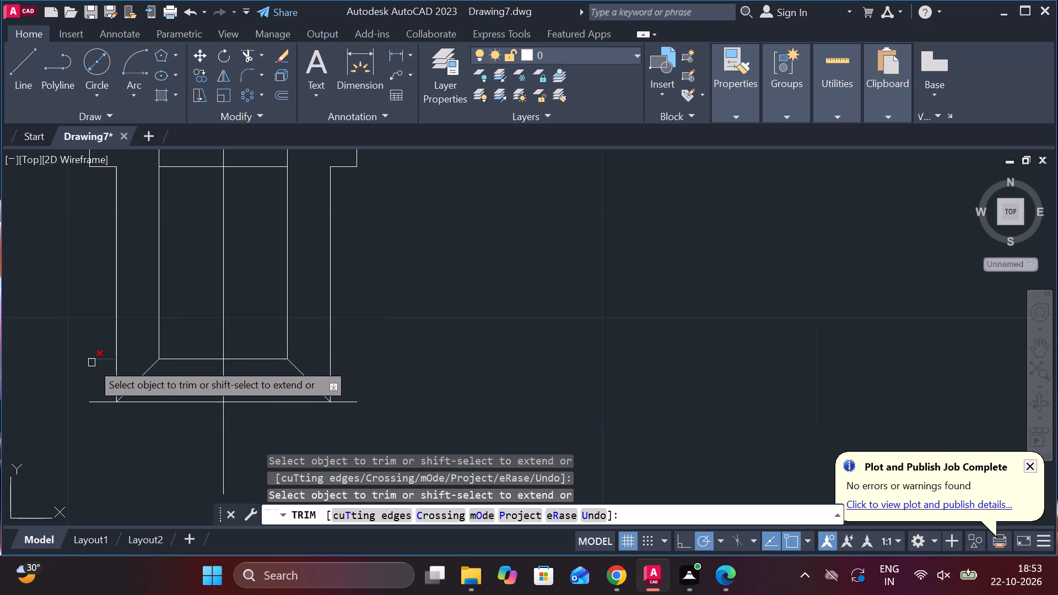
pyautogui.click(91, 363)
# Trim the head's lower horizontal edge between the two inner vertical lines, on both sides of the centre line.
pyautogui.scroll(-2, 361, 293)
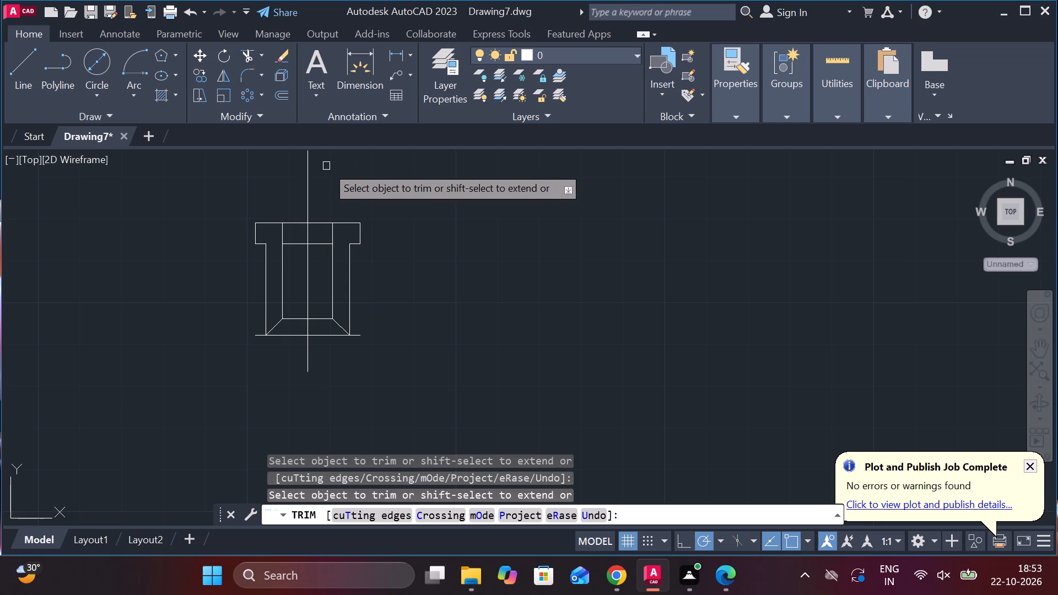
pyautogui.click(294, 242)
pyautogui.click(320, 246)
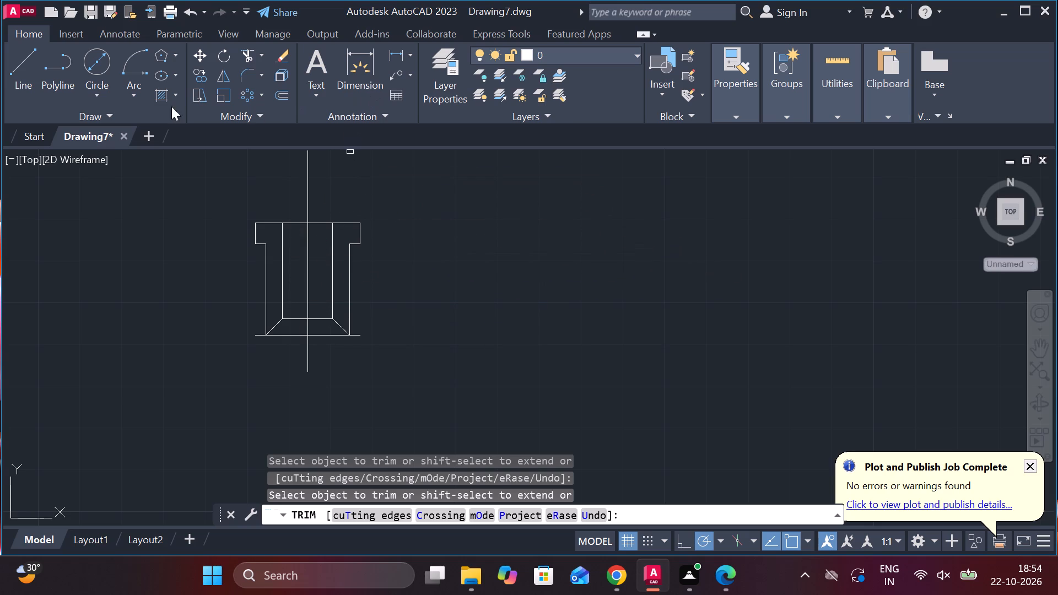
pyautogui.press('Escape')
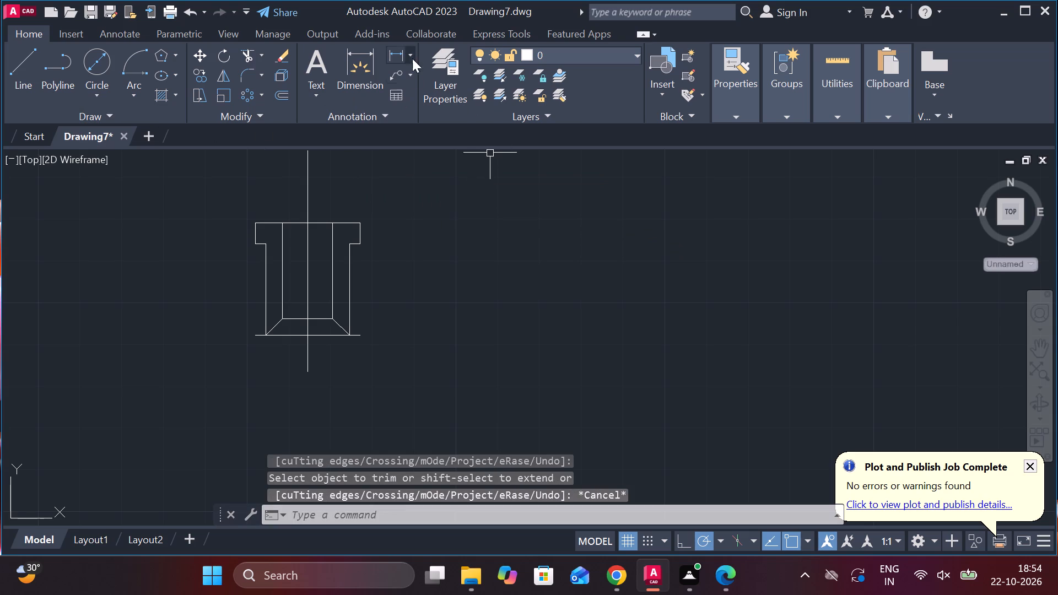
# Add a linear dimension for the head's overall width, placed above its top edge.
pyautogui.click(397, 53)
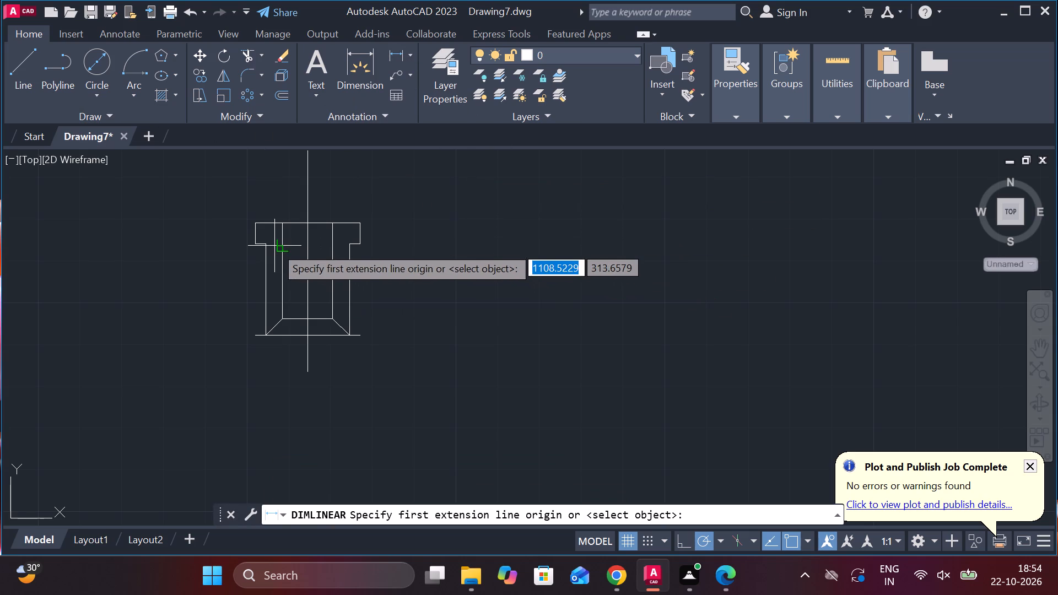
pyautogui.click(254, 225)
pyautogui.click(356, 225)
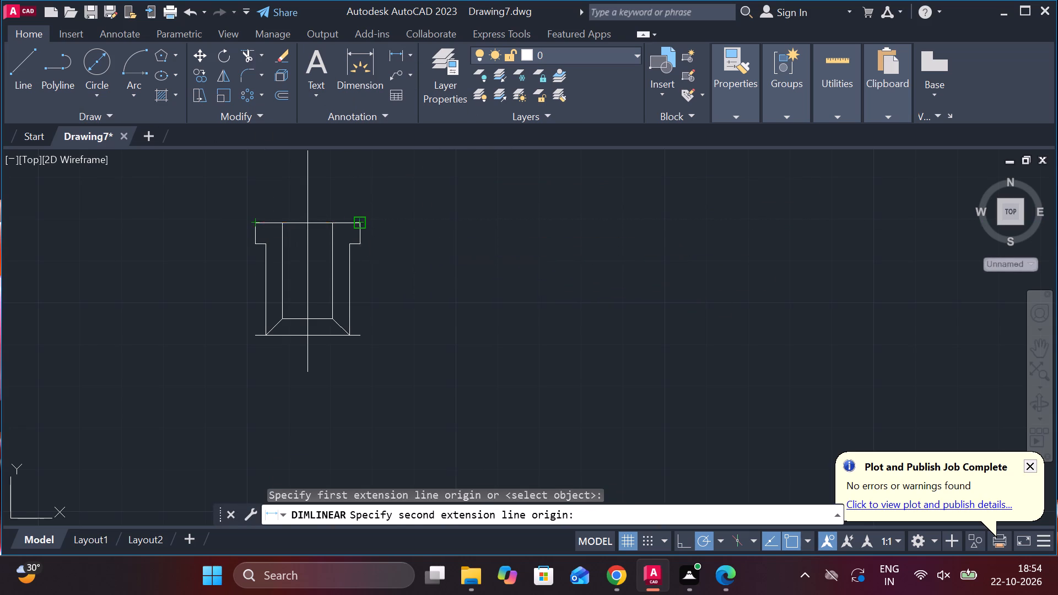
pyautogui.click(352, 194)
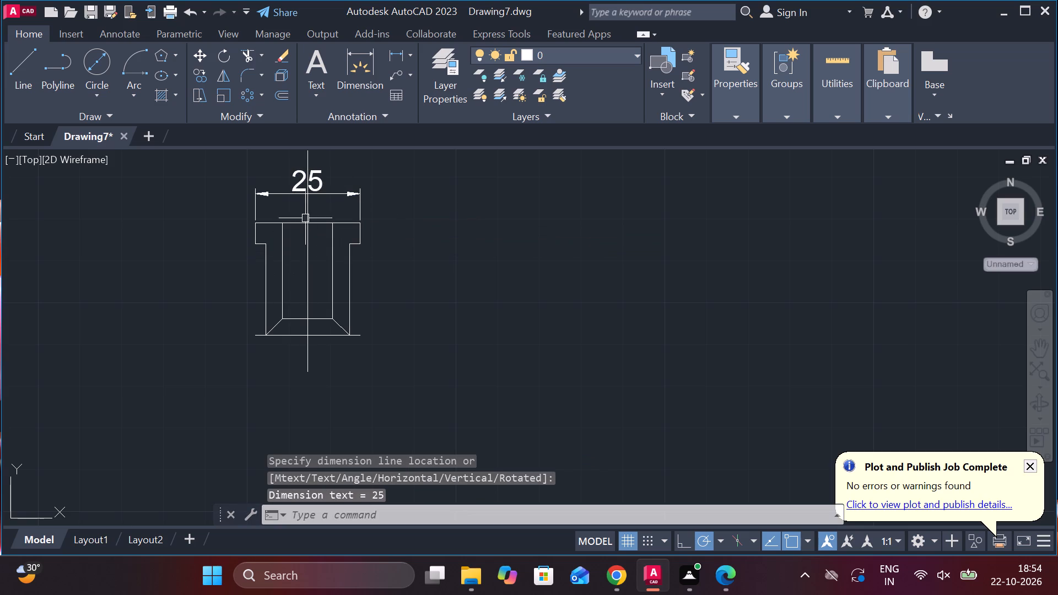
# Add a linear dimension between the two inner vertical lines at the head's top edge, placed just above it.
pyautogui.click(398, 60)
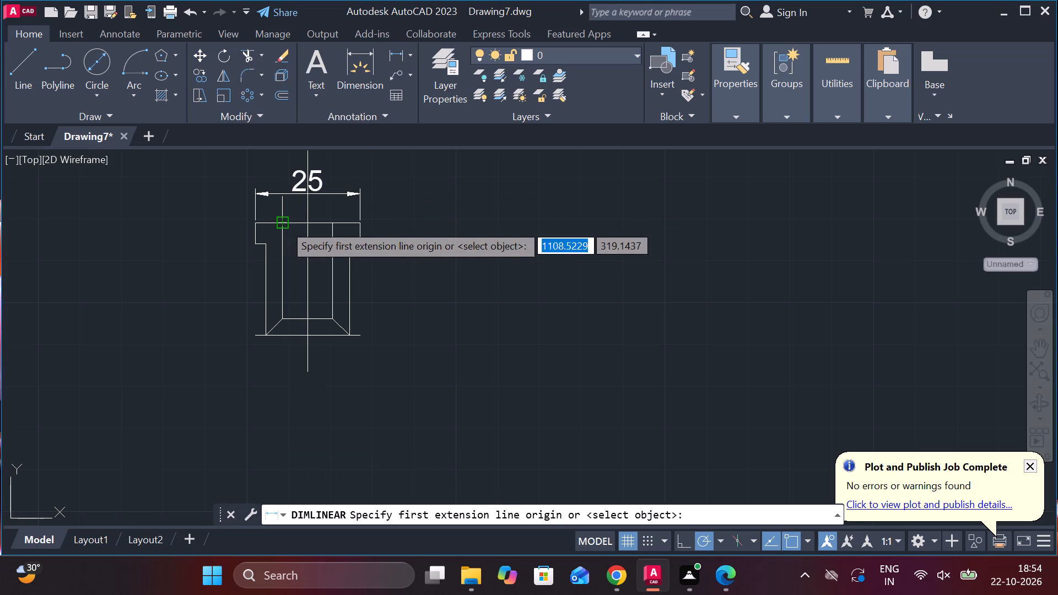
pyautogui.click(284, 224)
pyautogui.click(328, 219)
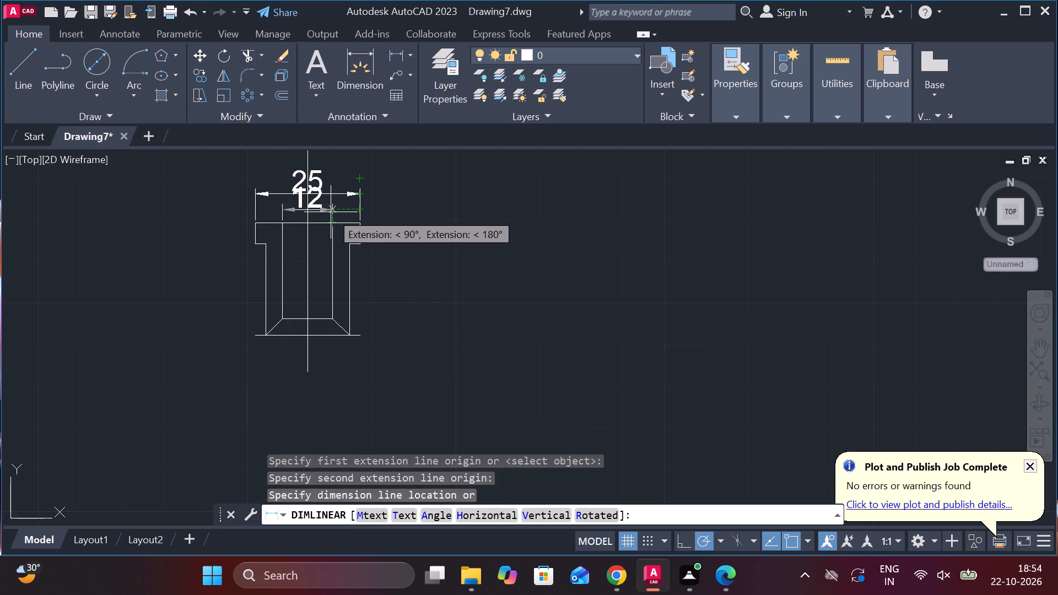
pyautogui.click(331, 212)
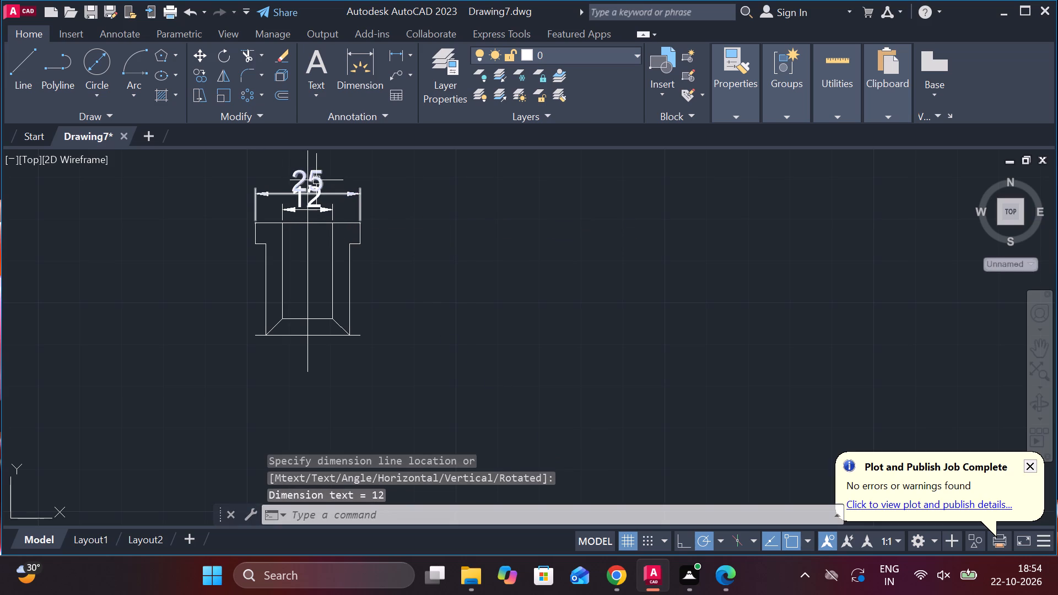
# Move the head's overall width dimension higher, clear of the inner width dimension.
pyautogui.click(316, 179)
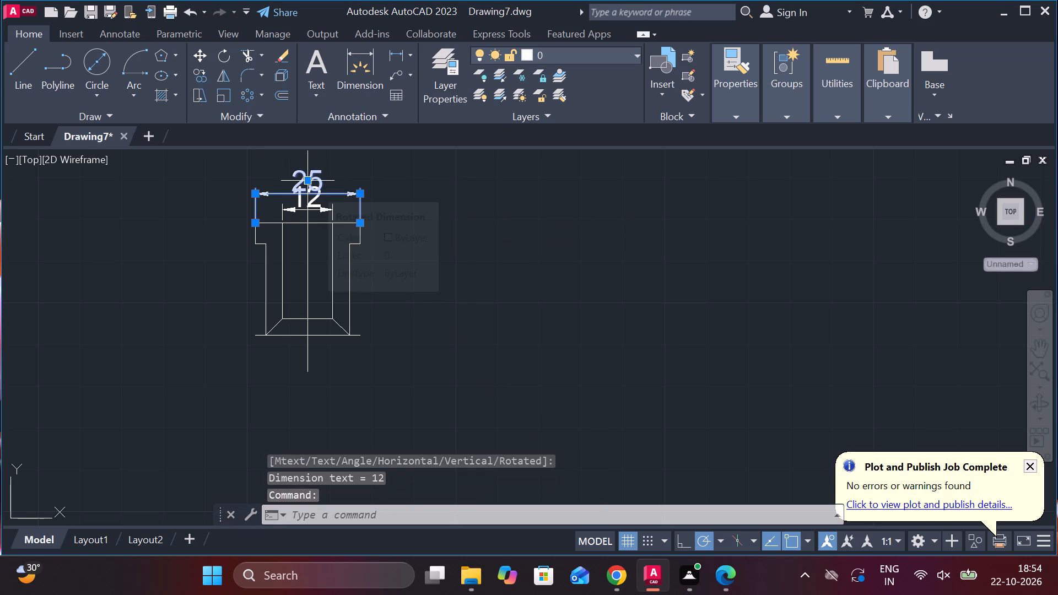
pyautogui.click(308, 181)
pyautogui.click(311, 167)
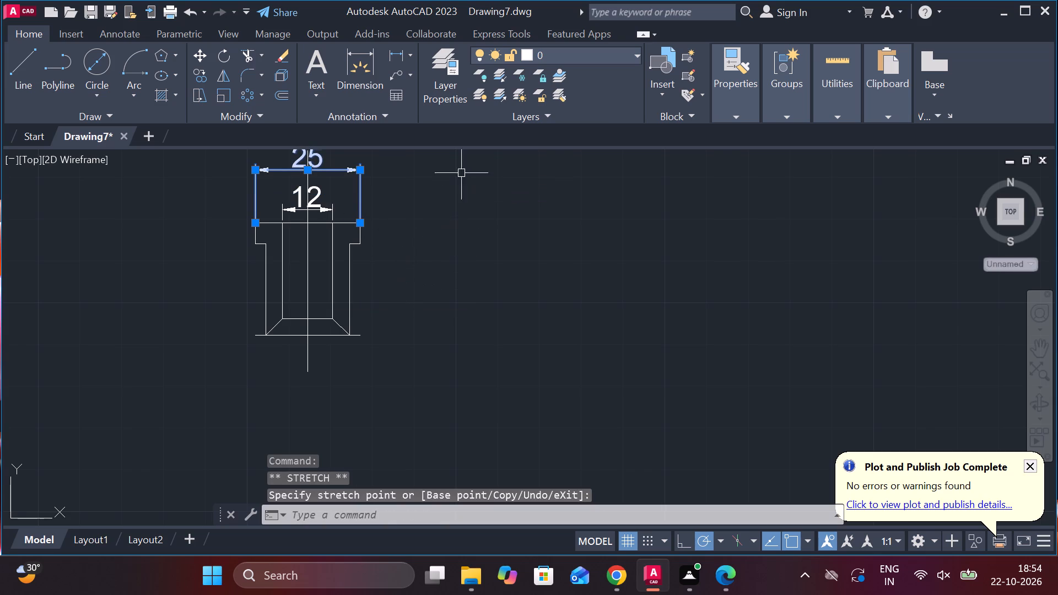
# Add a vertical linear dimension for the bevel's height, between the two horizontal lines at the part's lower end.
pyautogui.click(397, 52)
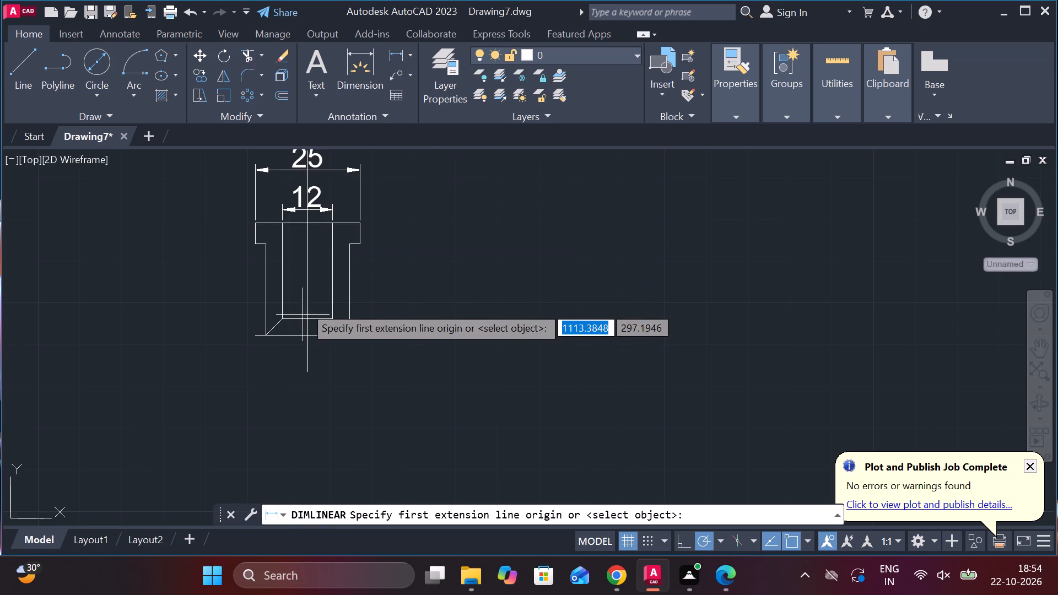
pyautogui.click(306, 317)
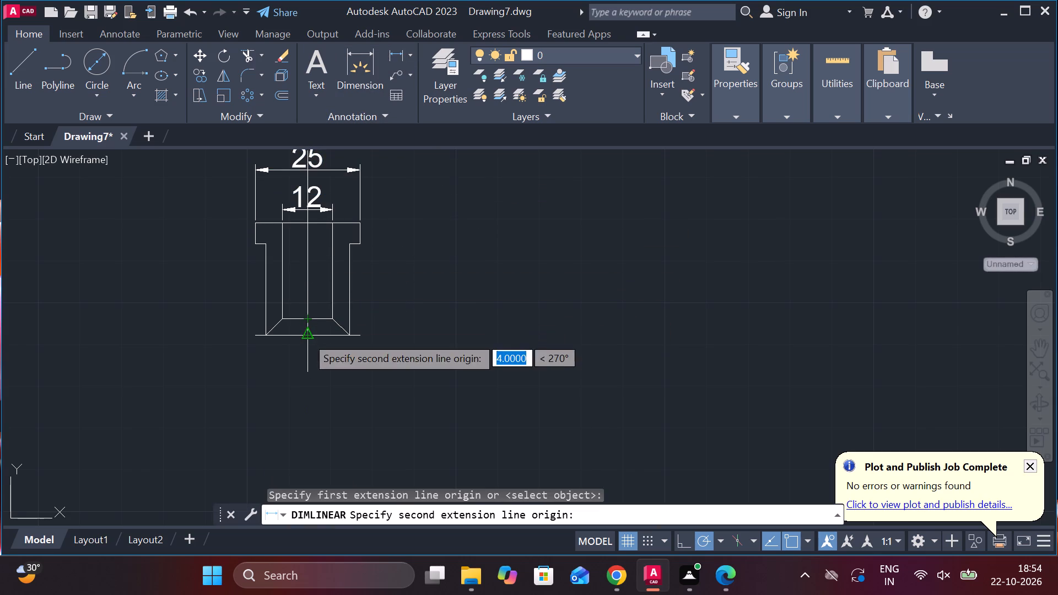
pyautogui.click(306, 336)
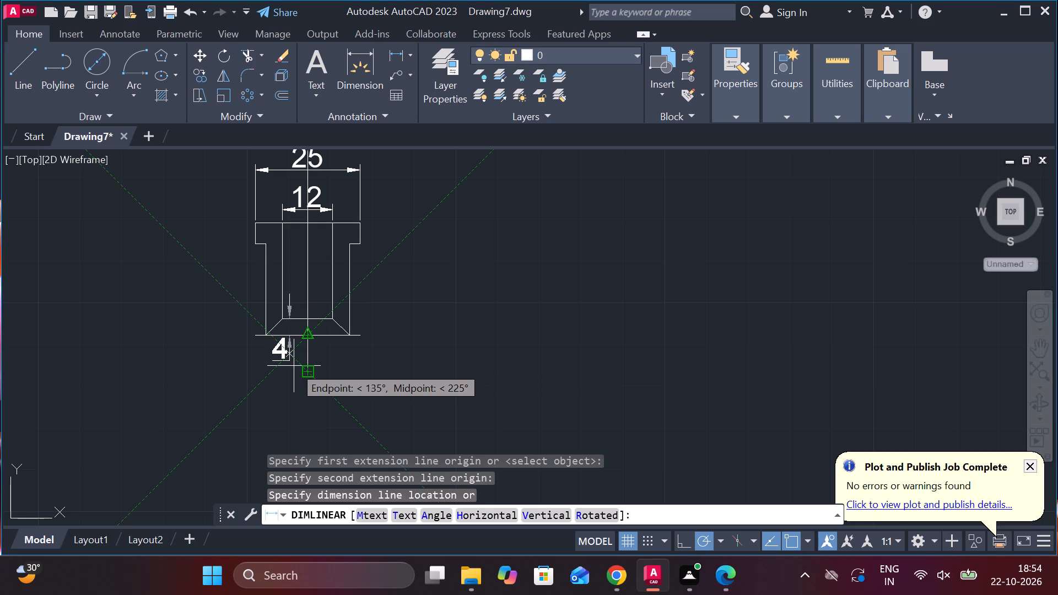
pyautogui.click(294, 366)
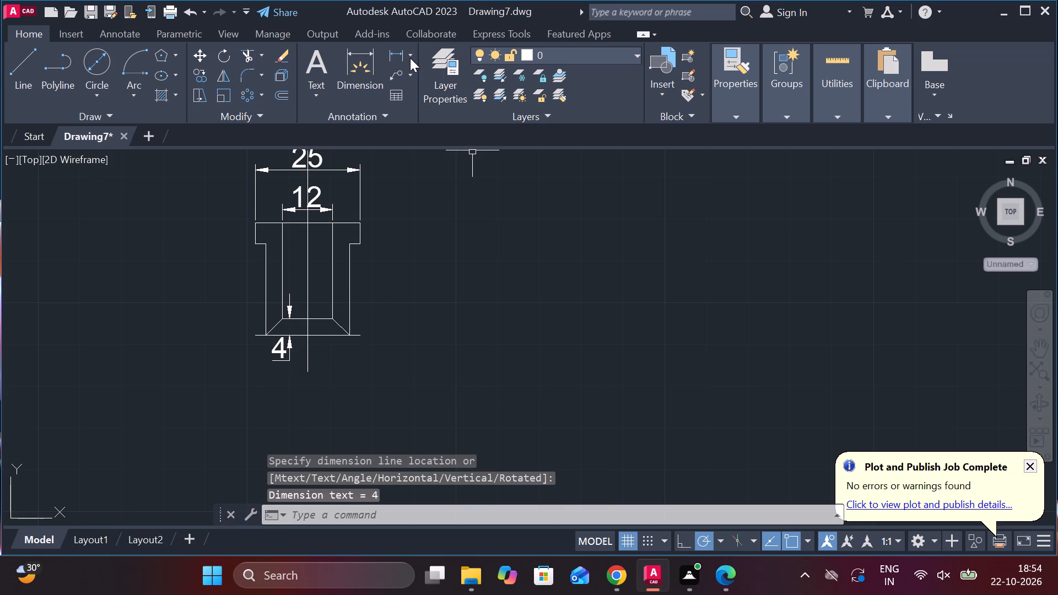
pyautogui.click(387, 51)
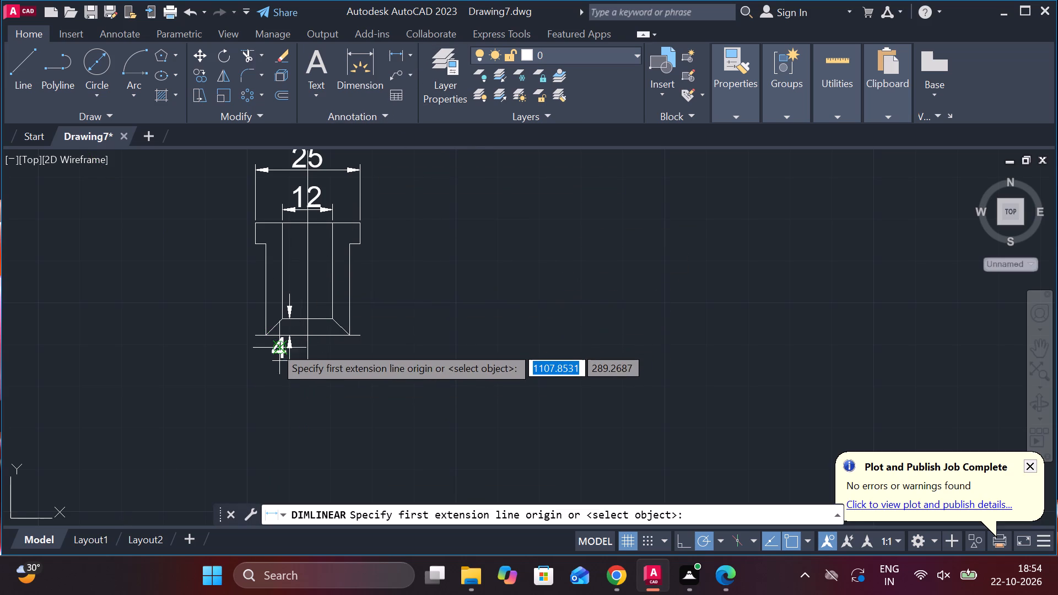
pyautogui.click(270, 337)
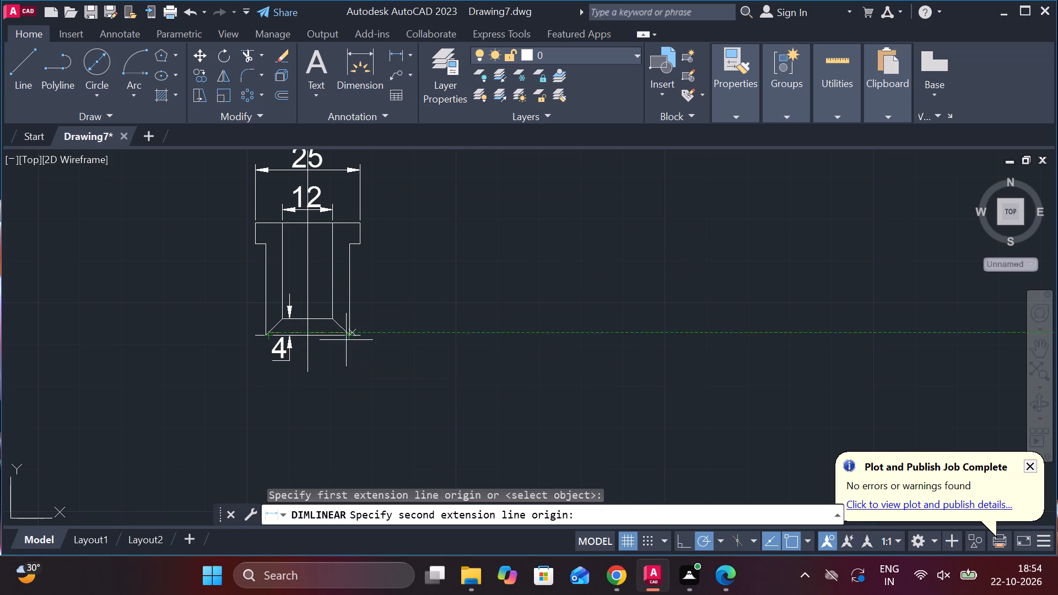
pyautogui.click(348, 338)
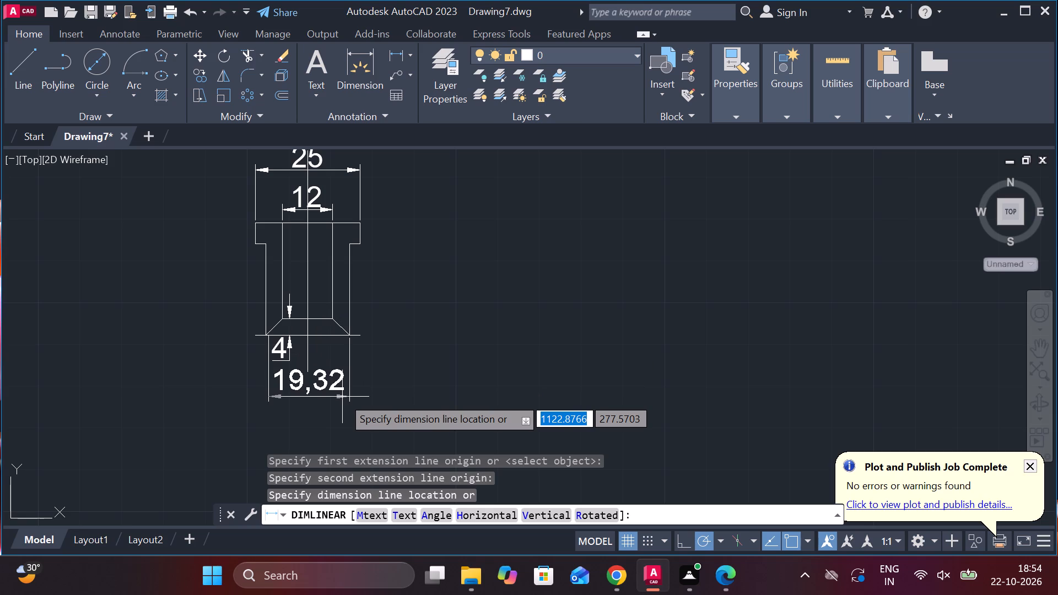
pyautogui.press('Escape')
# Add a linear dimension between the outer bottom corners of the bevelled end, placed below the part.
pyautogui.scroll(2, 351, 371)
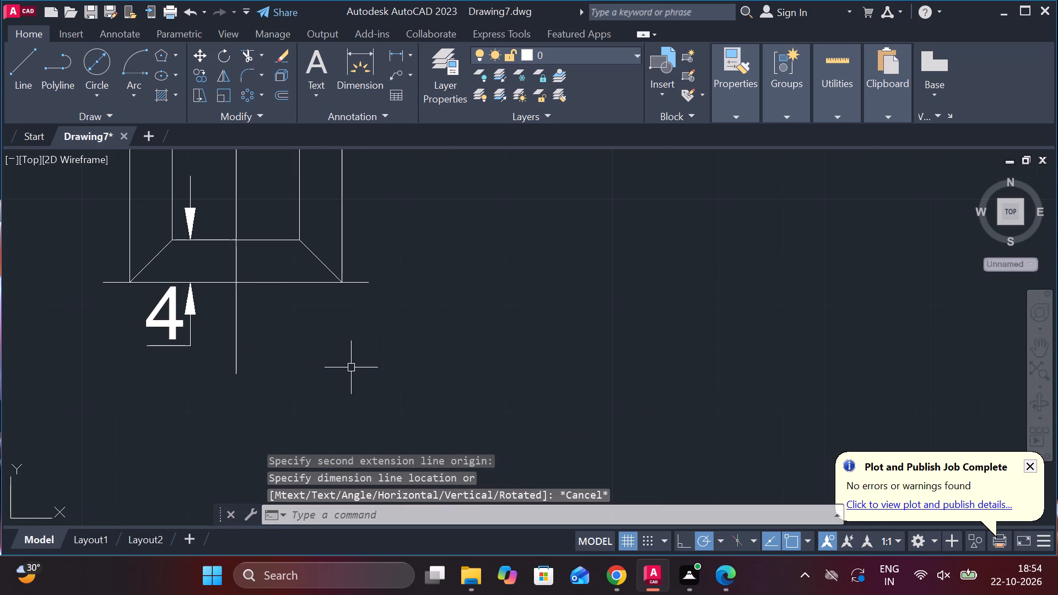
pyautogui.click(388, 56)
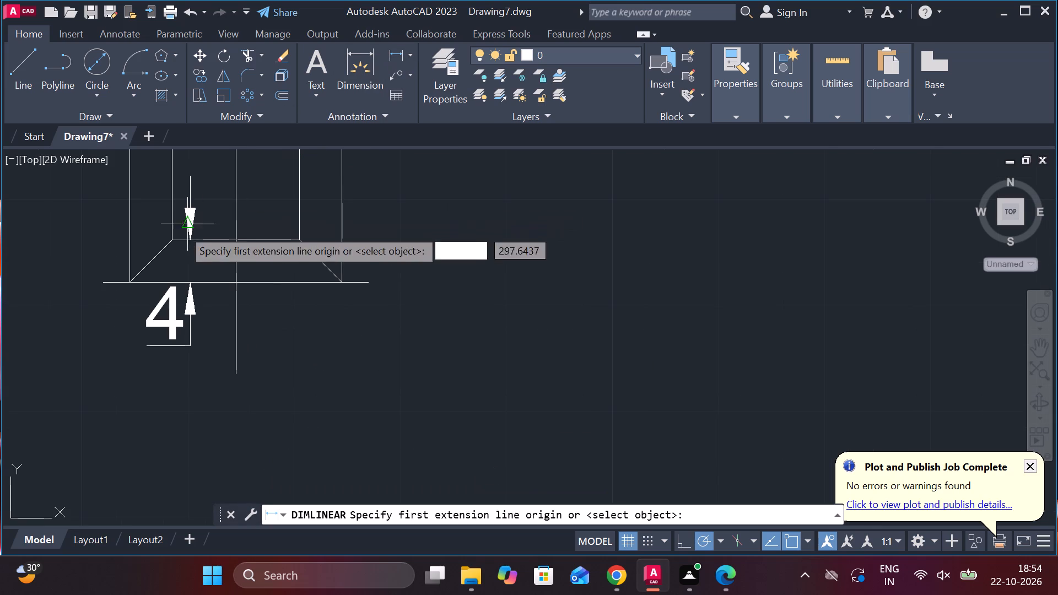
pyautogui.click(132, 279)
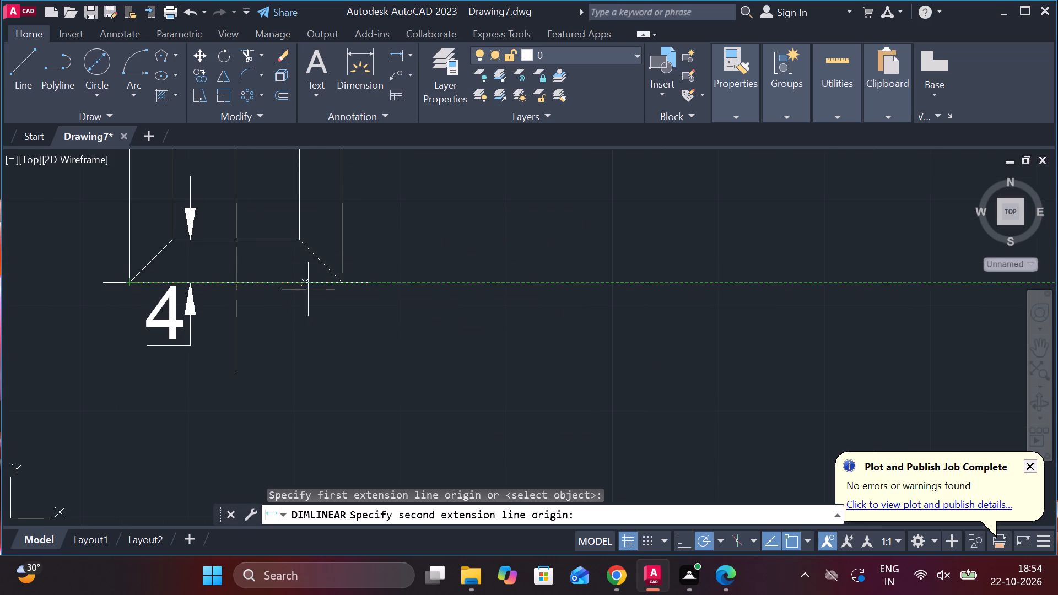
pyautogui.click(339, 284)
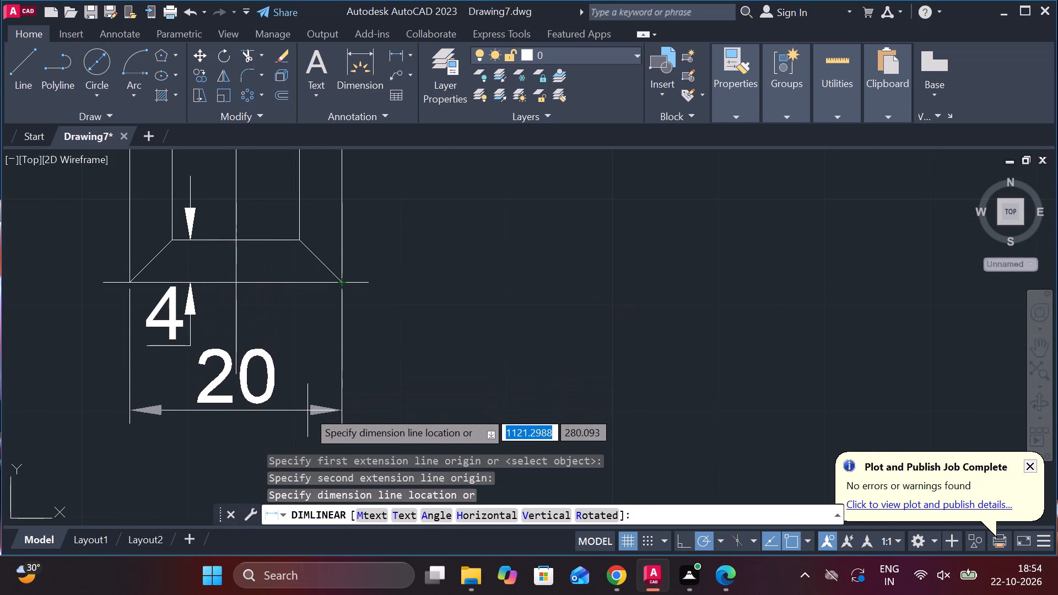
pyautogui.click(307, 410)
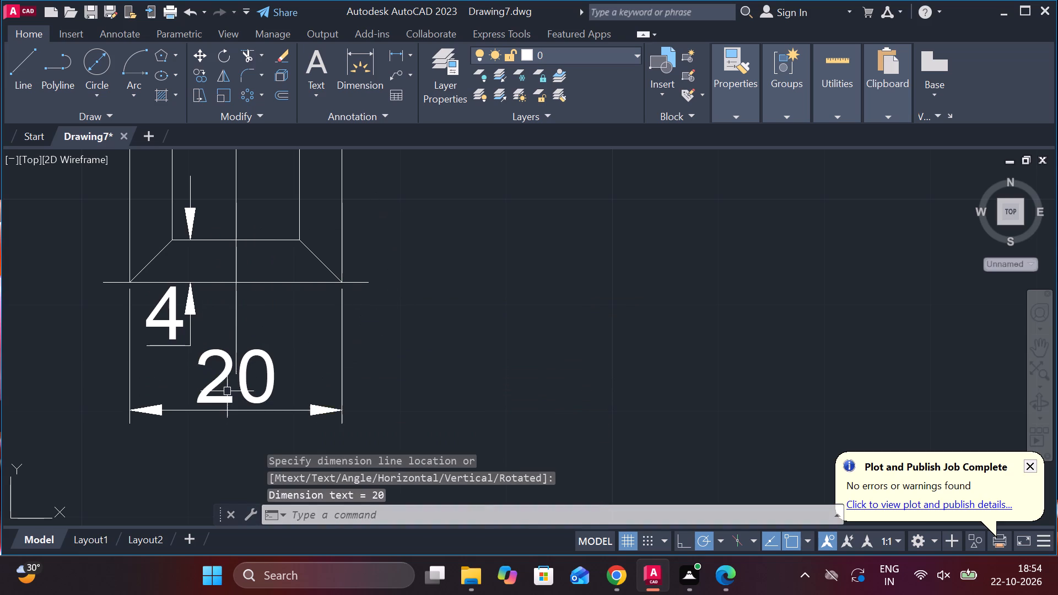
# Add a diameter symbol before the text of the outer width dimension below the part, making it Ø20.
pyautogui.doubleClick(227, 391)
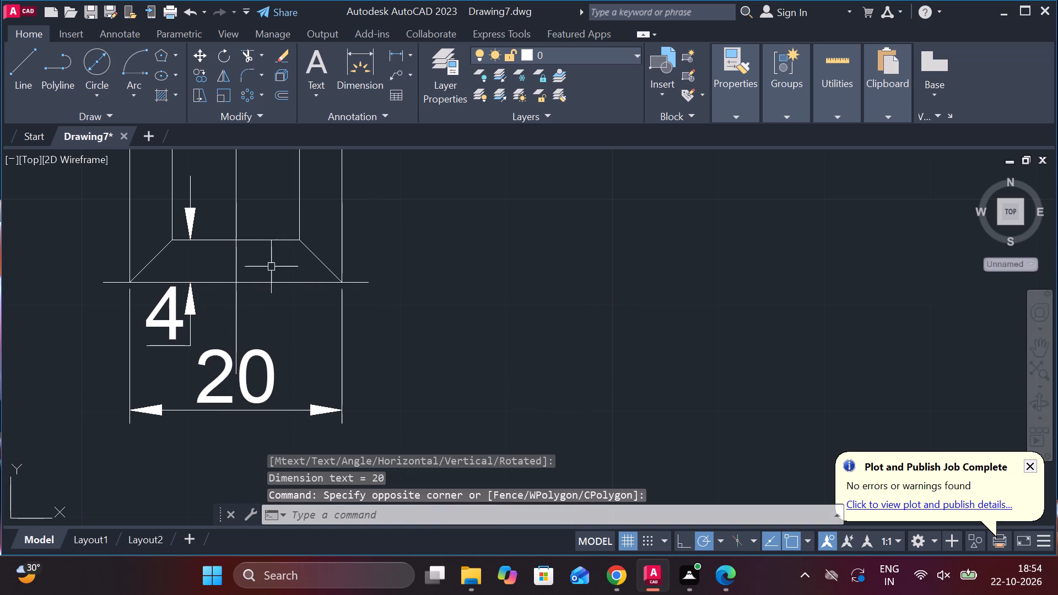
pyautogui.doubleClick(253, 401)
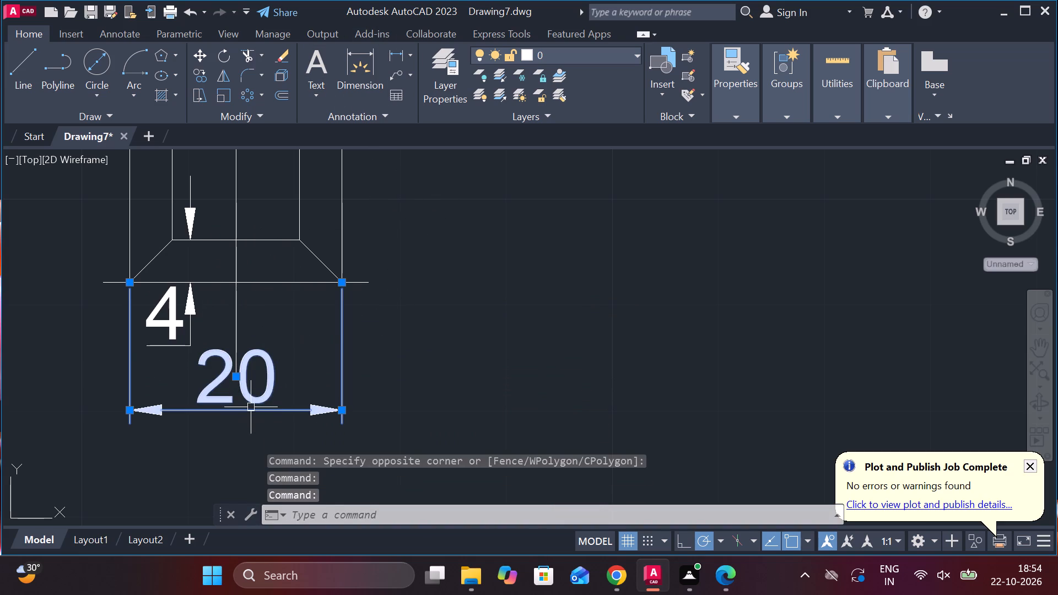
pyautogui.doubleClick(252, 364)
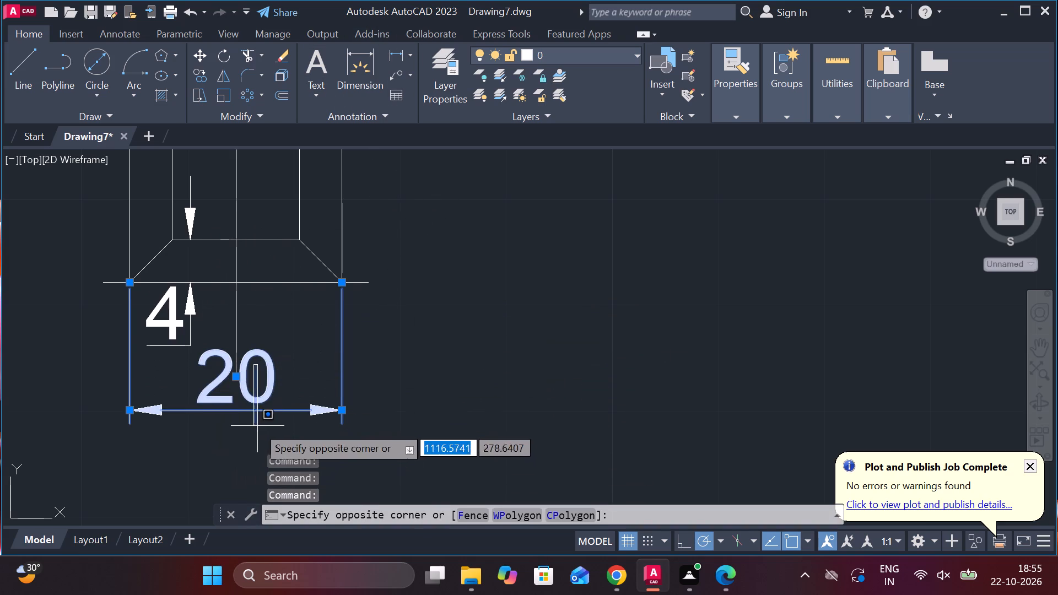
pyautogui.press('Escape')
pyautogui.doubleClick(263, 372)
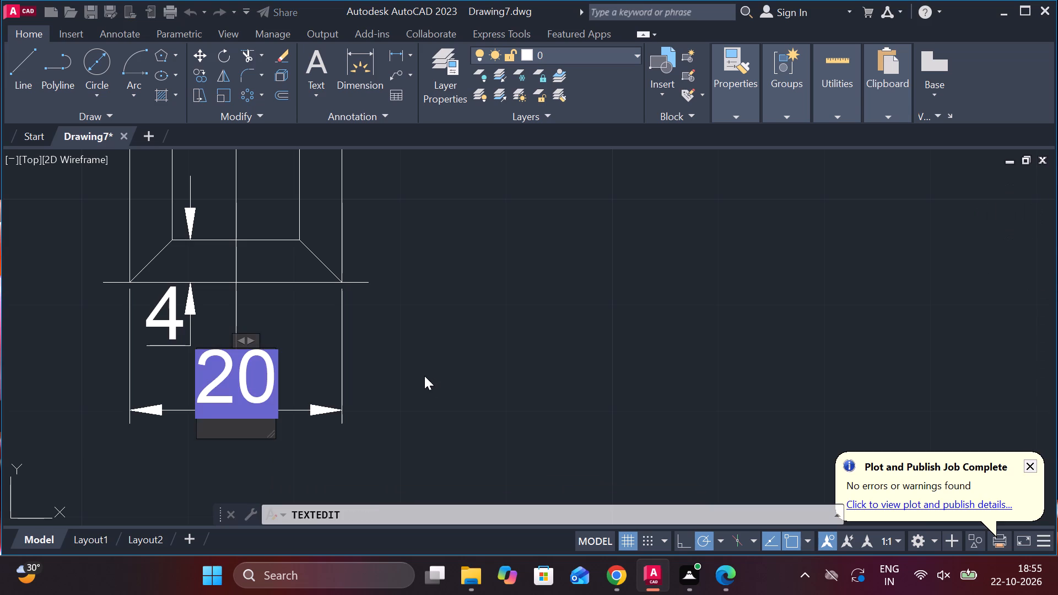
pyautogui.click(706, 89)
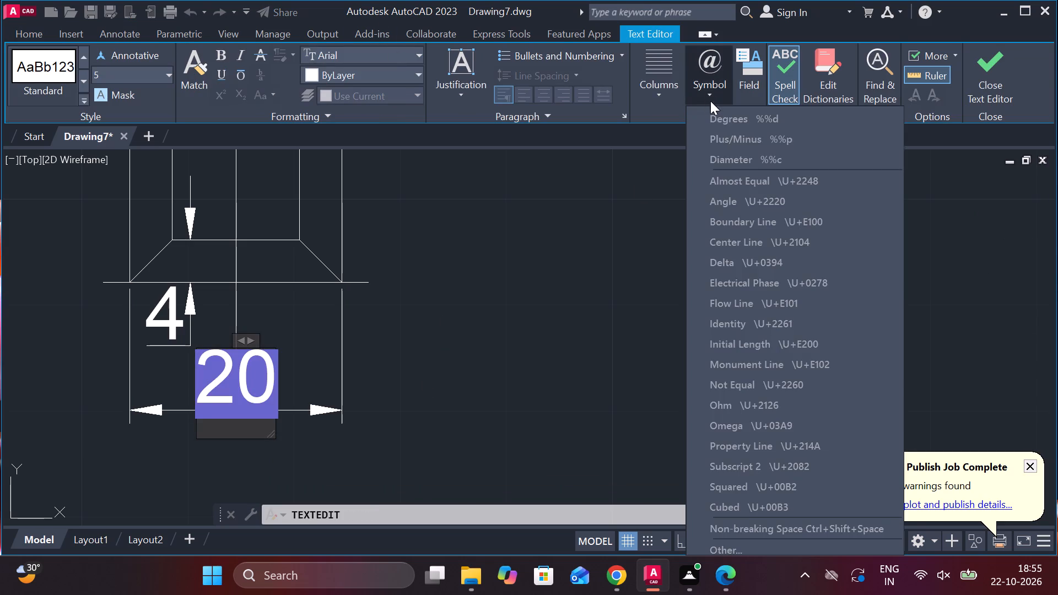
pyautogui.click(730, 160)
pyautogui.click(444, 410)
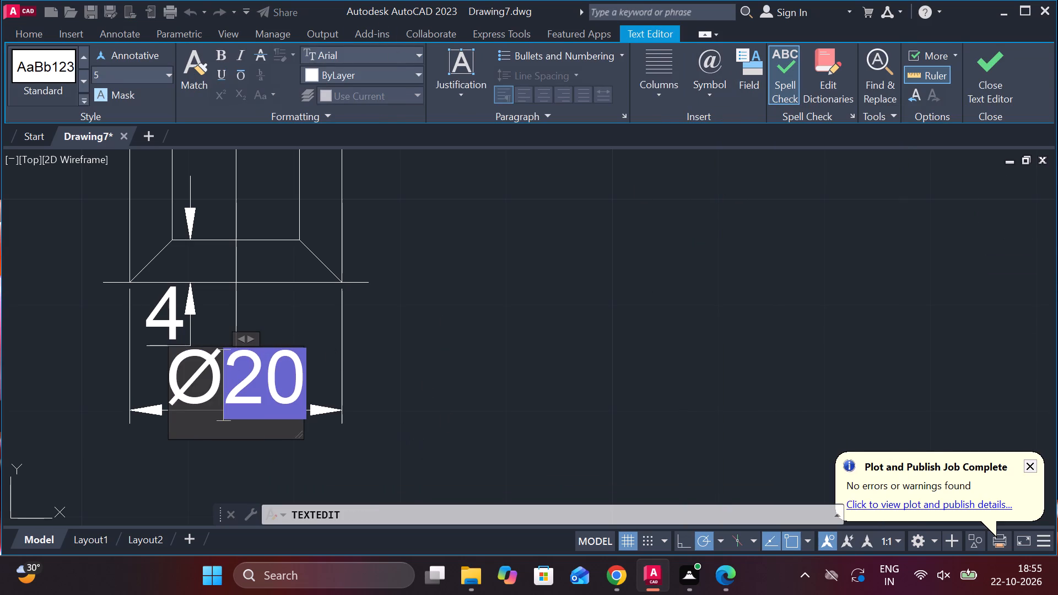
# Add a diameter symbol before the text of the inner width dimension above the head, making it Ø12.
pyautogui.scroll(-3, 296, 216)
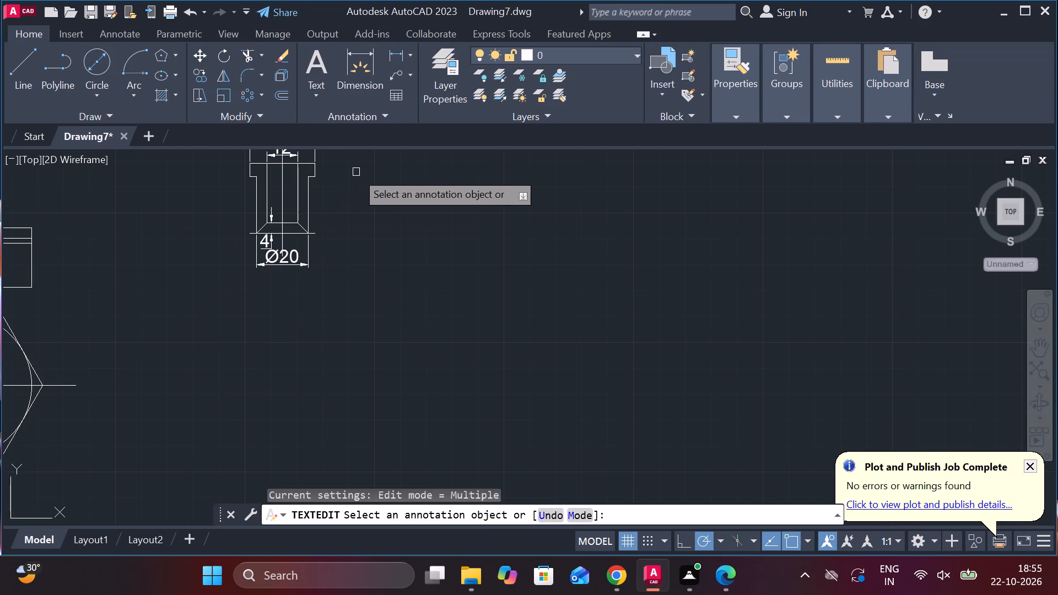
pyautogui.scroll(2, 356, 172)
pyautogui.scroll(-1, 262, 204)
pyautogui.scroll(2, 125, 187)
pyautogui.scroll(-3, 152, 196)
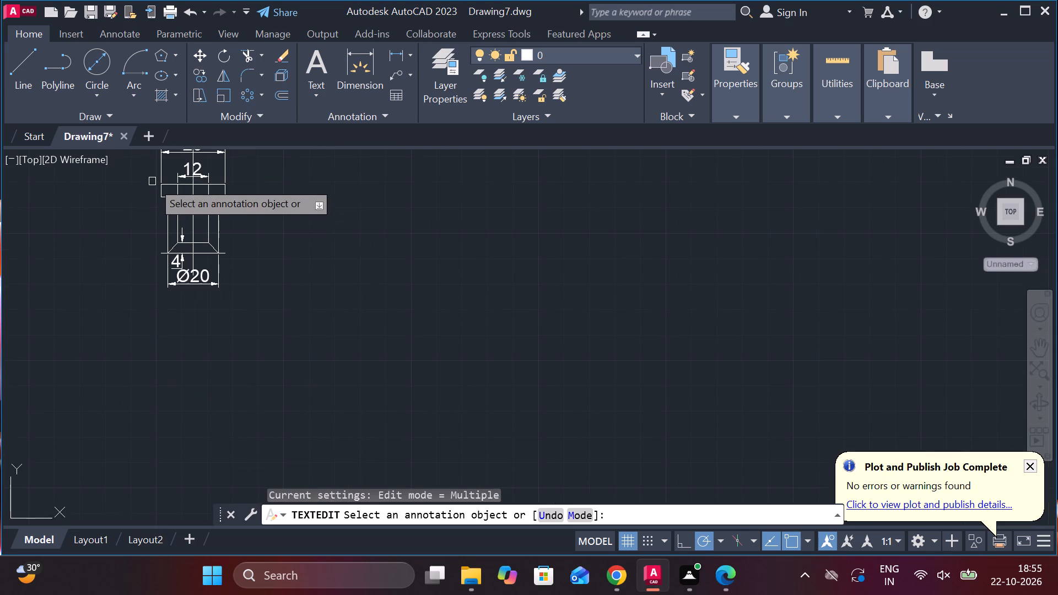
pyautogui.scroll(3, 153, 155)
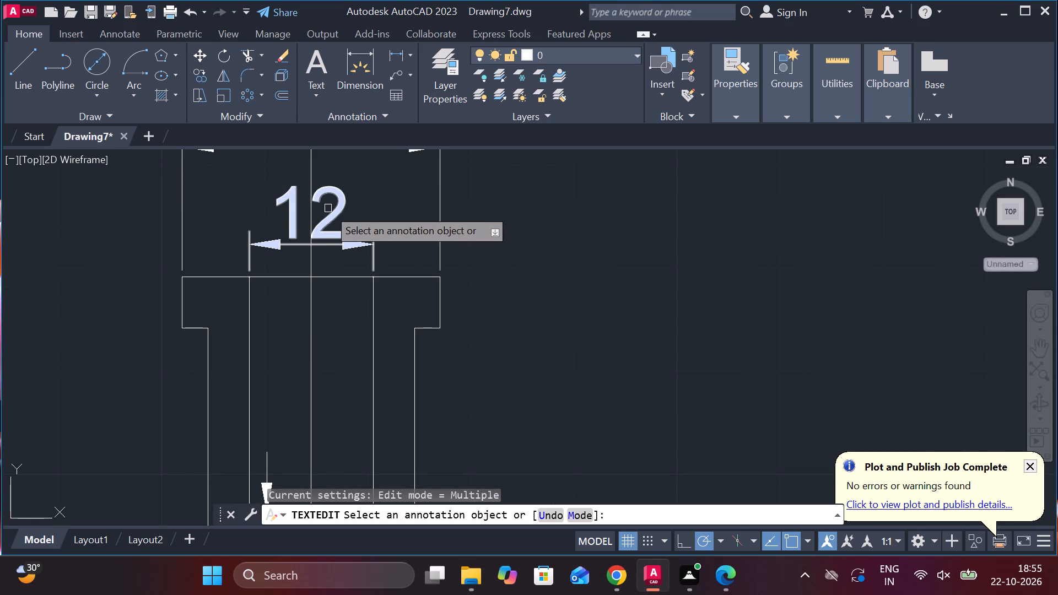
pyautogui.doubleClick(328, 208)
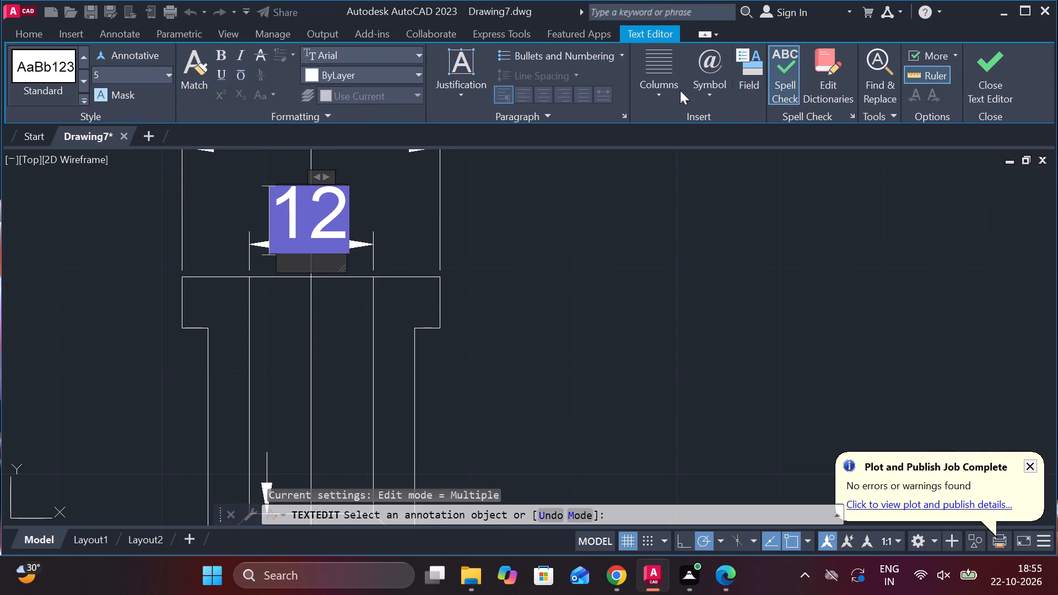
pyautogui.click(721, 91)
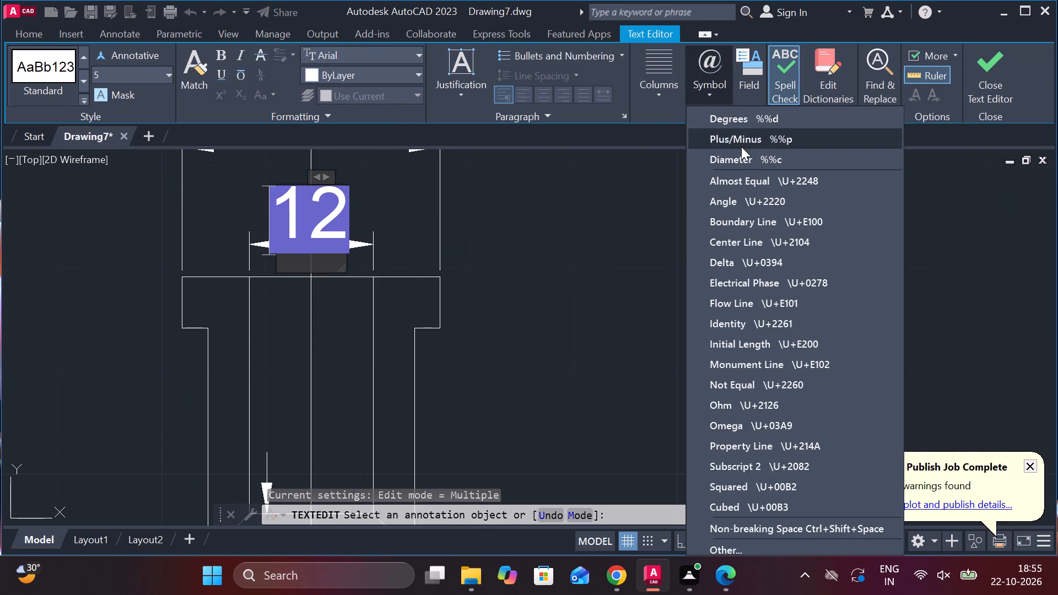
pyautogui.click(741, 154)
# Add a diameter symbol before the text of the head's overall width dimension, making it Ø25, and finish text editing.
pyautogui.scroll(-2, 379, 222)
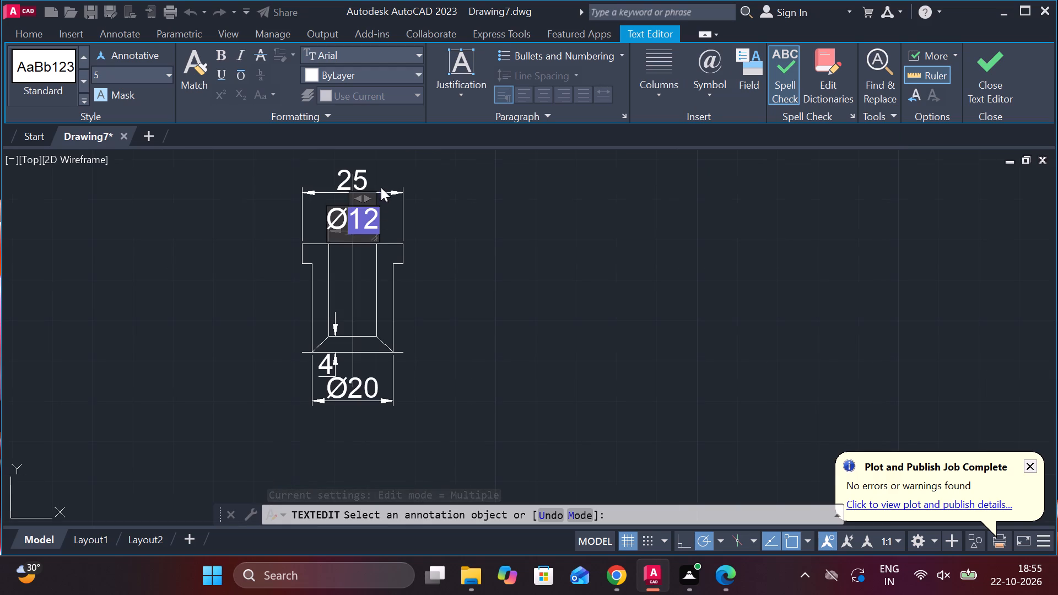
pyautogui.doubleClick(354, 180)
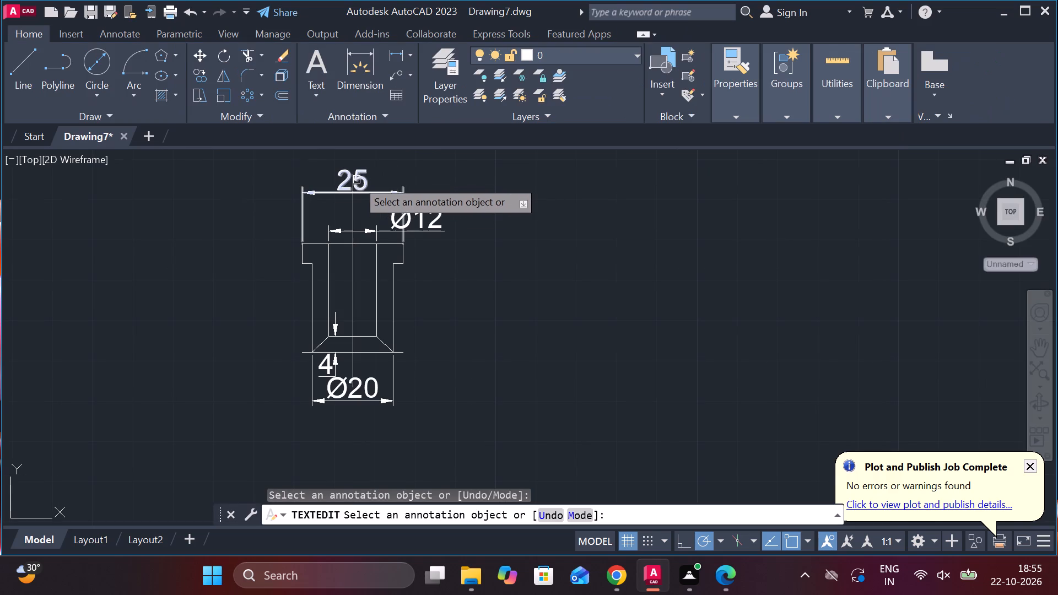
pyautogui.tripleClick(358, 177)
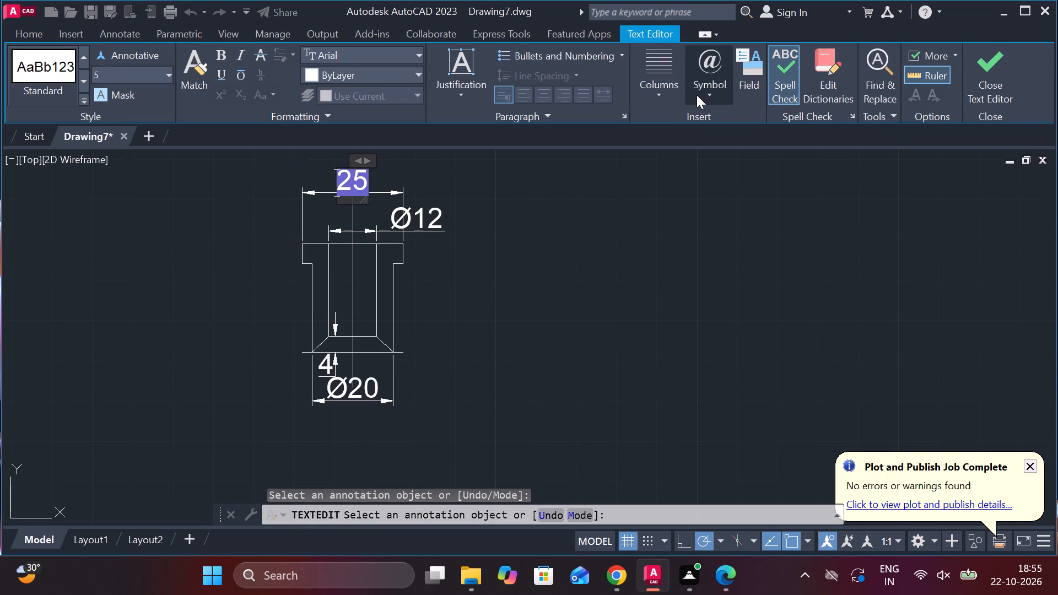
pyautogui.click(710, 94)
pyautogui.click(716, 158)
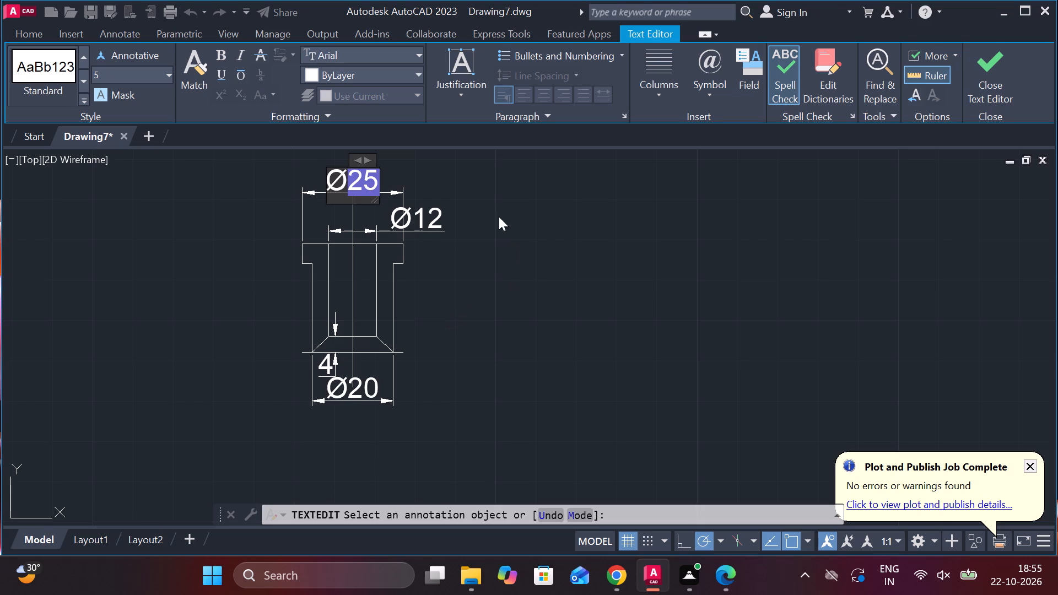
pyautogui.click(1013, 78)
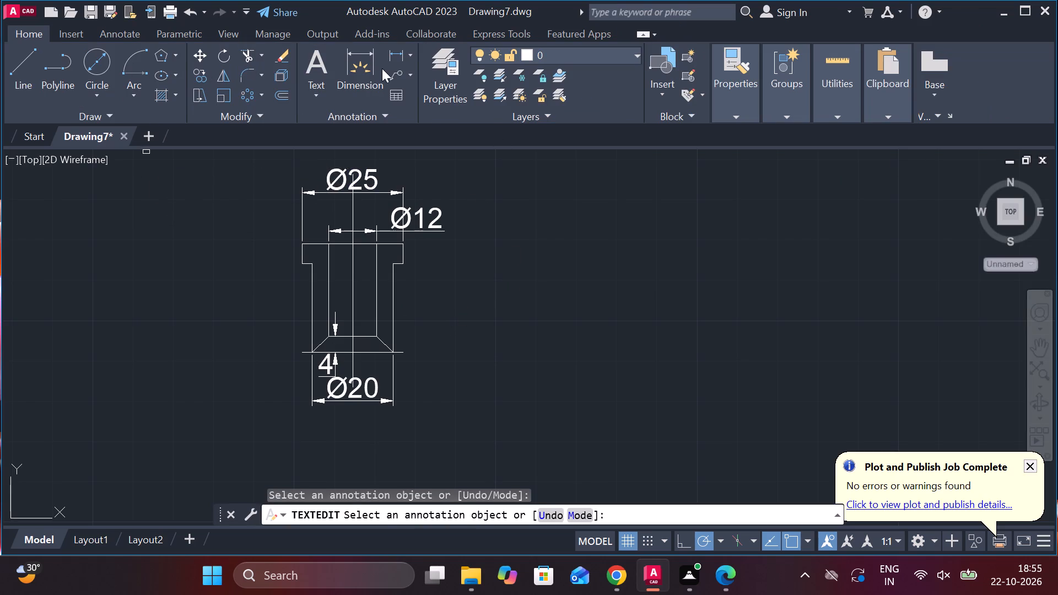
# Add a vertical linear dimension for the head's thickness, placed beside the head's right edge.
pyautogui.click(389, 60)
pyautogui.click(400, 244)
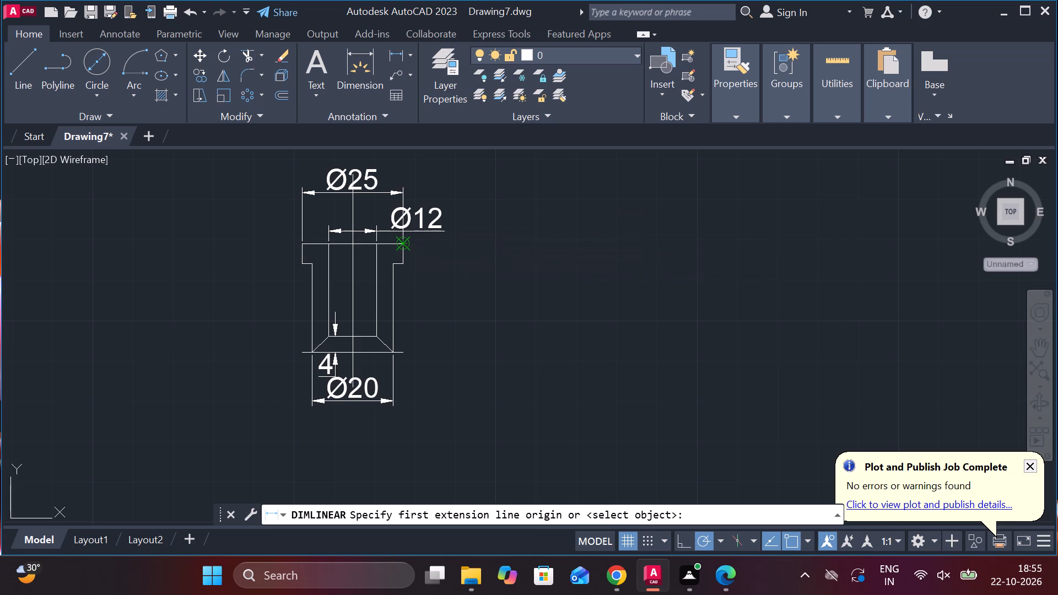
pyautogui.click(407, 265)
pyautogui.click(437, 262)
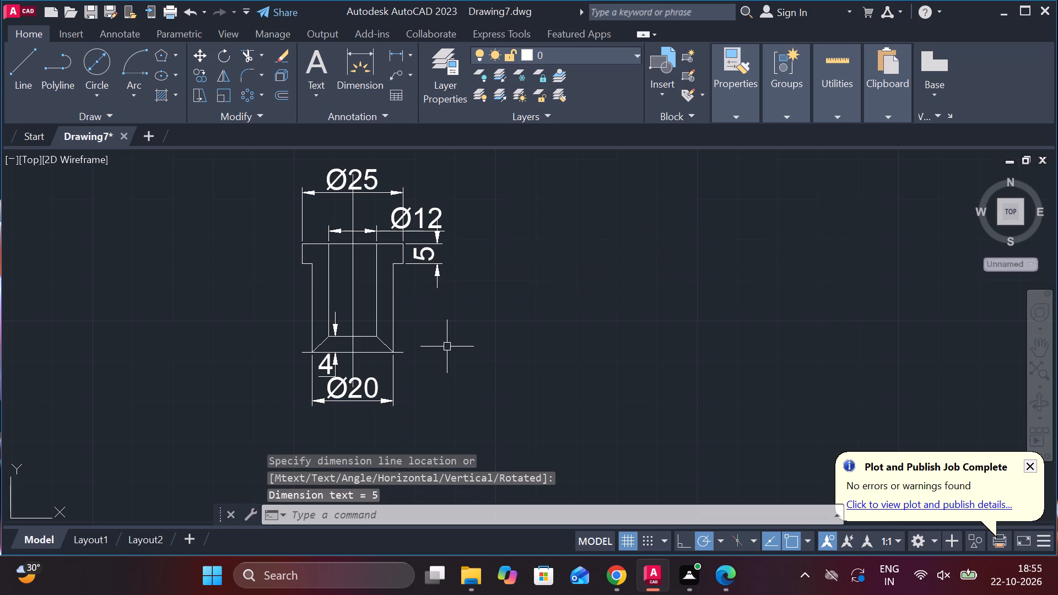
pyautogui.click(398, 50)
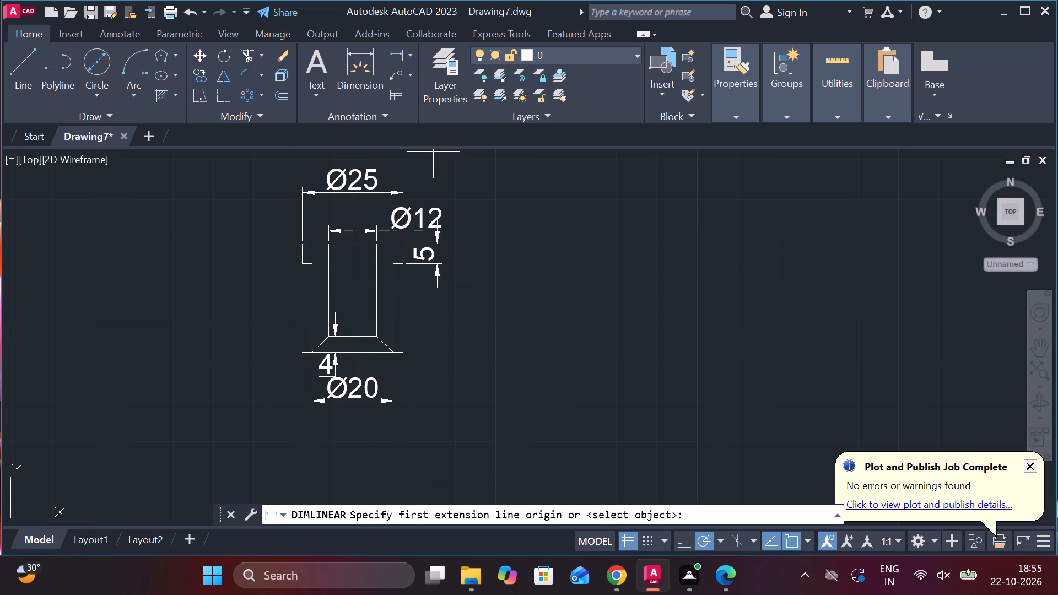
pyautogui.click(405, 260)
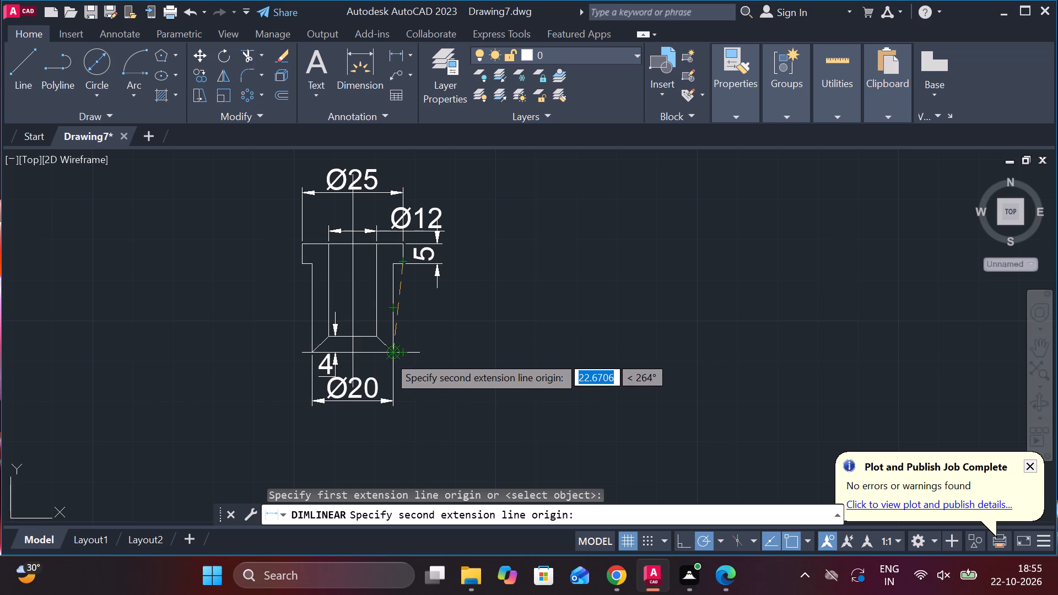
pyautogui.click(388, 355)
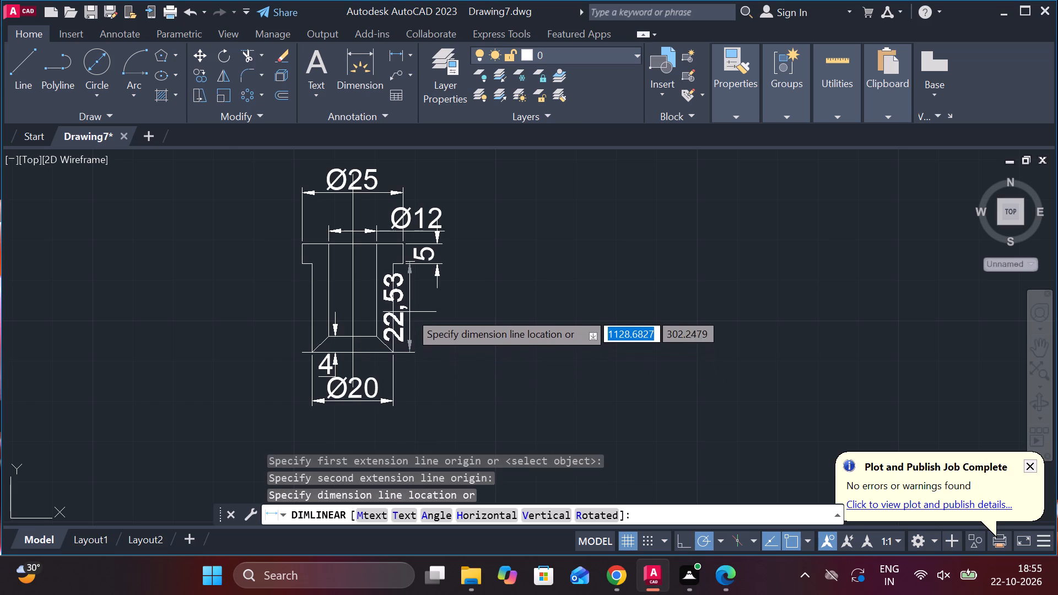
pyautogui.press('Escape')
# Trim both ends of the part's bottom line that overhang the outer corners of the bevelled end.
pyautogui.scroll(2, 413, 345)
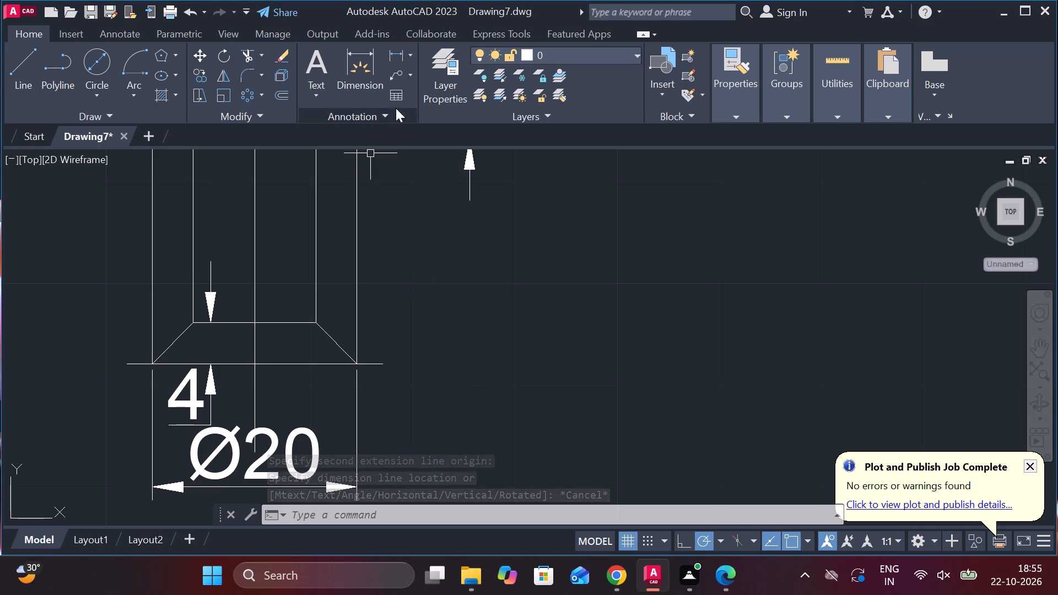
pyautogui.moveTo(249, 49); pyautogui.dragTo(250, 62)
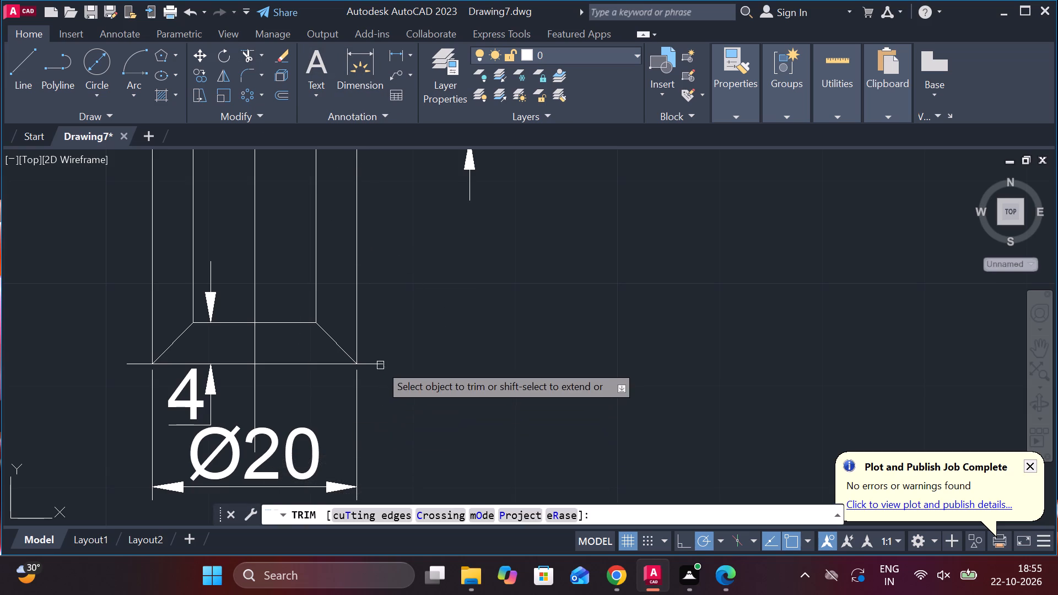
pyautogui.click(379, 363)
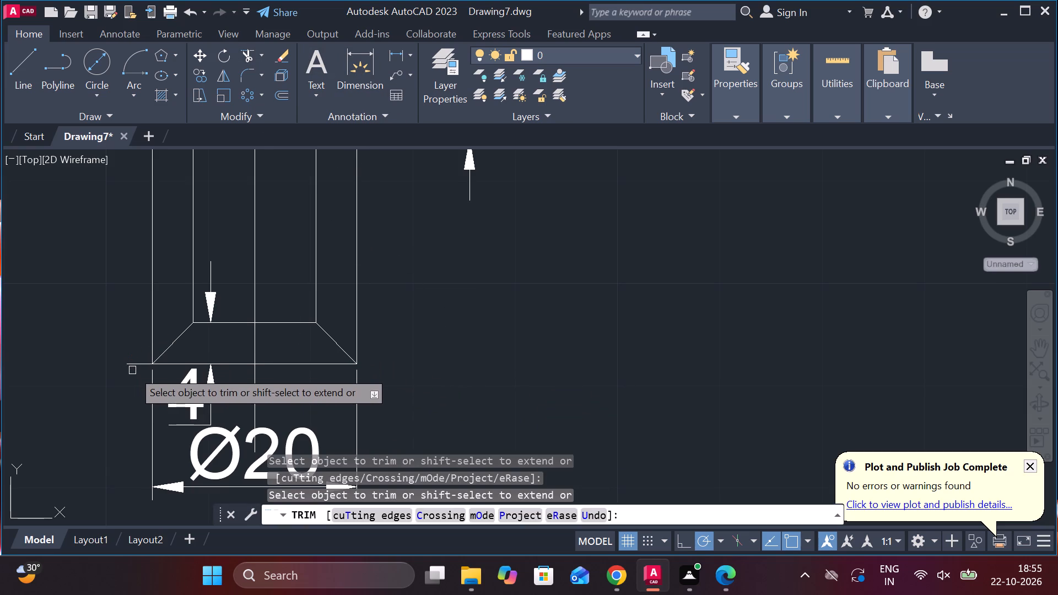
pyautogui.click(132, 363)
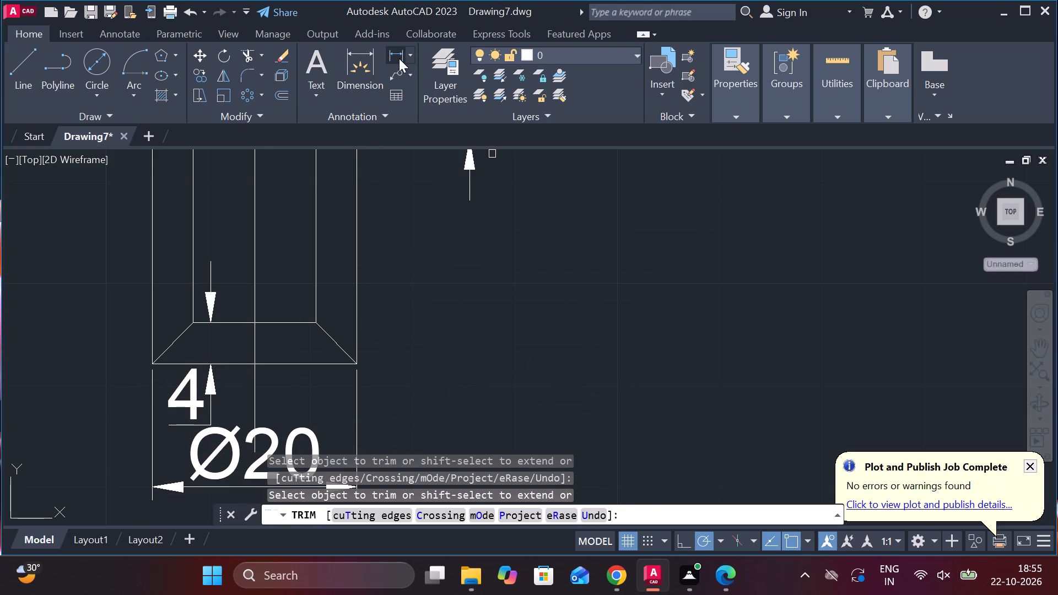
# Add a vertical linear dimension from the underside of the head to the bottom right corner of the bevelled end, right of the part.
pyautogui.click(397, 56)
pyautogui.scroll(-2, 354, 235)
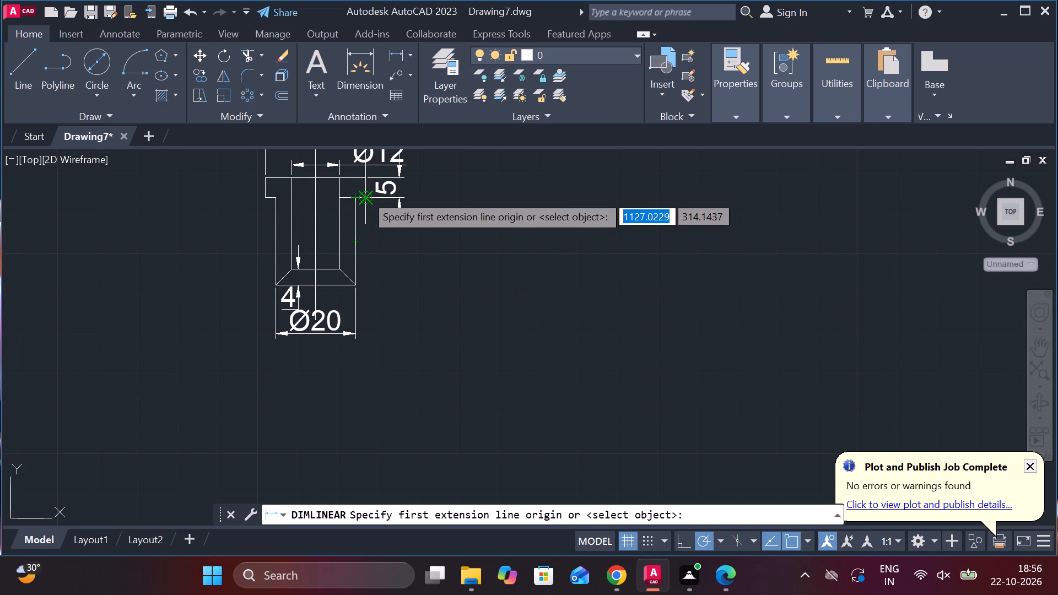
pyautogui.scroll(4, 365, 194)
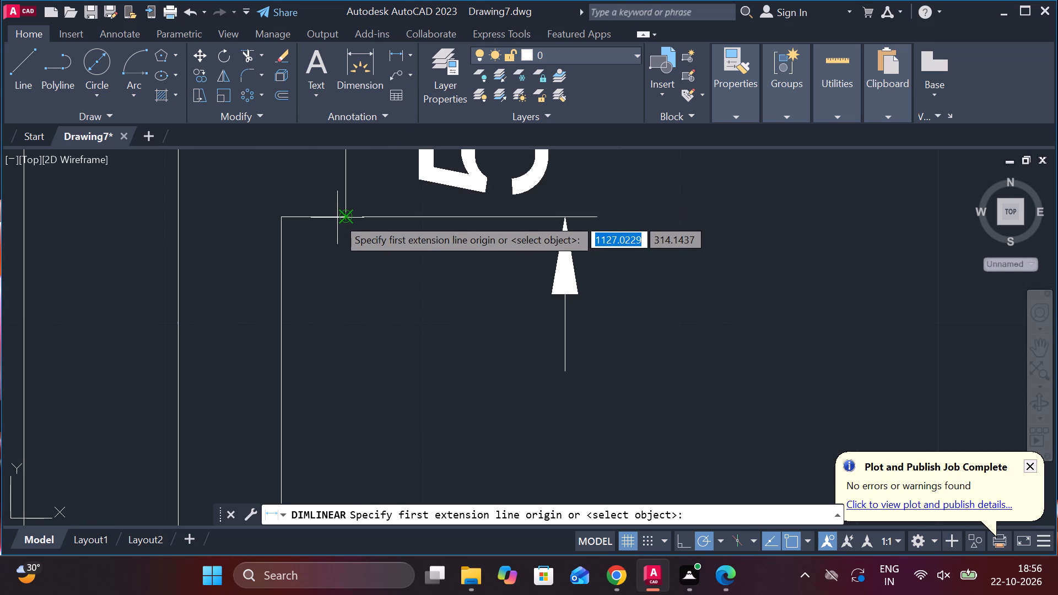
pyautogui.click(346, 217)
pyautogui.scroll(-3, 353, 337)
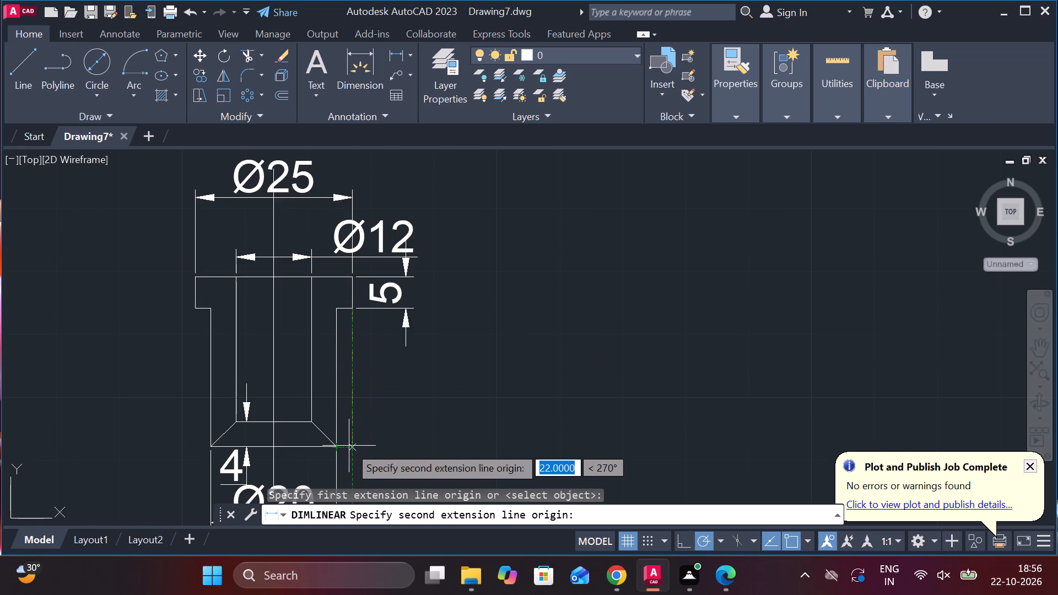
pyautogui.scroll(2, 339, 450)
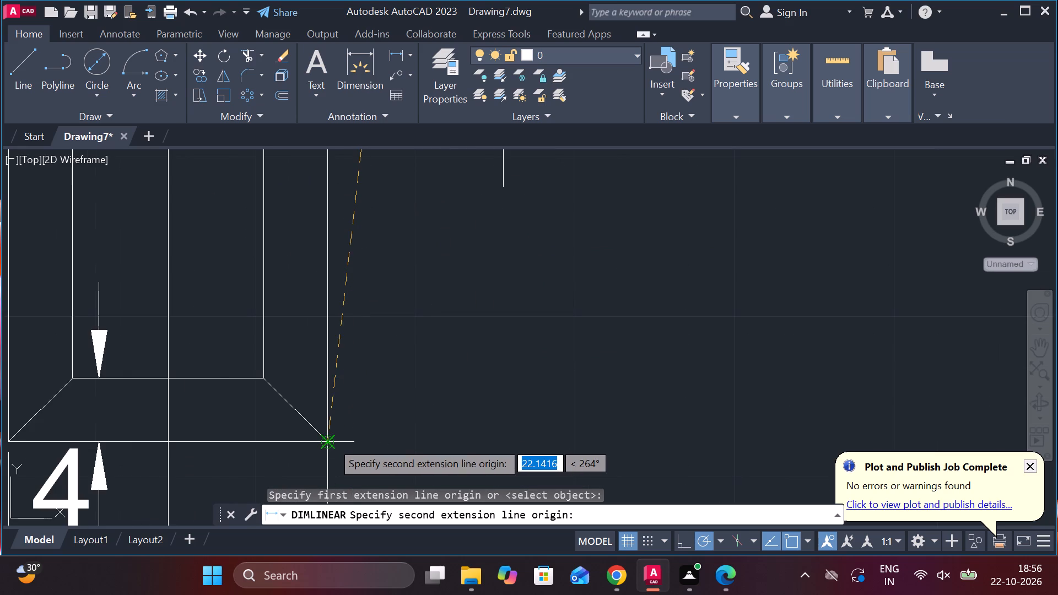
pyautogui.click(331, 441)
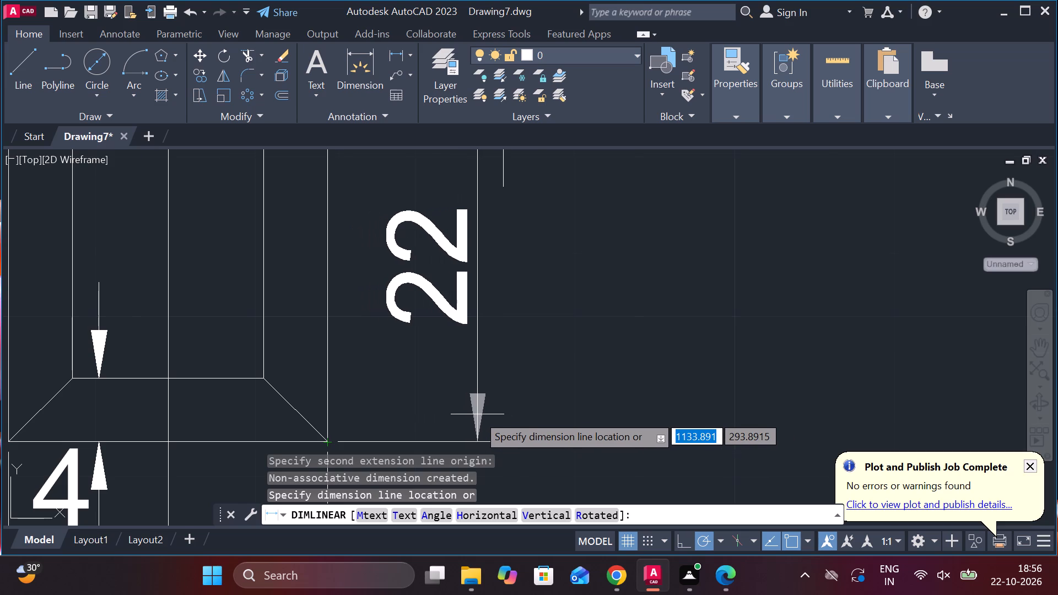
pyautogui.scroll(-2, 477, 414)
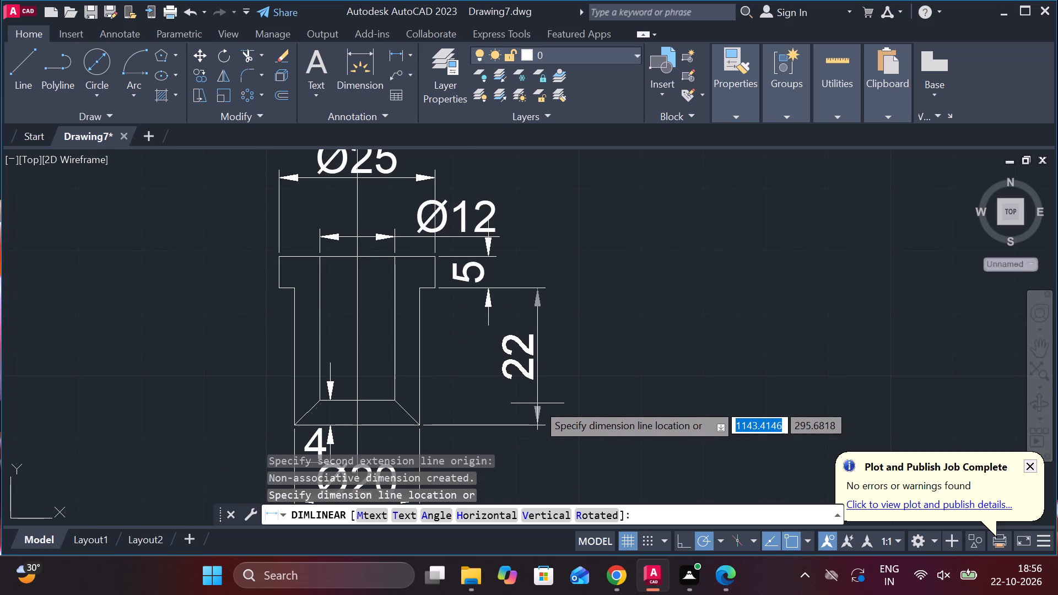
pyautogui.click(473, 413)
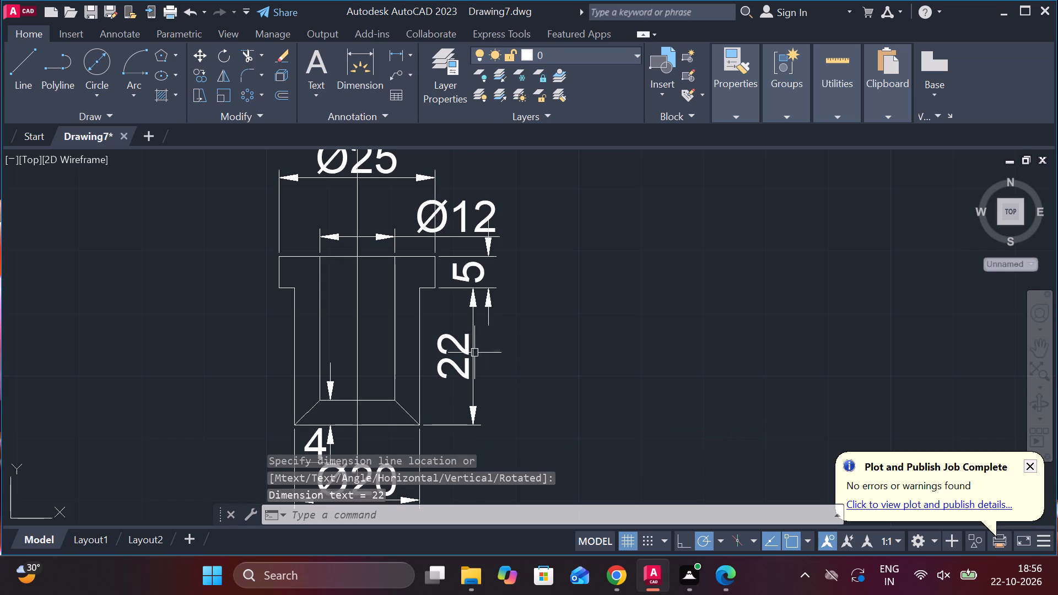
# Add a vertical linear dimension for the part's overall height, placed outside the shank length dimension.
pyautogui.click(387, 57)
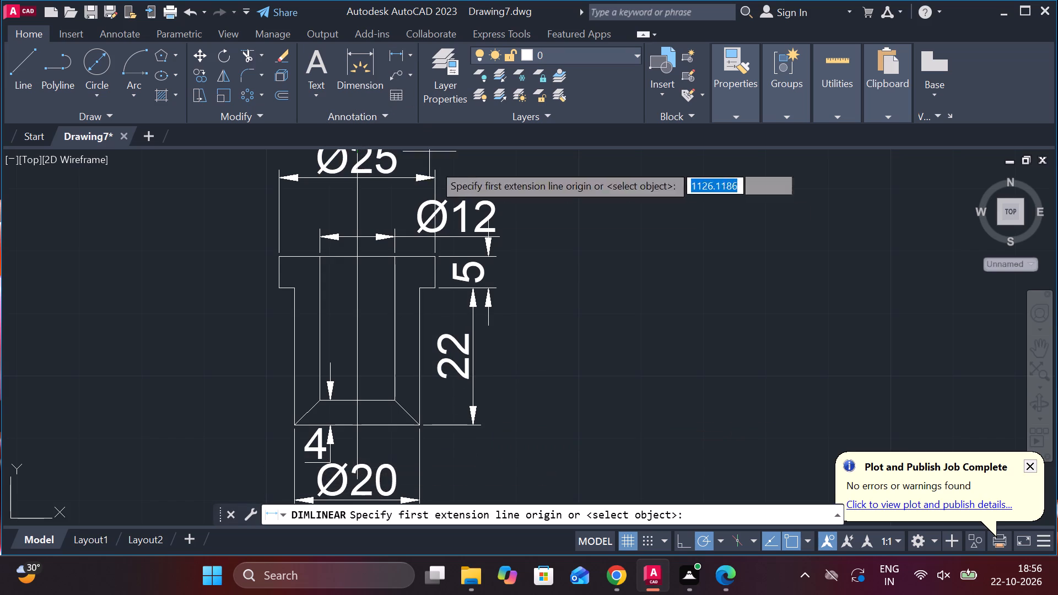
pyautogui.click(436, 261)
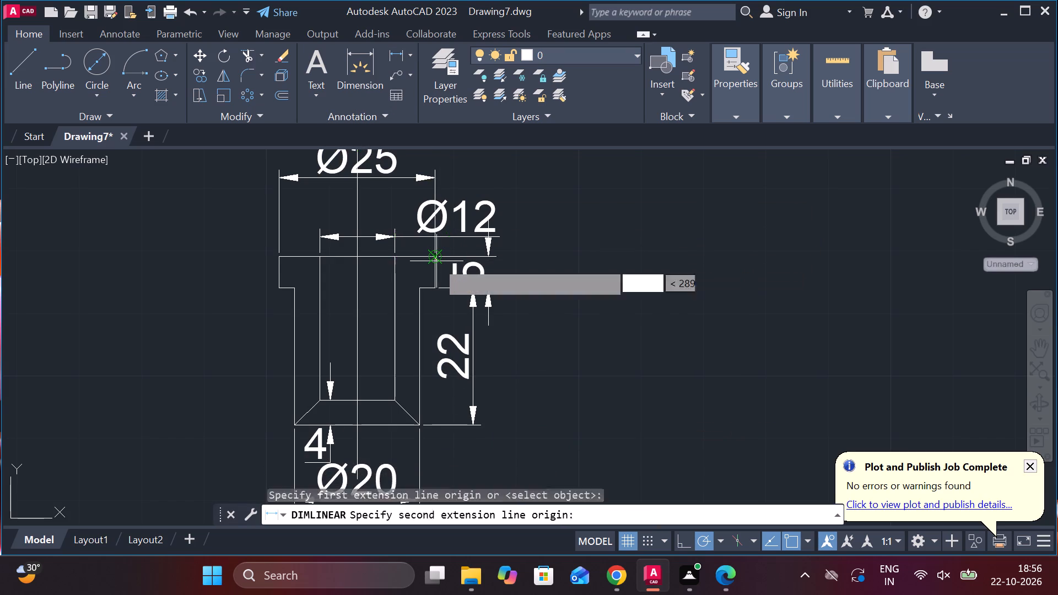
pyautogui.click(415, 428)
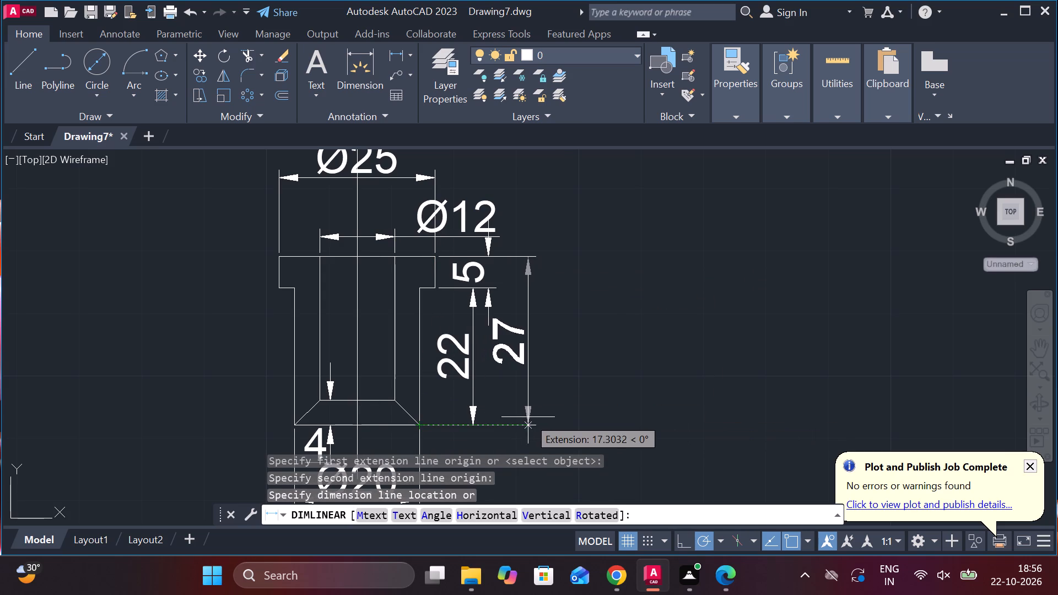
pyautogui.click(530, 418)
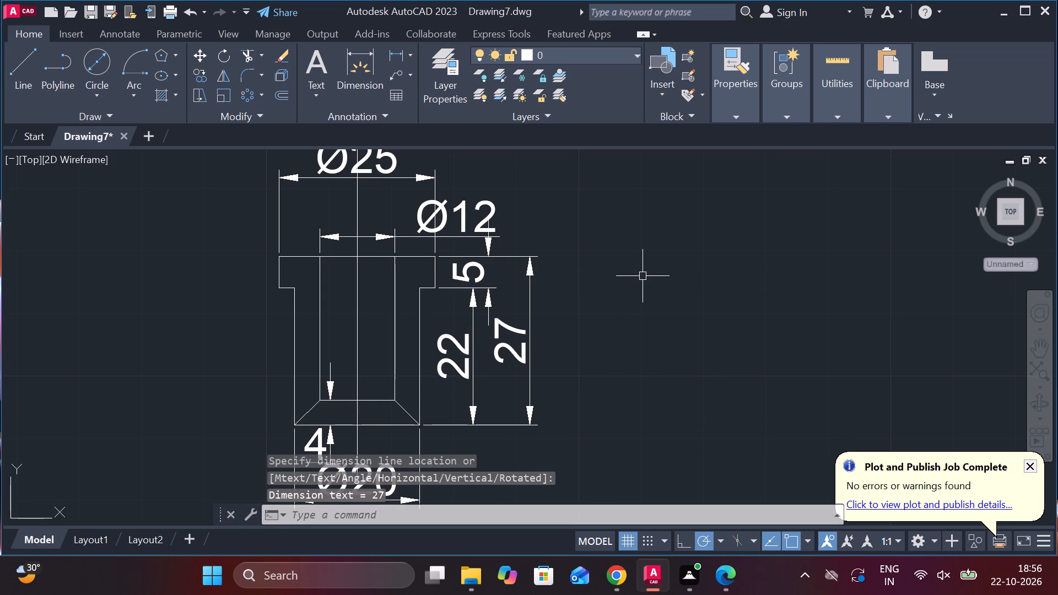
# Draw a closed rectangle 20 wide and 4 high from lines in the empty space above and right of the dimensioned part.
pyautogui.scroll(-4, 643, 276)
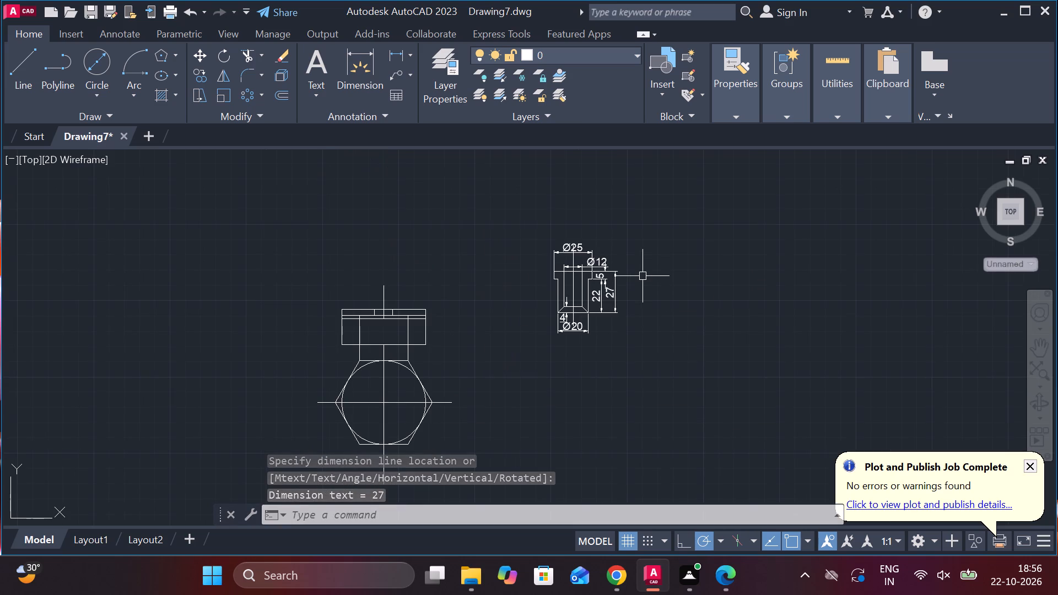
pyautogui.scroll(2, 690, 300)
pyautogui.scroll(-1, 690, 300)
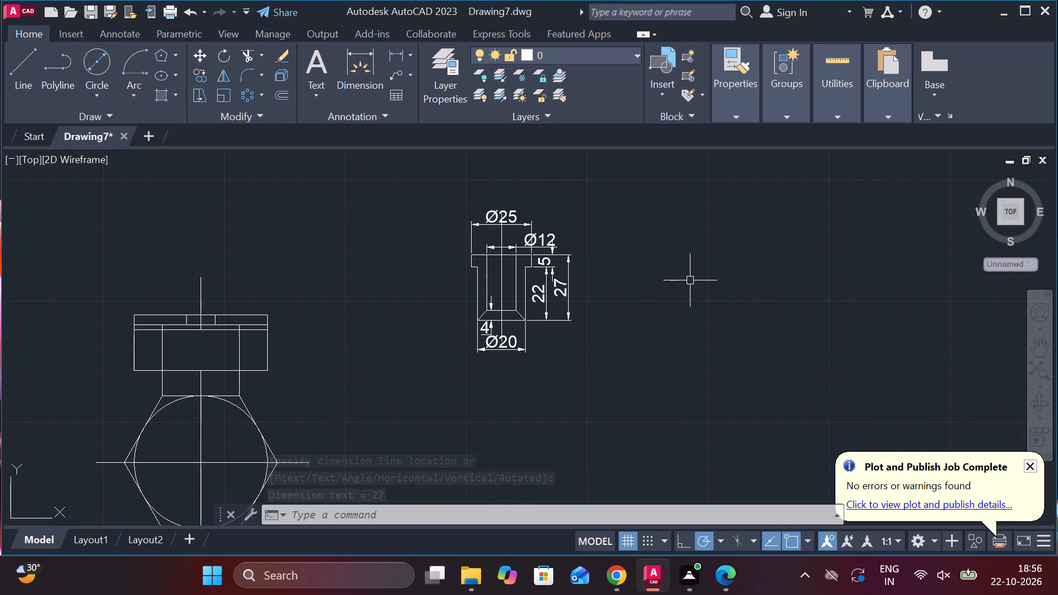
pyautogui.scroll(1, 681, 271)
pyautogui.scroll(-5, 681, 270)
pyautogui.scroll(3, 725, 239)
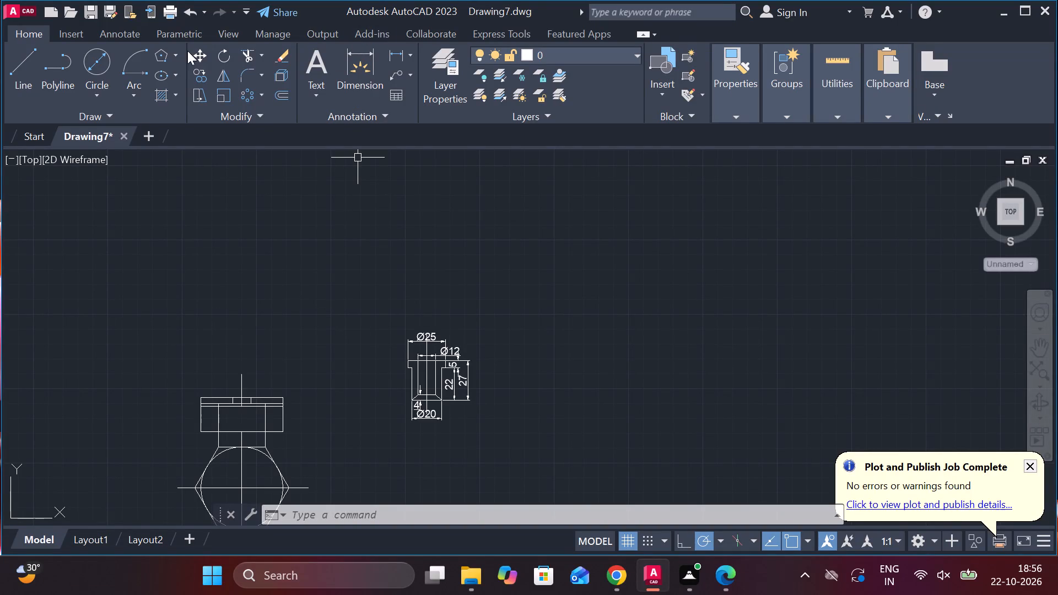
pyautogui.click(30, 70)
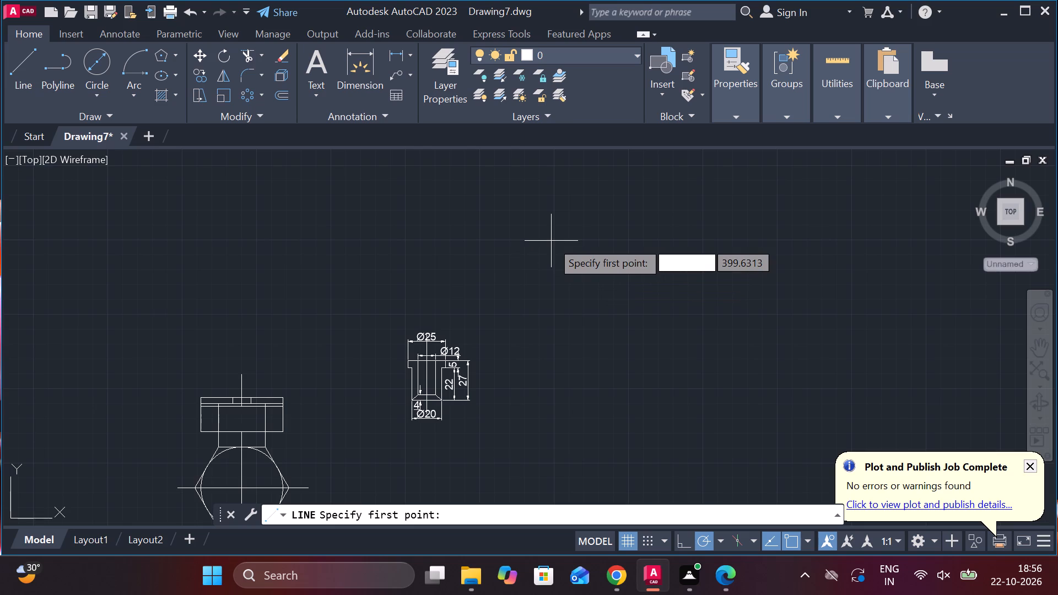
pyautogui.click(551, 241)
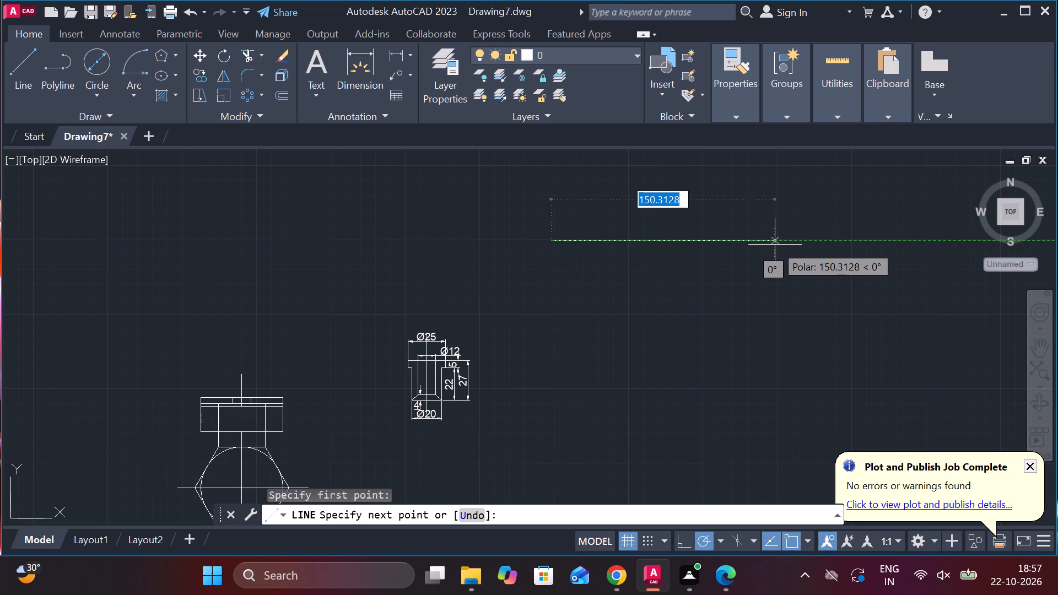
pyautogui.press('2')
pyautogui.press('0')
pyautogui.press('Return')
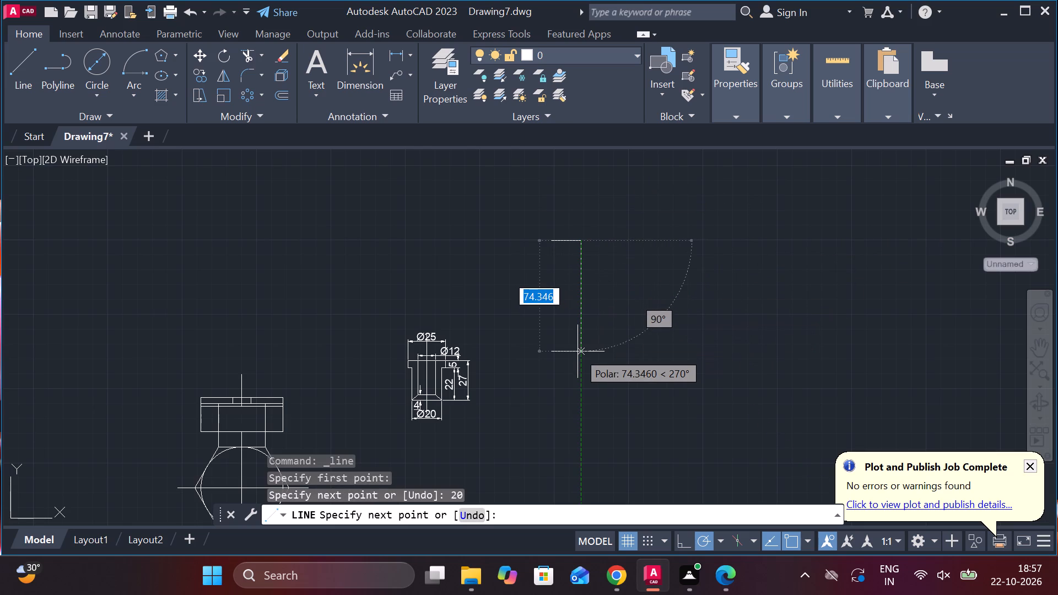
pyautogui.press('4')
pyautogui.press('Return')
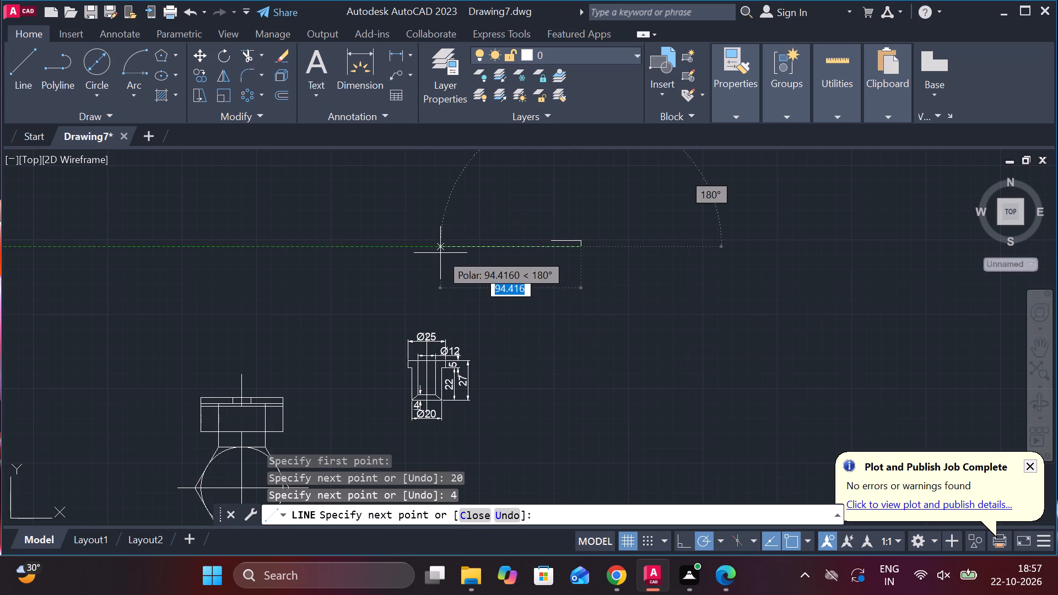
pyautogui.press('2')
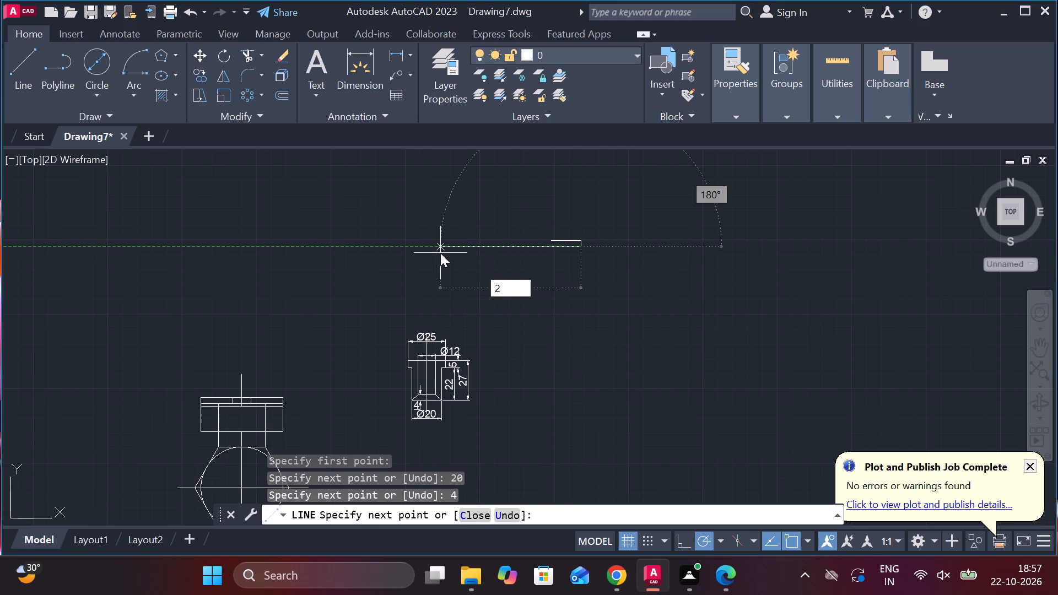
pyautogui.press('0')
pyautogui.press('Return')
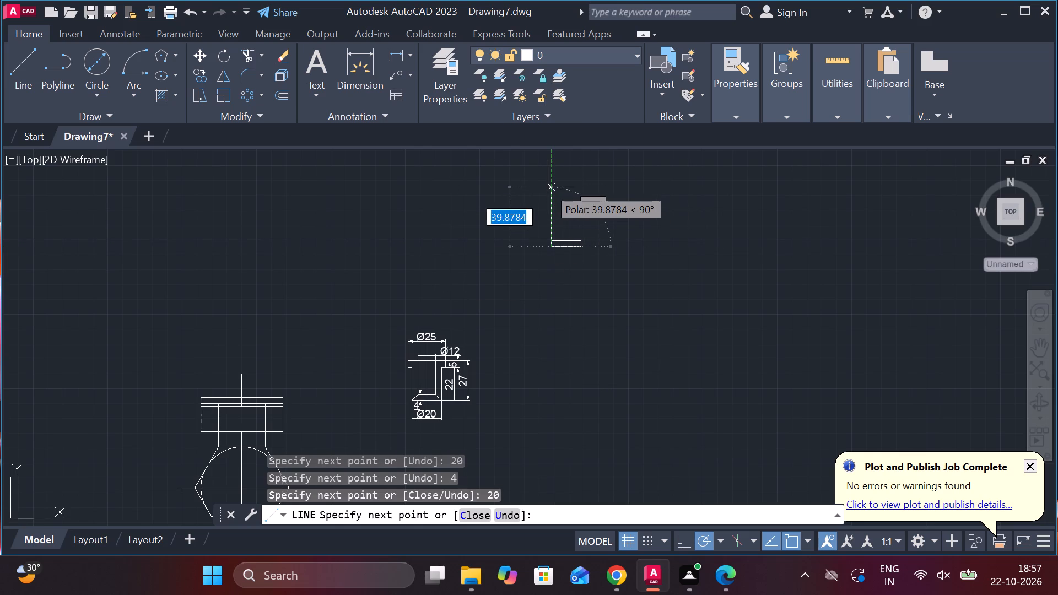
pyautogui.press('4')
pyautogui.press('Return')
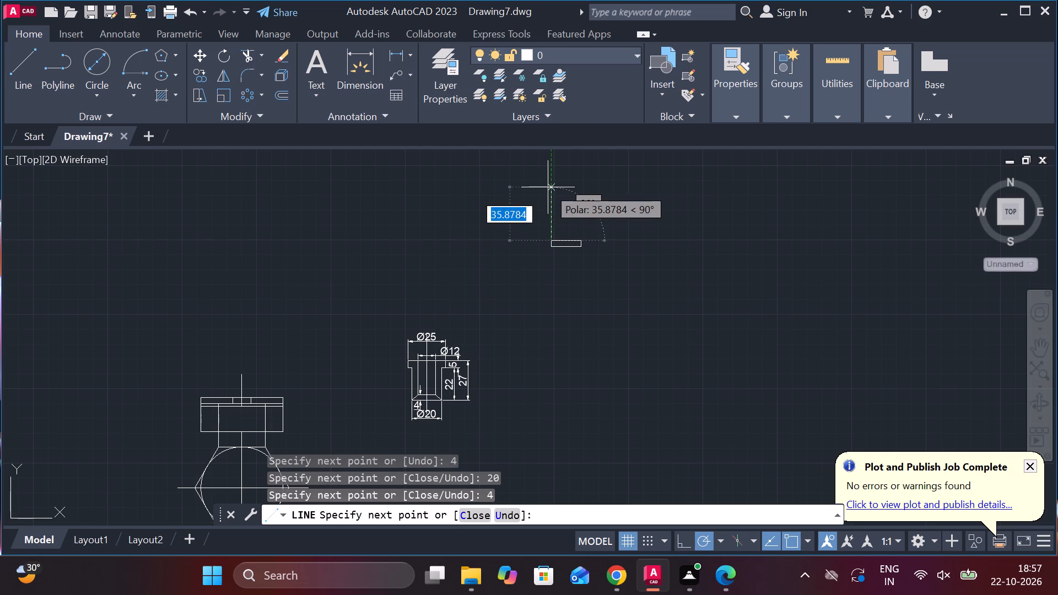
pyautogui.press('Escape')
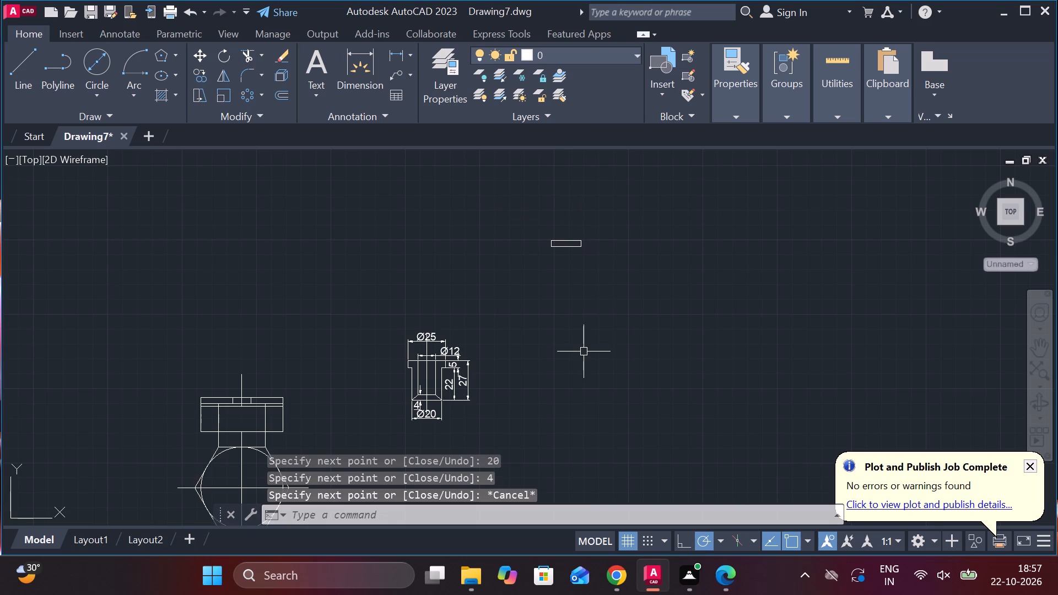
# Draw a vertical centre line through the middle of the rectangle, starting above it and extending well below its bottom edge.
pyautogui.click(25, 51)
pyautogui.scroll(3, 553, 204)
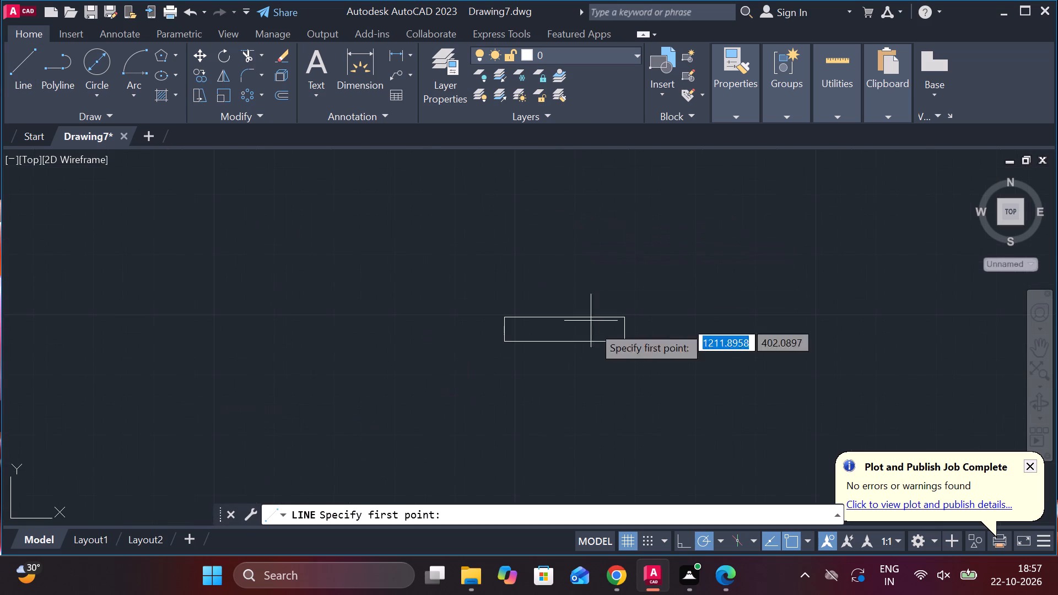
pyautogui.click(566, 279)
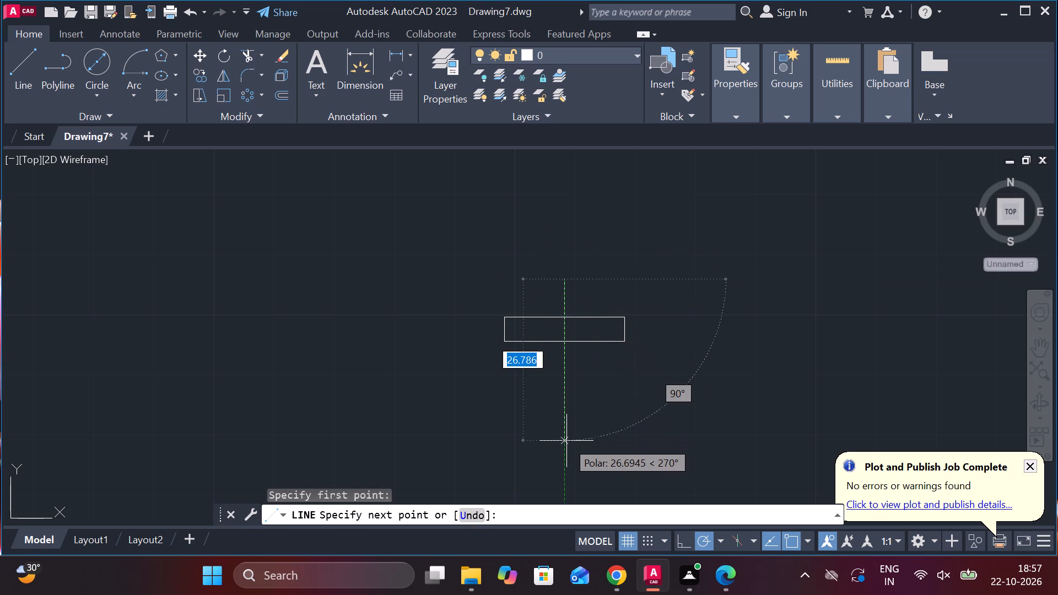
pyautogui.click(566, 454)
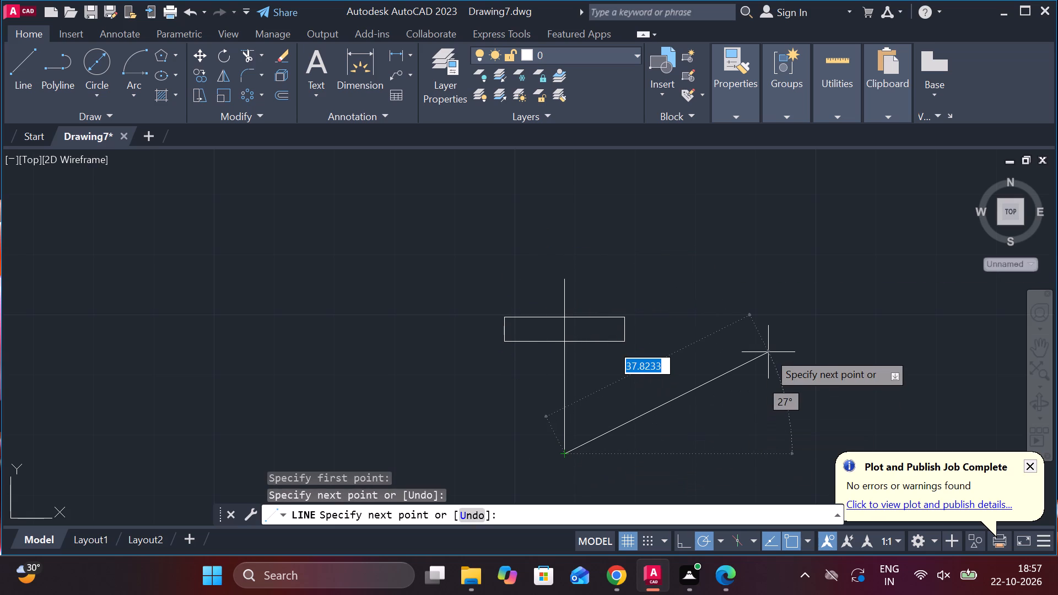
pyautogui.press('Escape')
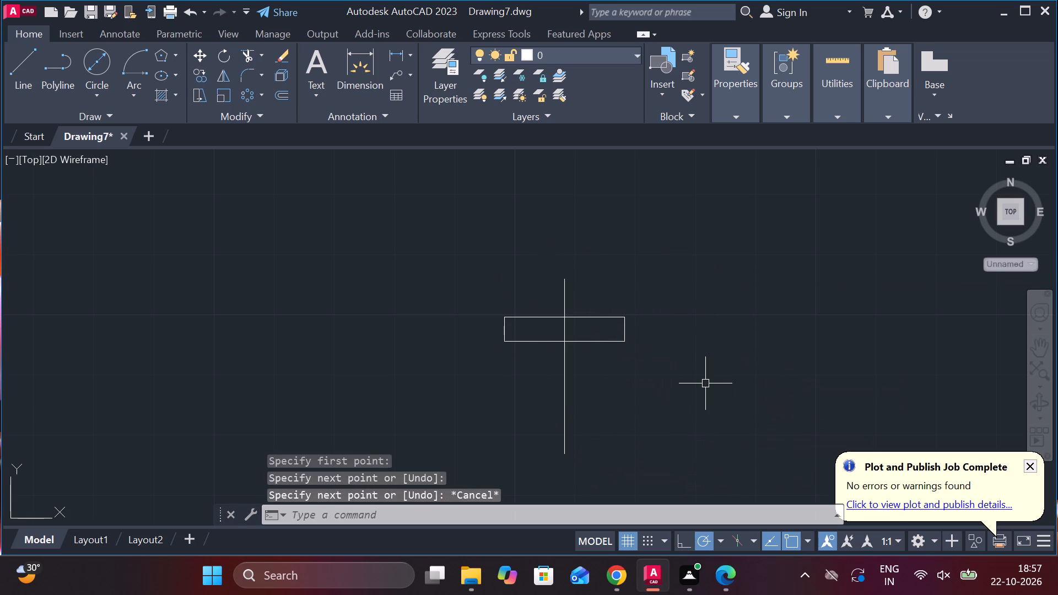
# Copy the vertical centre line 6 units to each side.
pyautogui.click(567, 381)
pyautogui.click(204, 74)
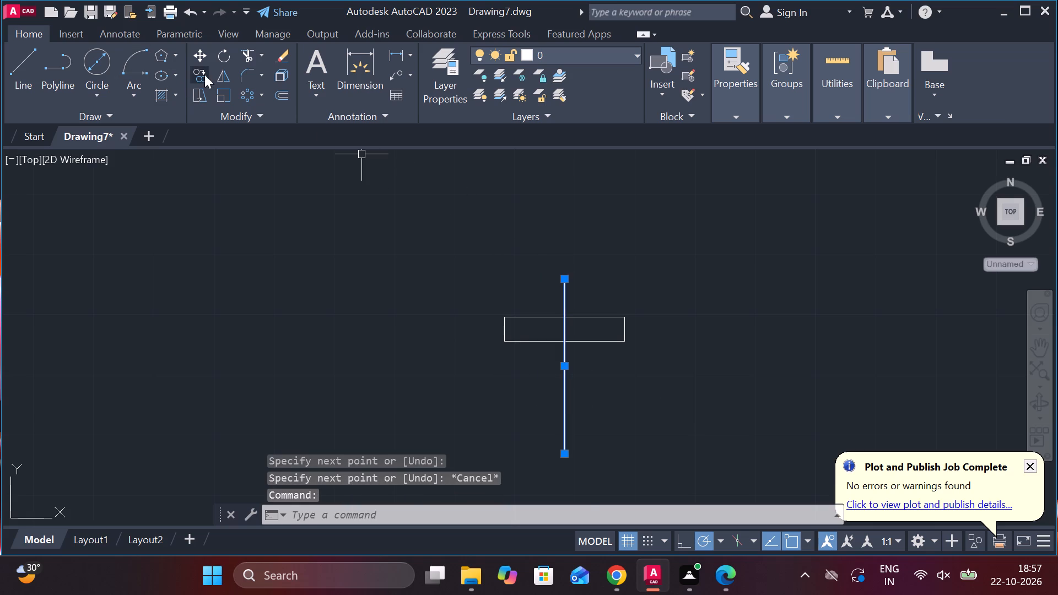
pyautogui.click(566, 370)
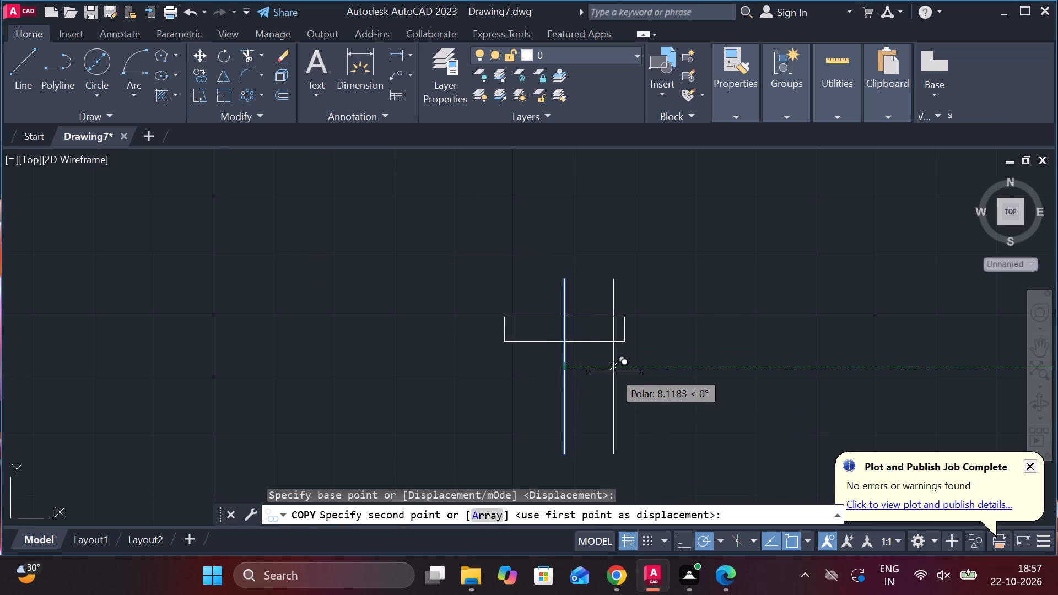
pyautogui.press('6')
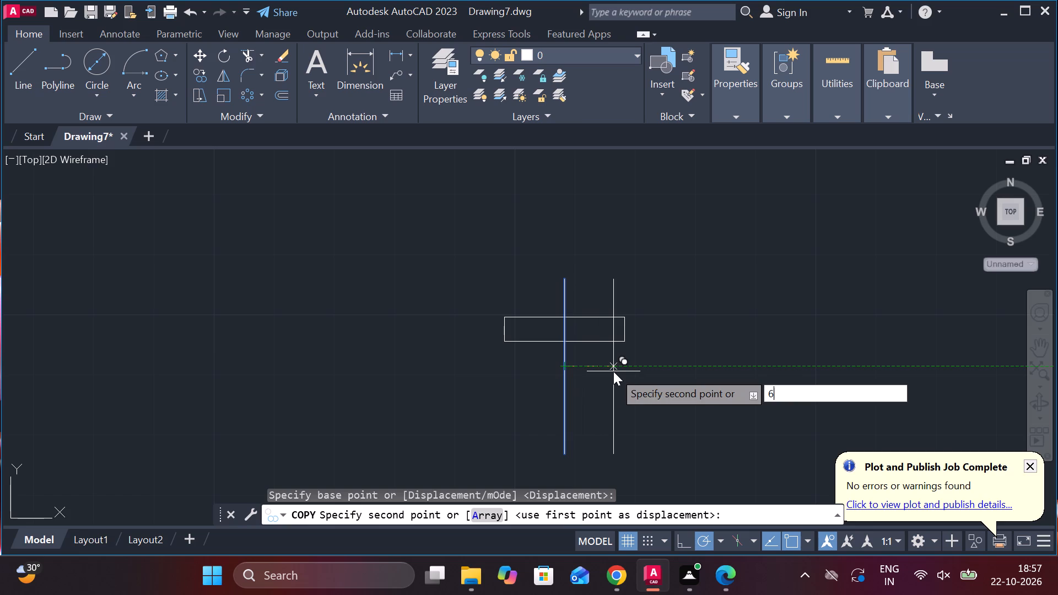
pyautogui.press('Return')
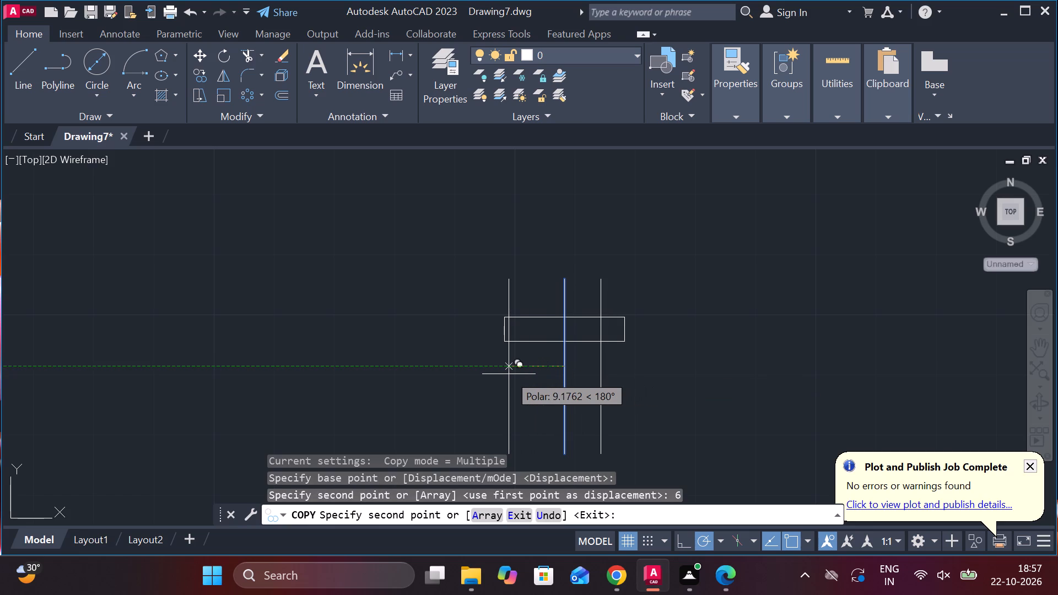
pyautogui.press('6')
pyautogui.press('Return')
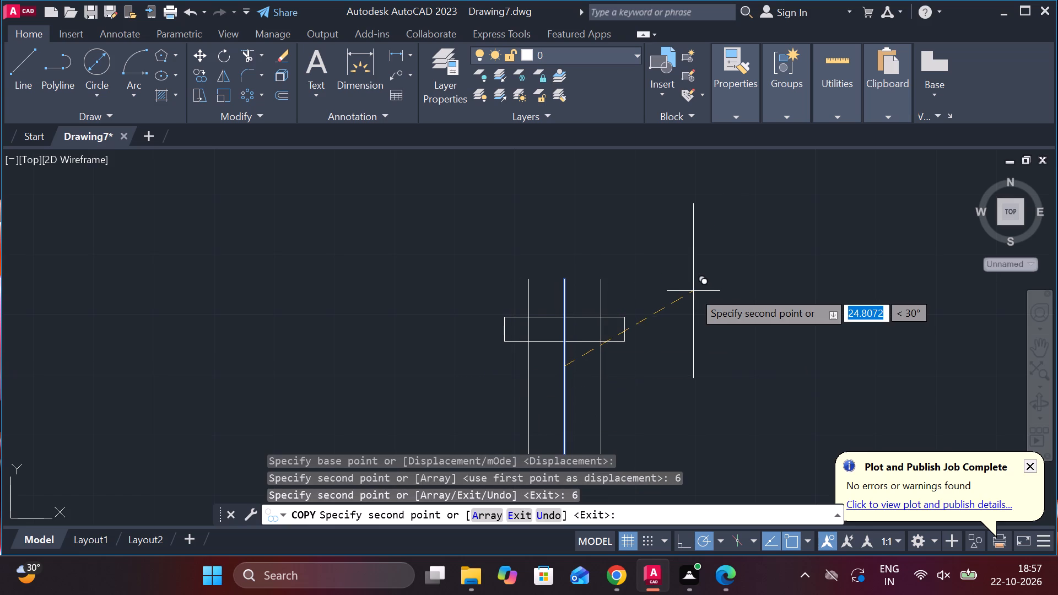
pyautogui.press('Escape')
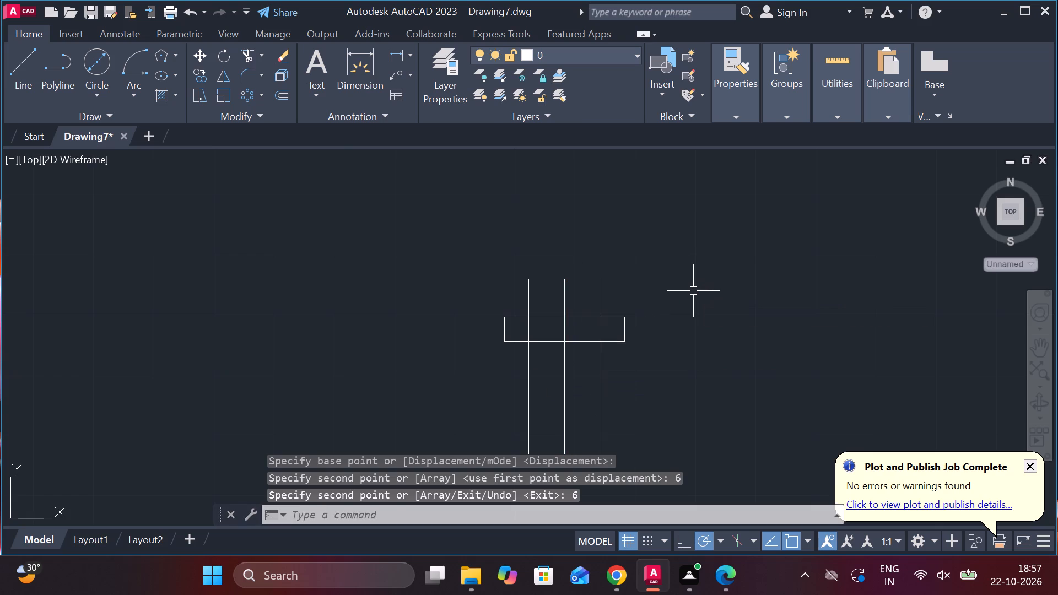
# Copy the rectangle's top edge 12 units straight down.
pyautogui.click(587, 318)
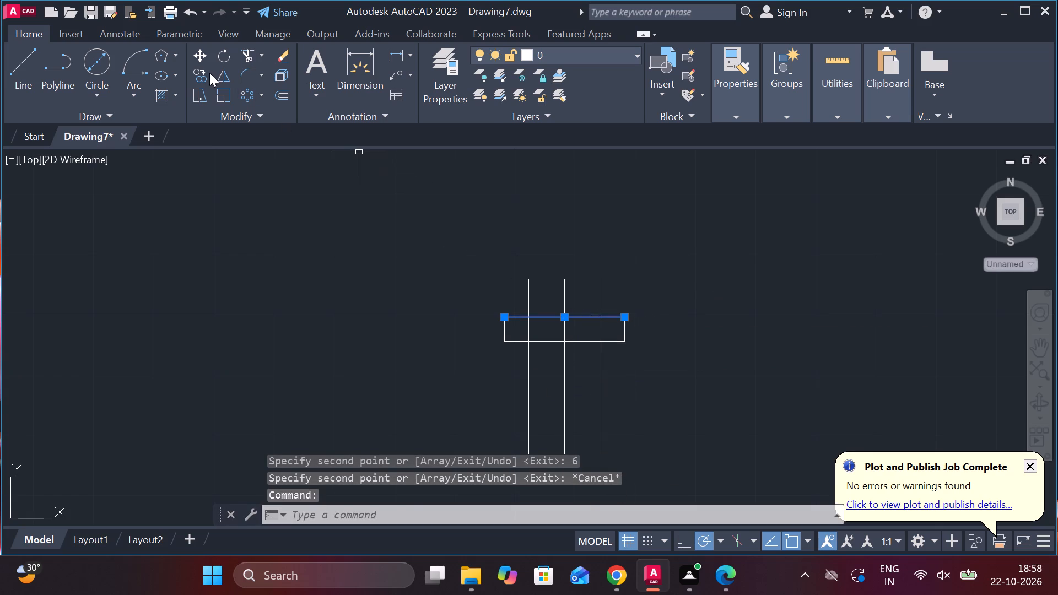
pyautogui.click(199, 73)
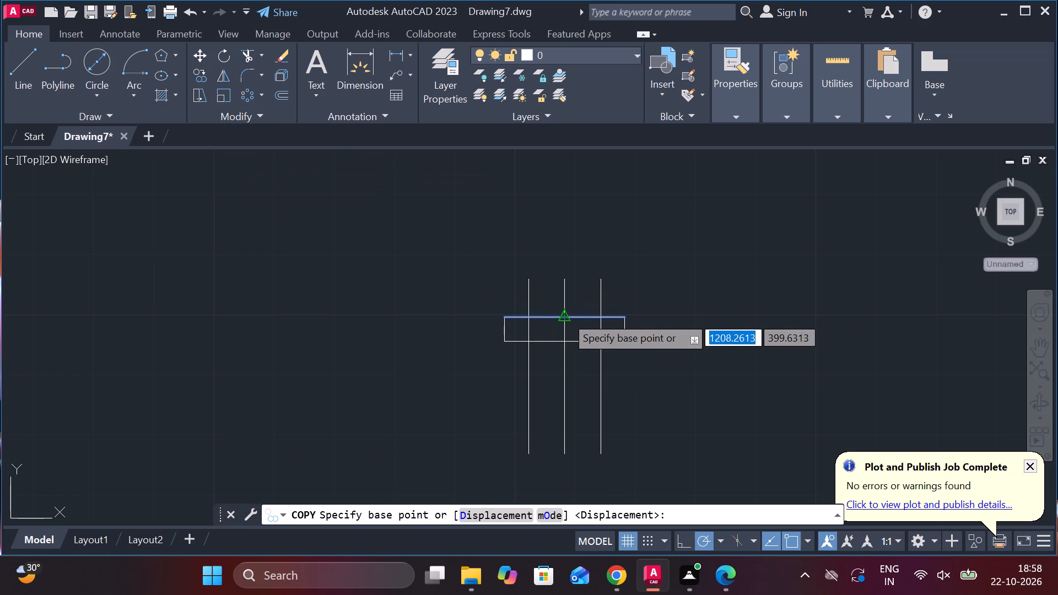
pyautogui.click(565, 316)
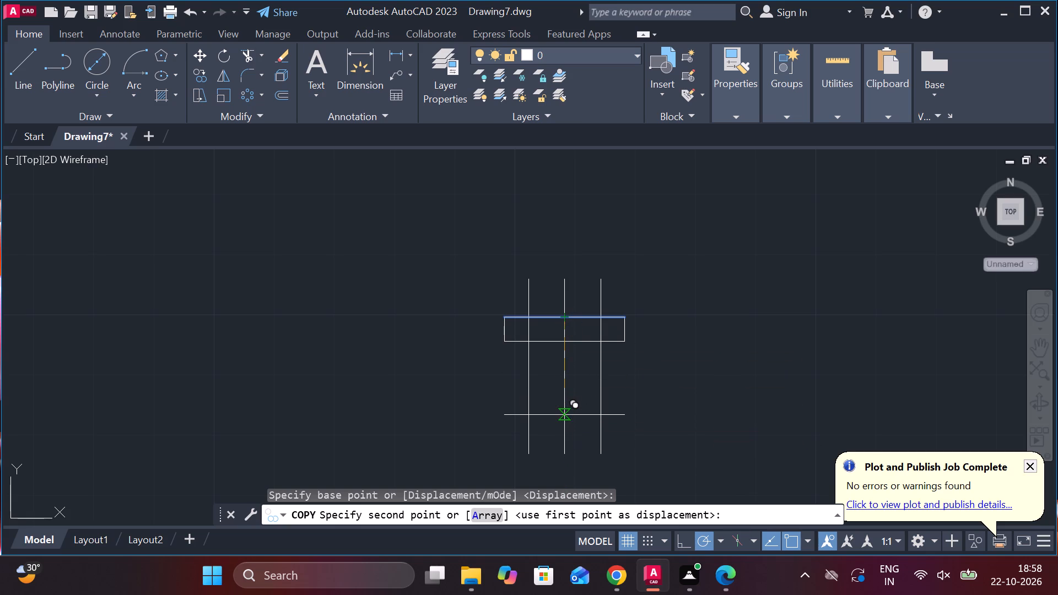
pyautogui.write('12')
pyautogui.press('Return')
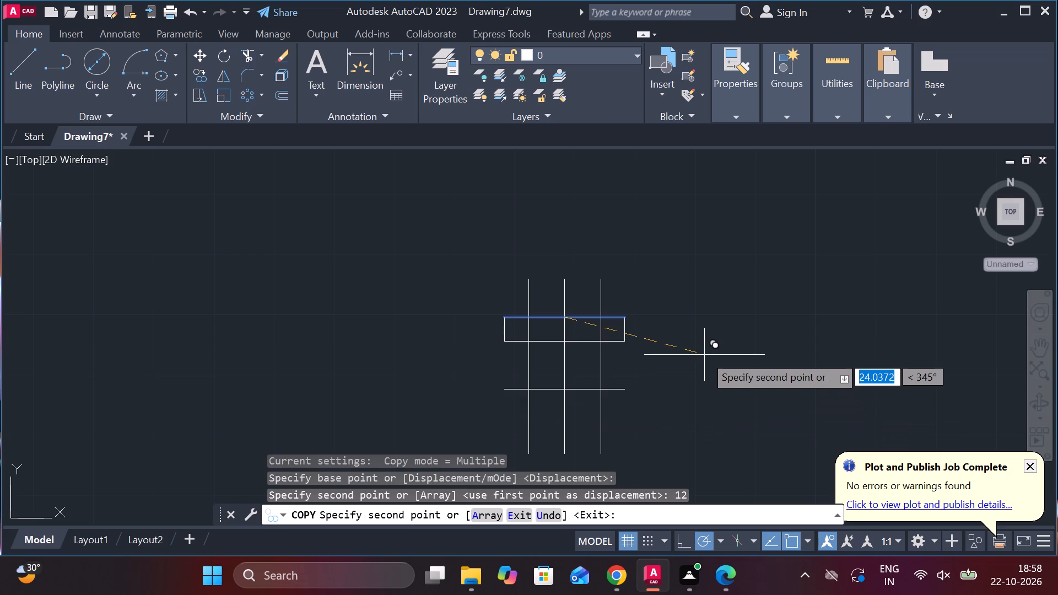
pyautogui.press('Escape')
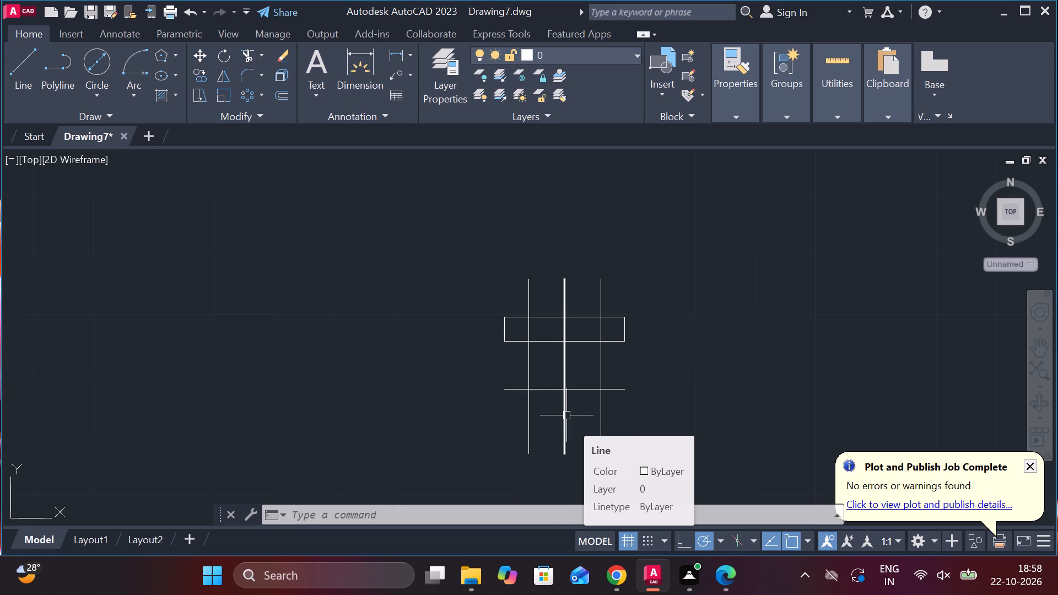
# Copy the vertical centre line 8.5 units to each side.
pyautogui.click(566, 415)
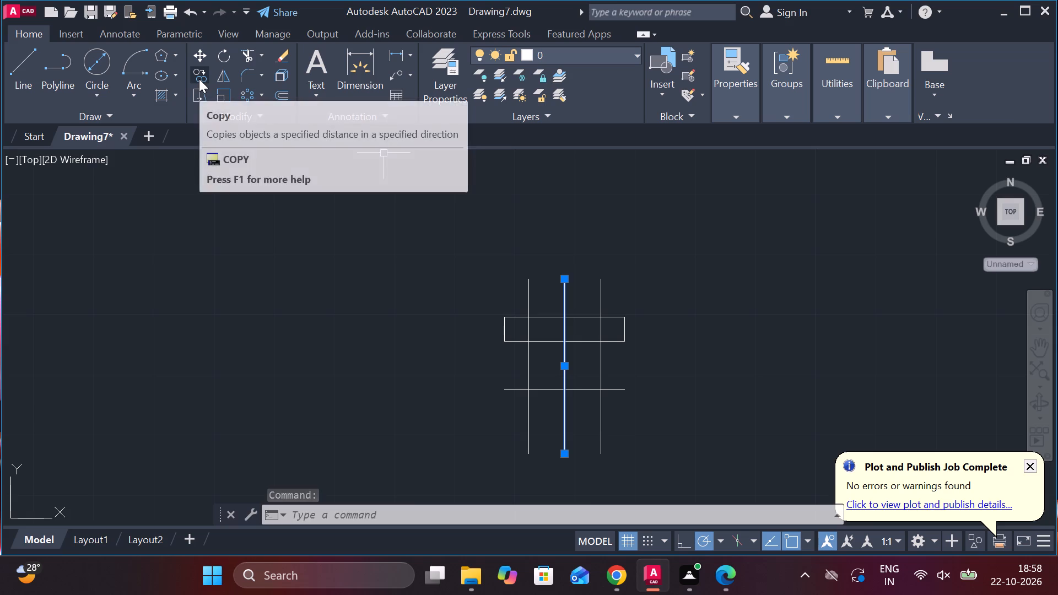
pyautogui.click(199, 79)
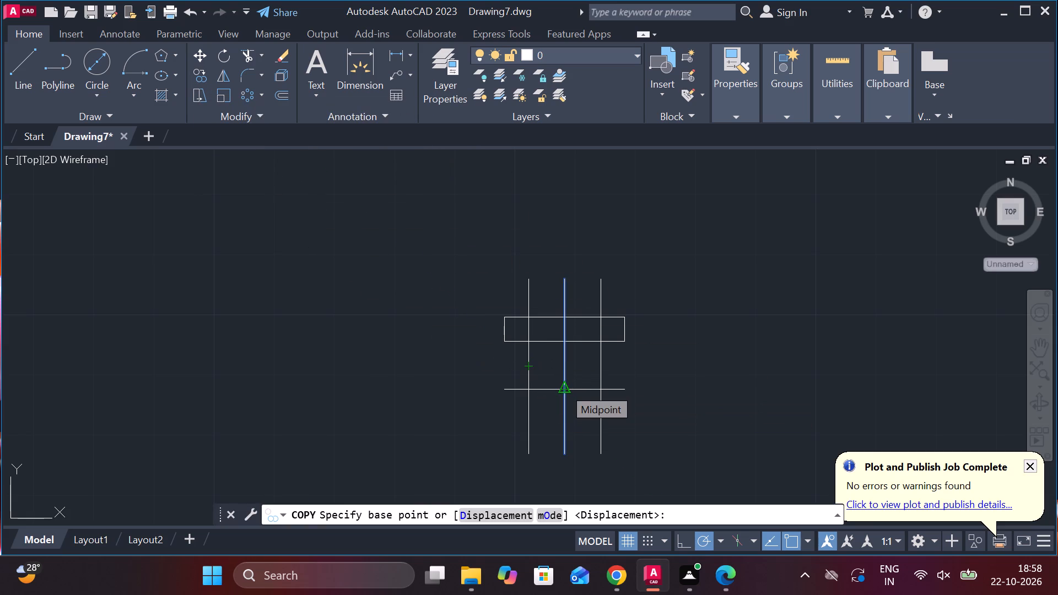
pyautogui.click(563, 387)
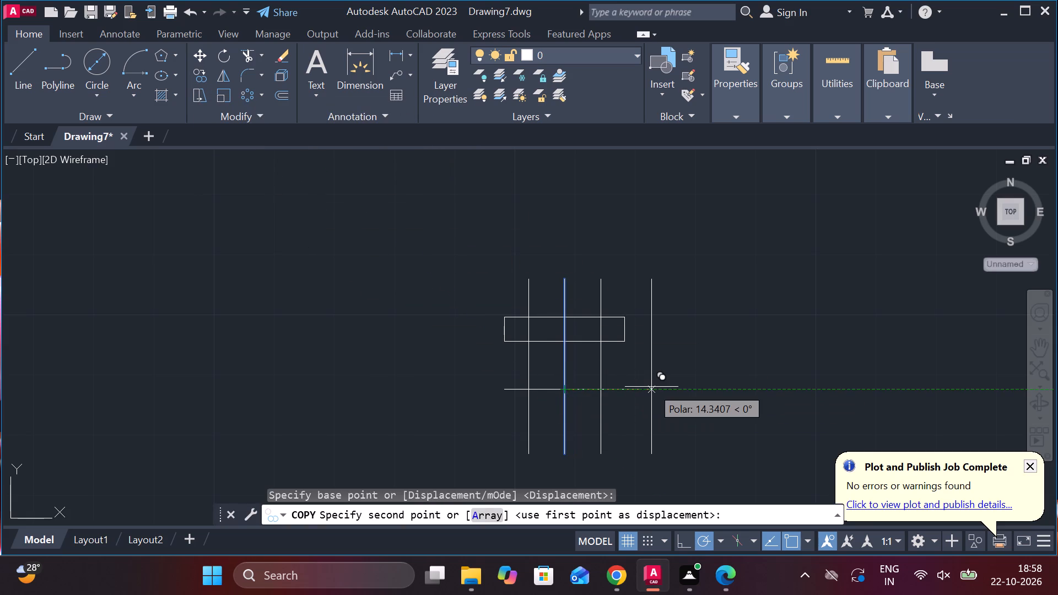
pyautogui.write('8.')
pyautogui.press('5')
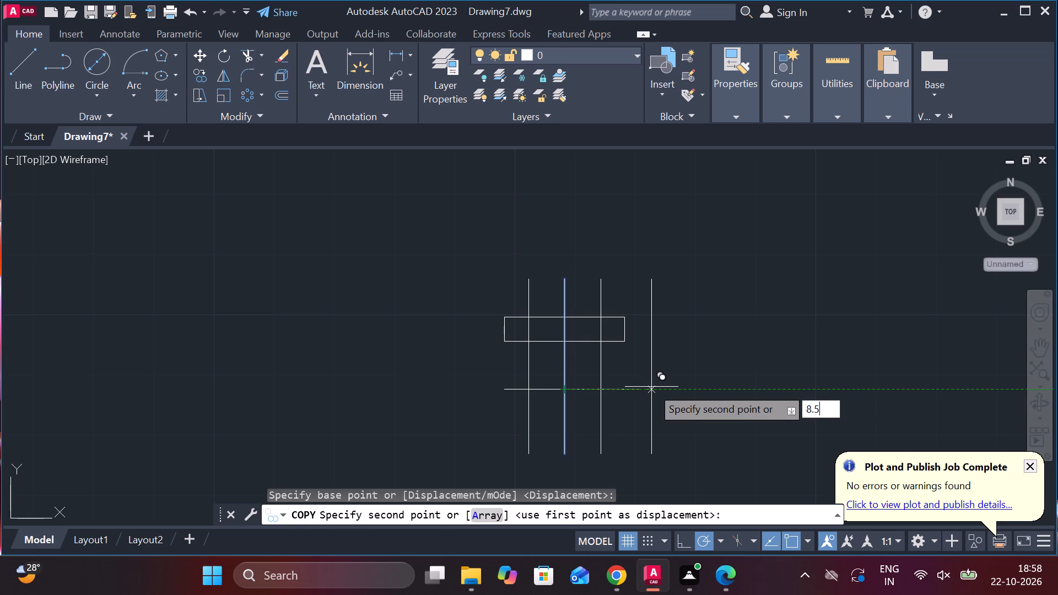
pyautogui.press('Return')
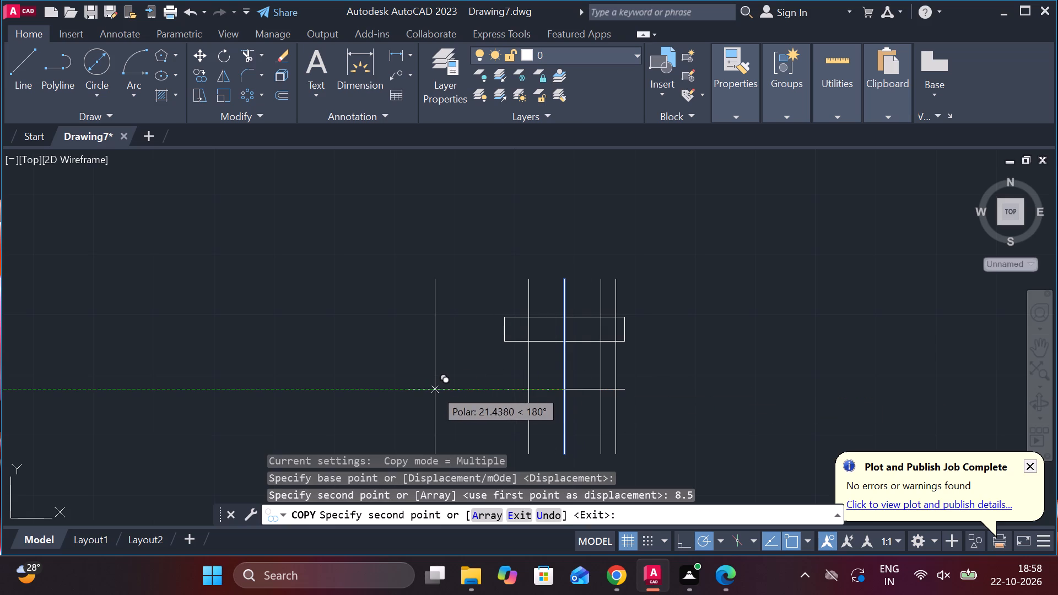
pyautogui.write('8.')
pyautogui.press('5')
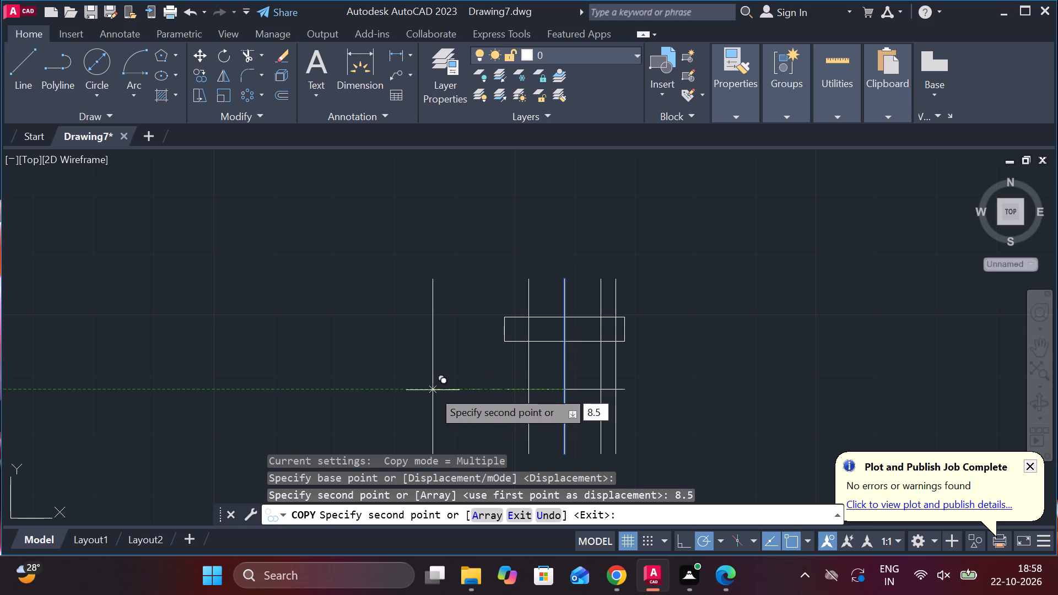
pyautogui.press('Return')
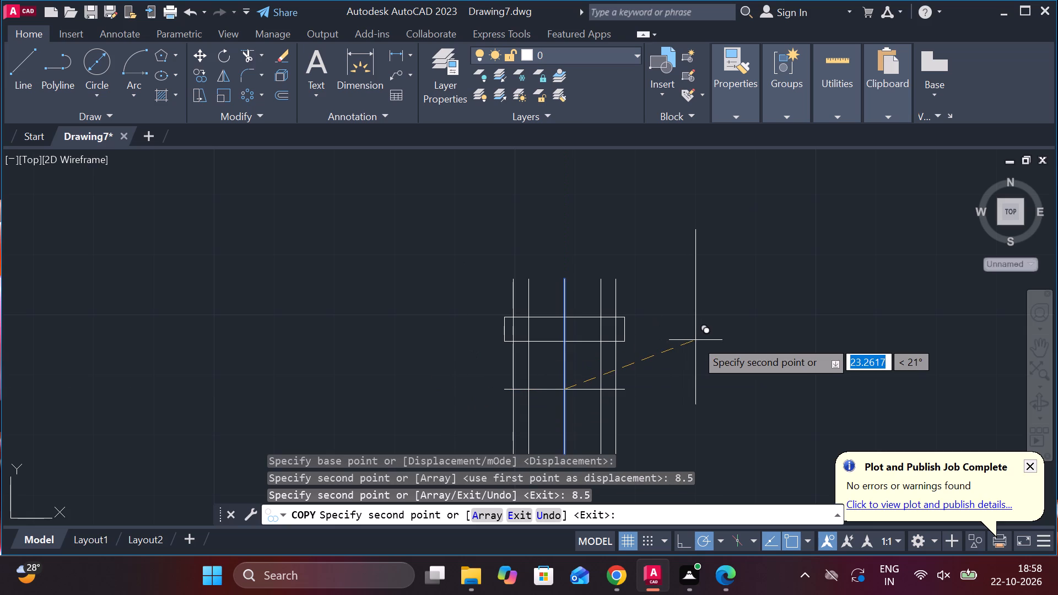
pyautogui.press('Escape')
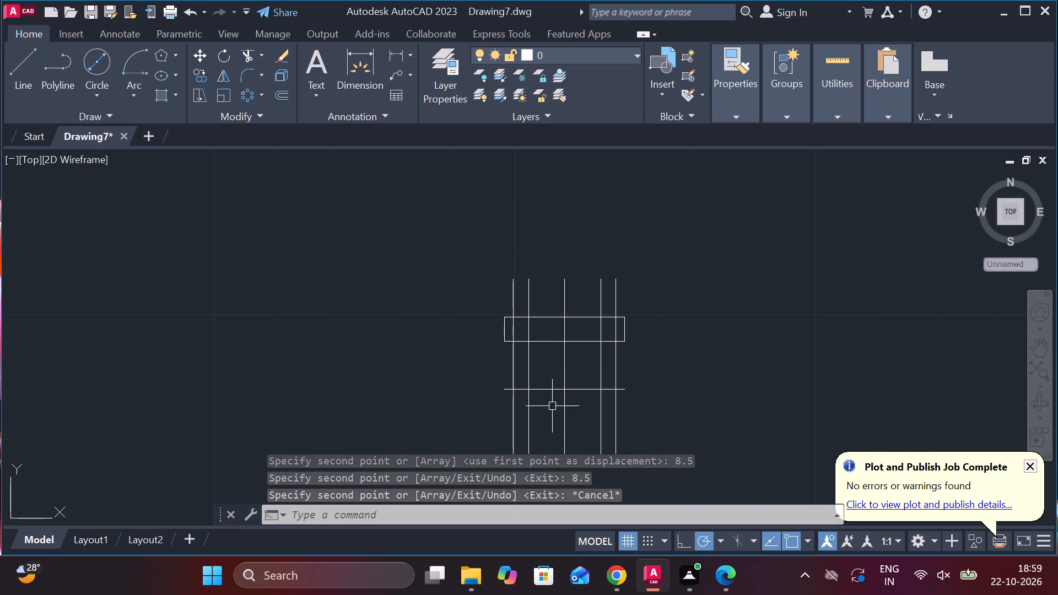
# Check the linear distance between the two inner vertical lines along the lower horizontal line.
pyautogui.click(398, 53)
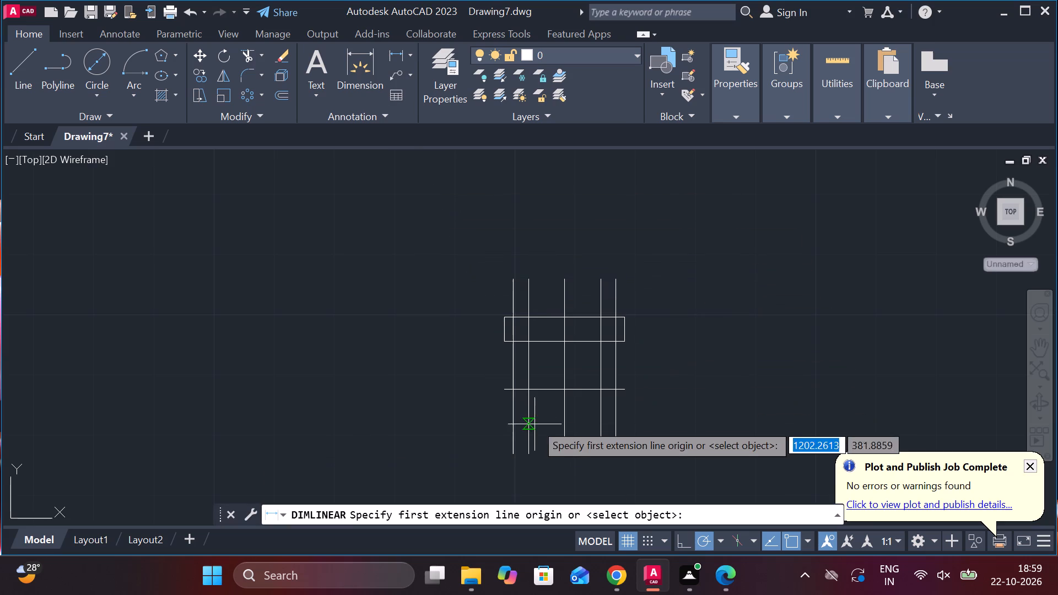
pyautogui.click(531, 391)
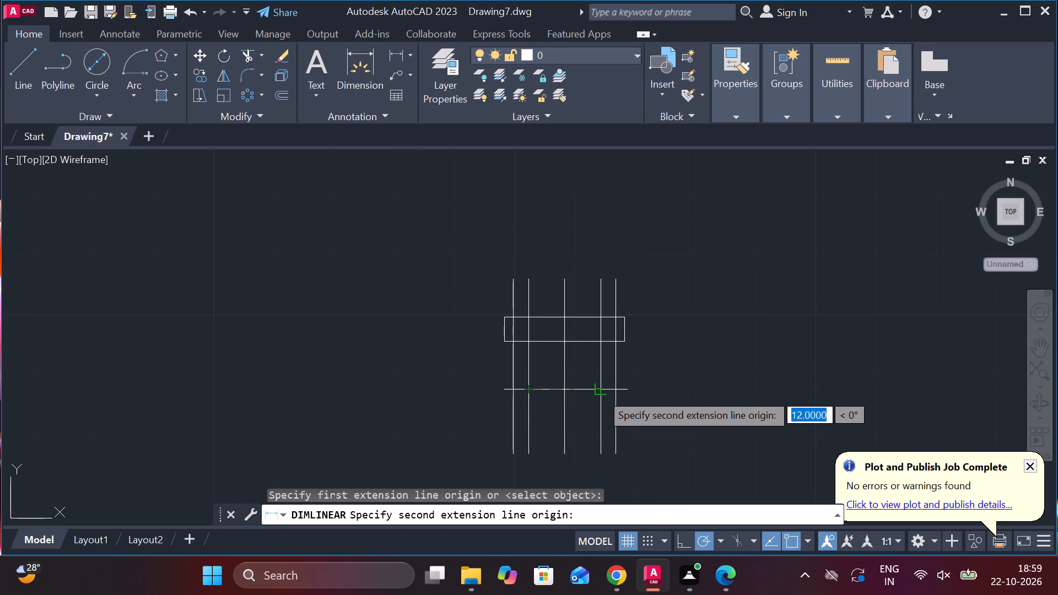
pyautogui.click(601, 393)
pyautogui.press('Escape')
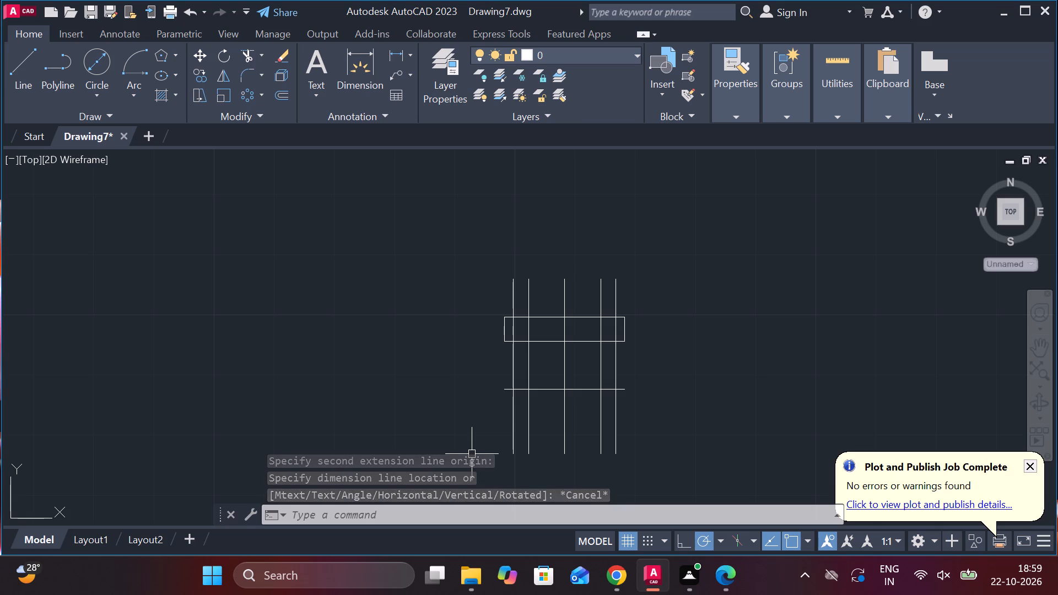
# Move the rectangle's top edge 2 units down.
pyautogui.click(580, 318)
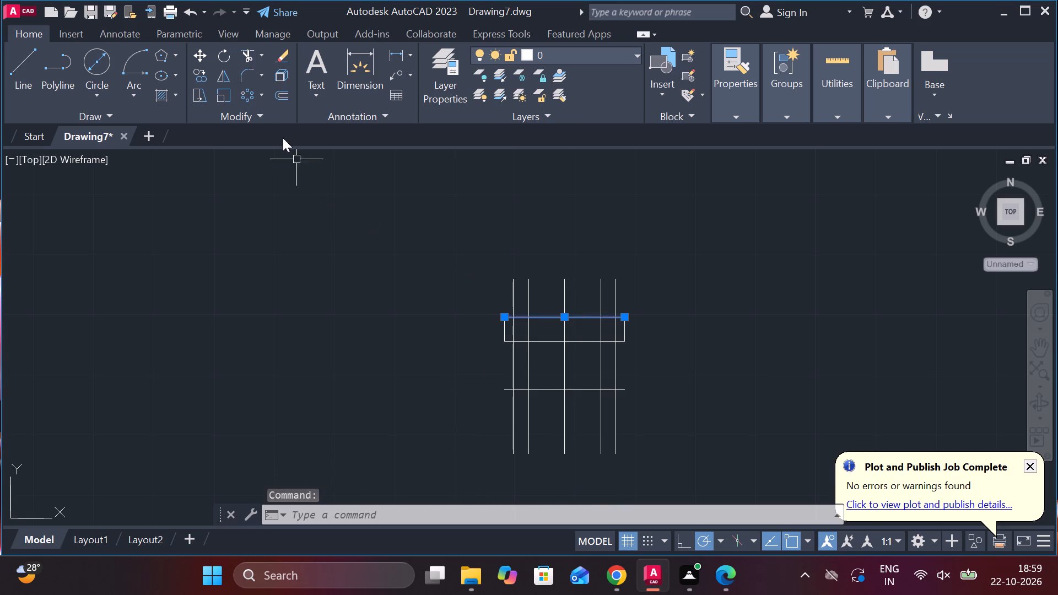
pyautogui.click(190, 72)
pyautogui.click(562, 320)
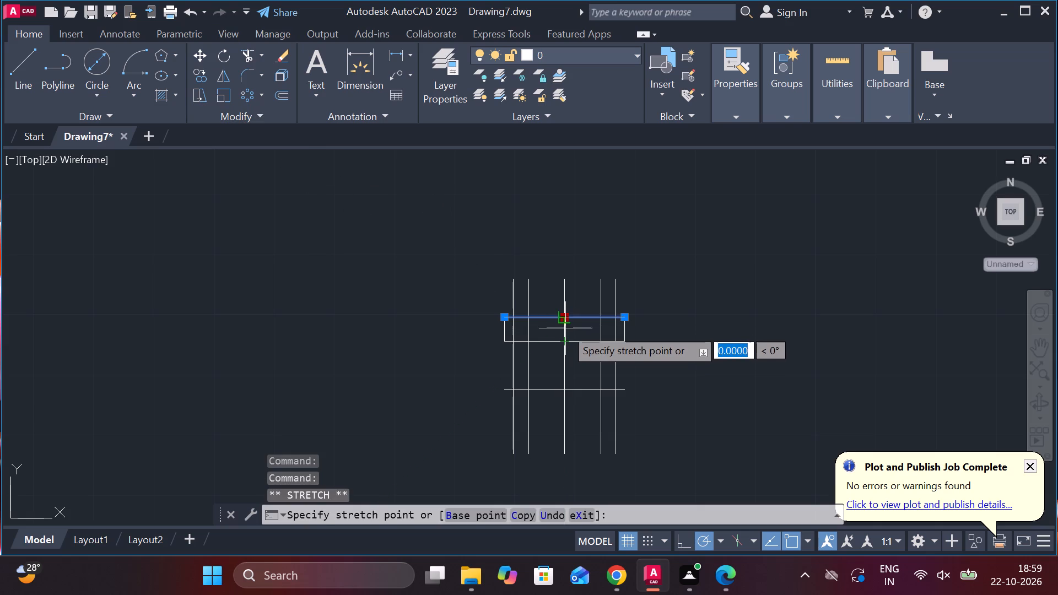
pyautogui.press('2')
pyautogui.press('Return')
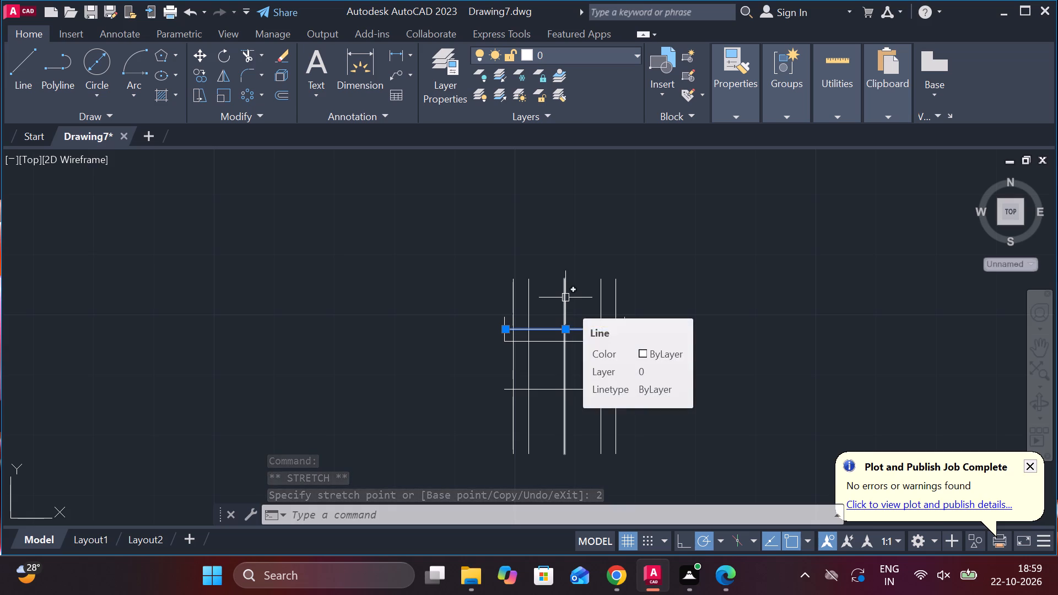
pyautogui.press('Escape')
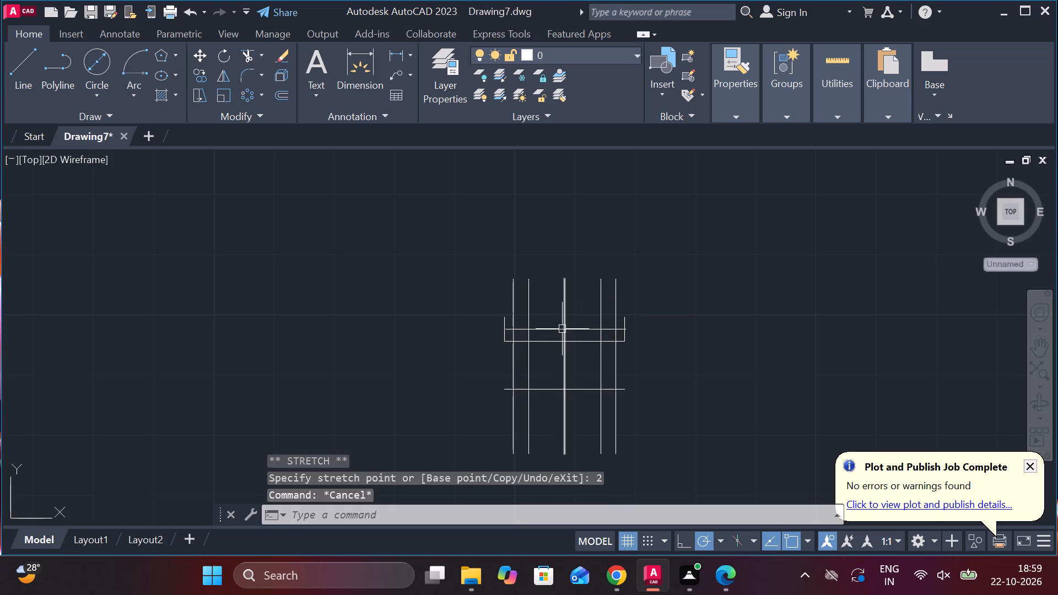
# Copy the moved horizontal line 2 units straight up to form the head's top edge again.
pyautogui.click(554, 332)
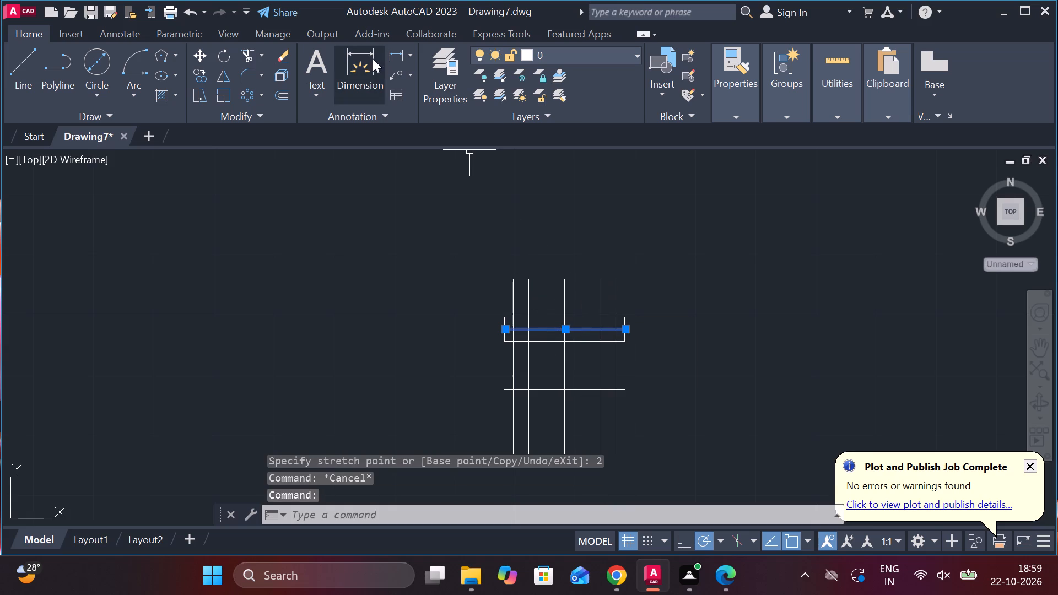
pyautogui.click(198, 75)
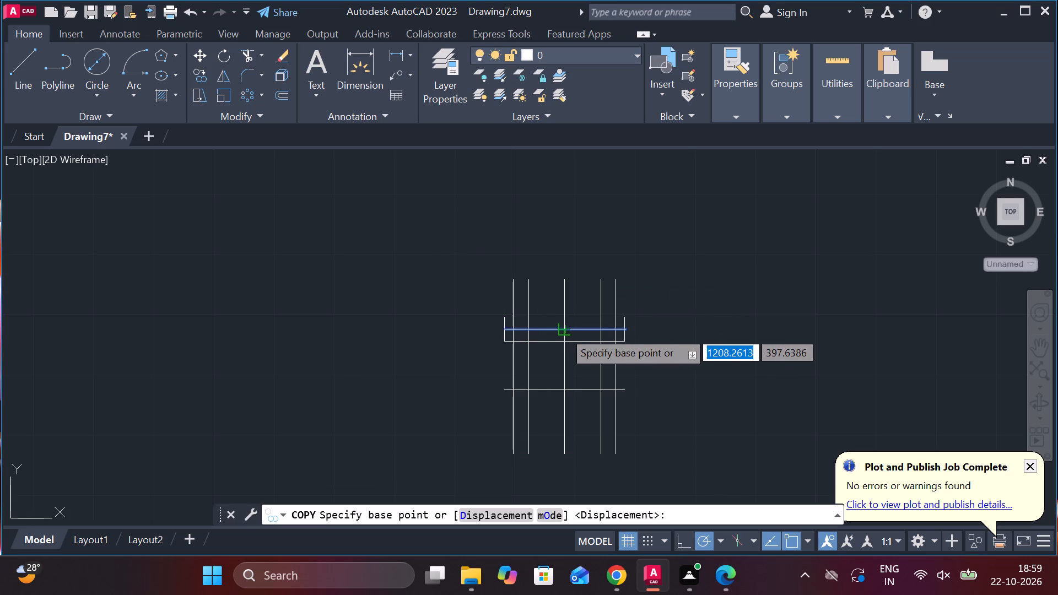
pyautogui.click(563, 331)
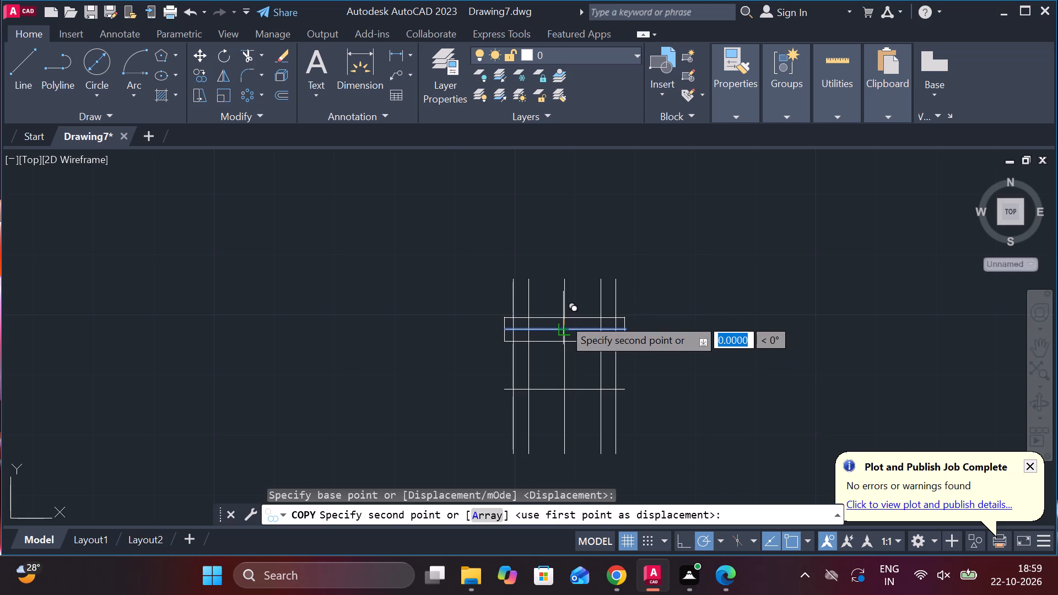
pyautogui.press('2')
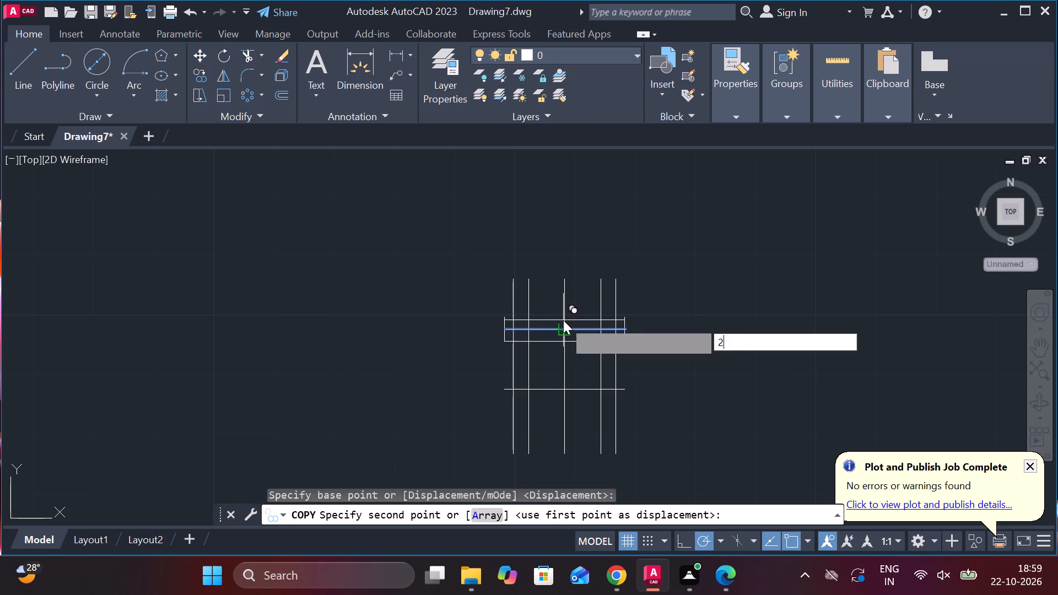
pyautogui.press('Return')
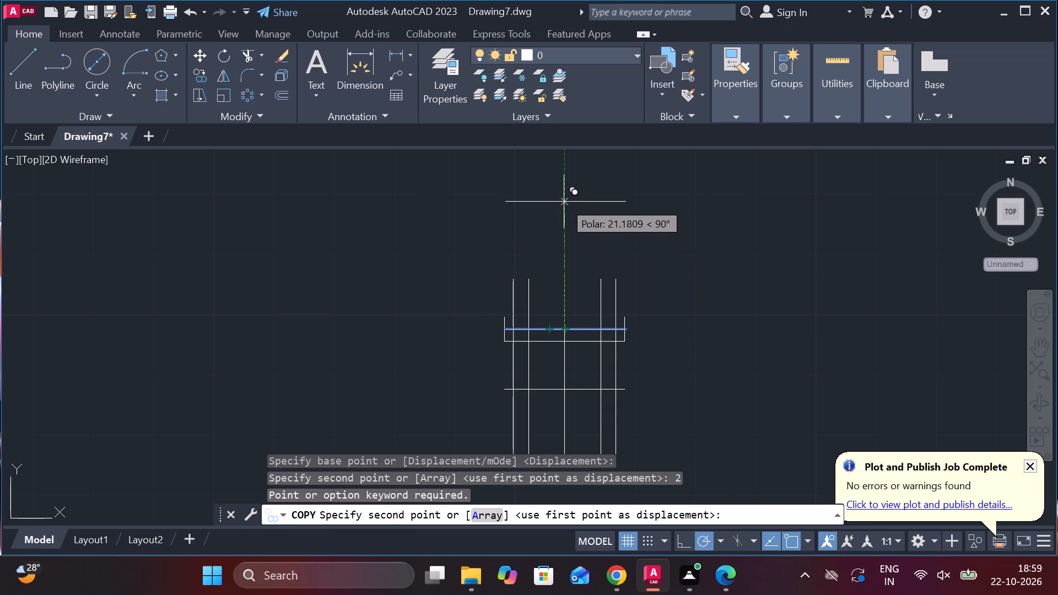
pyautogui.press('2')
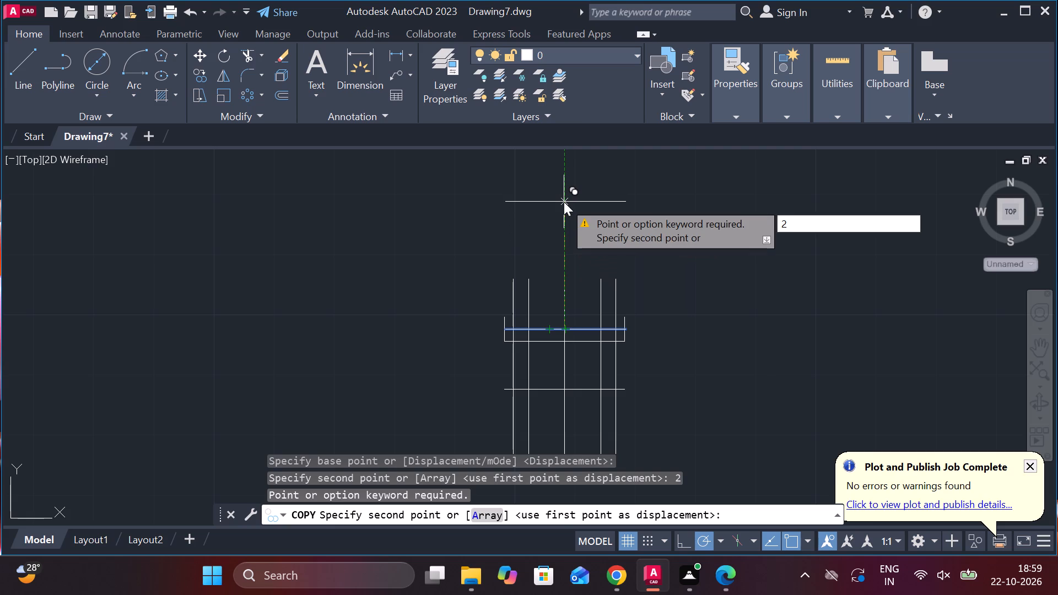
pyautogui.press('Return')
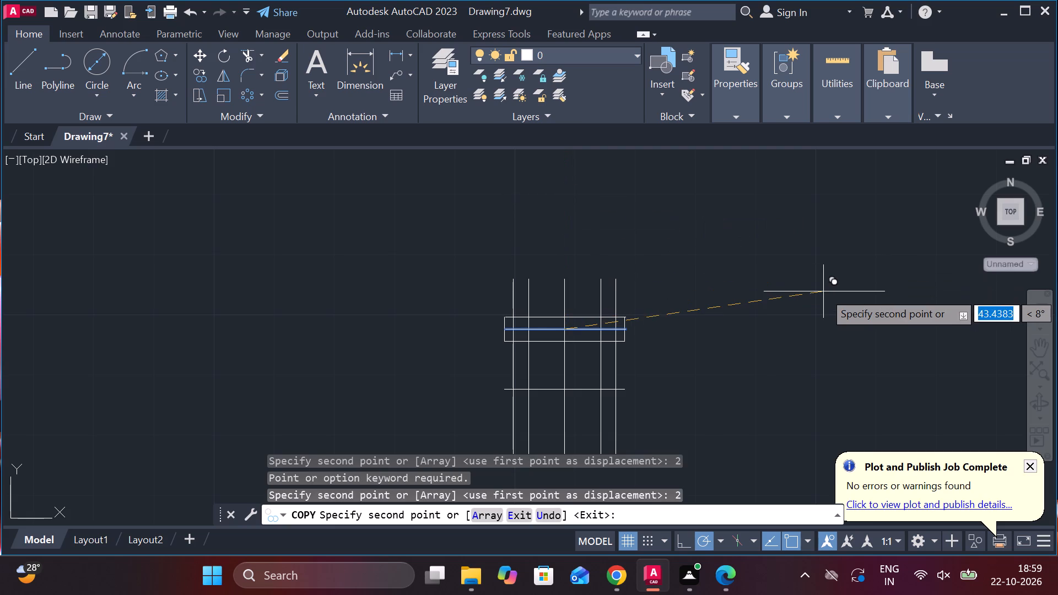
pyautogui.press('Escape')
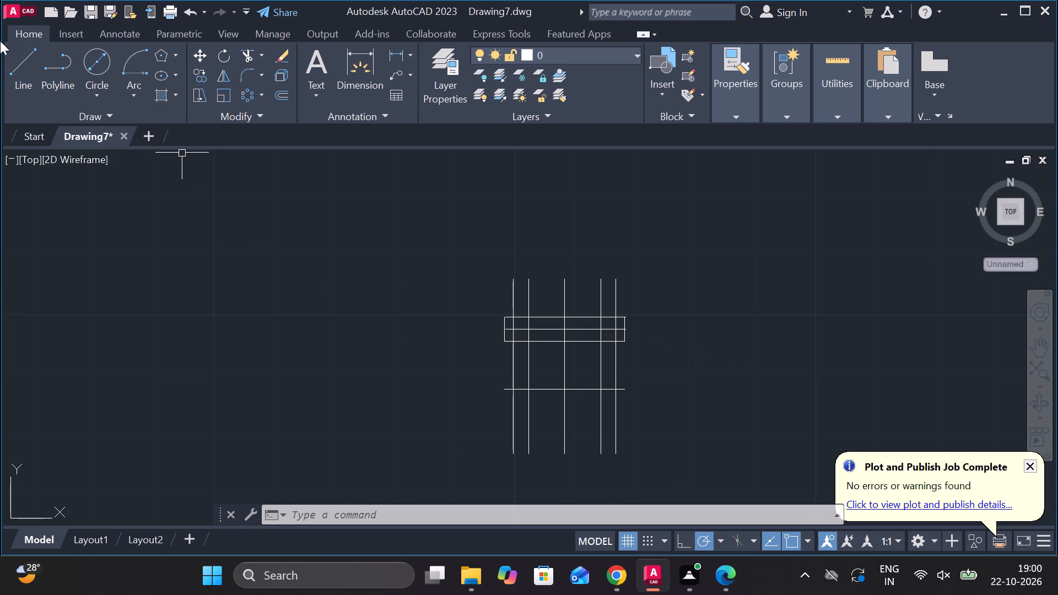
# Trim off all the vertical lines' ends projecting above the head's top edge.
pyautogui.click(13, 67)
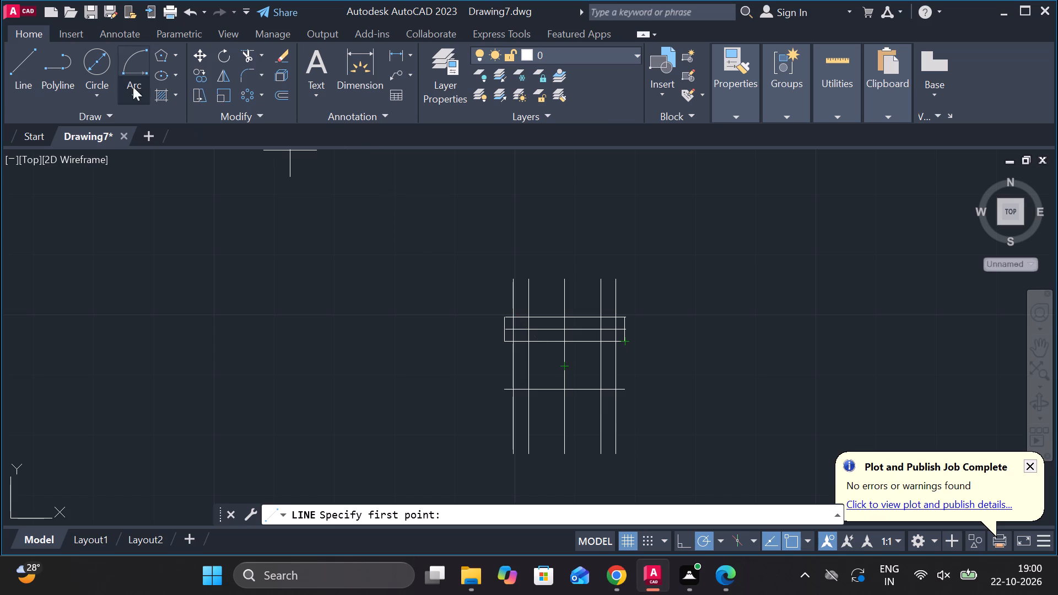
pyautogui.press('Escape')
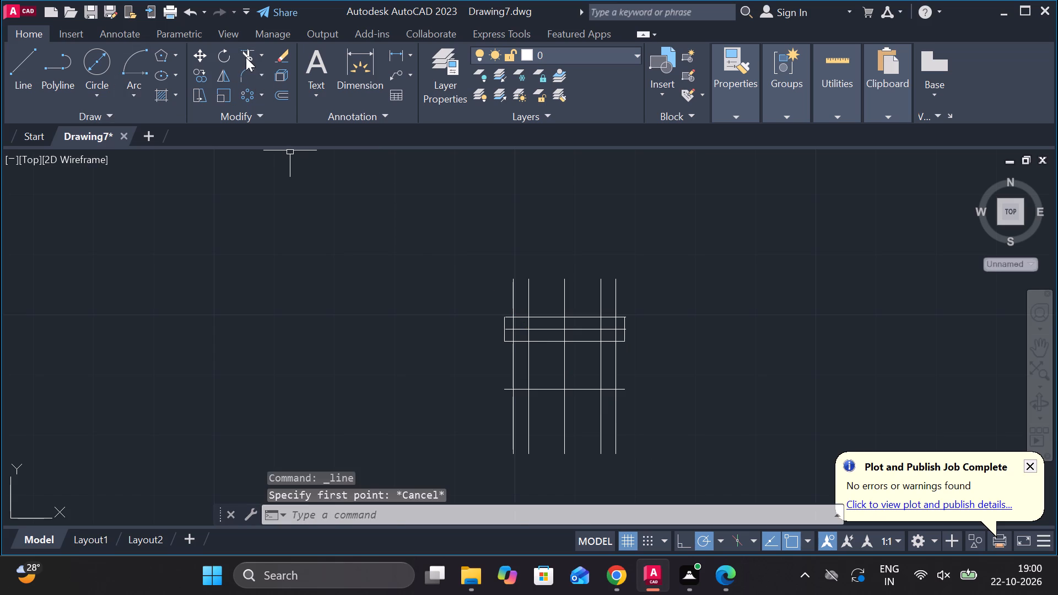
pyautogui.click(246, 57)
pyautogui.moveTo(495, 294); pyautogui.dragTo(666, 291)
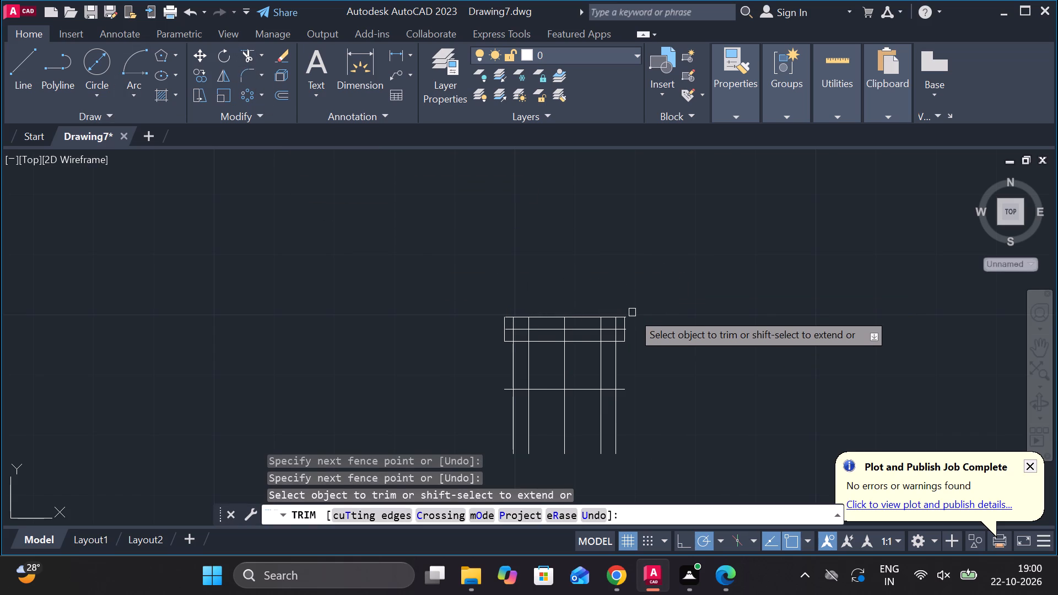
pyautogui.scroll(2, 632, 312)
pyautogui.scroll(-2, 632, 312)
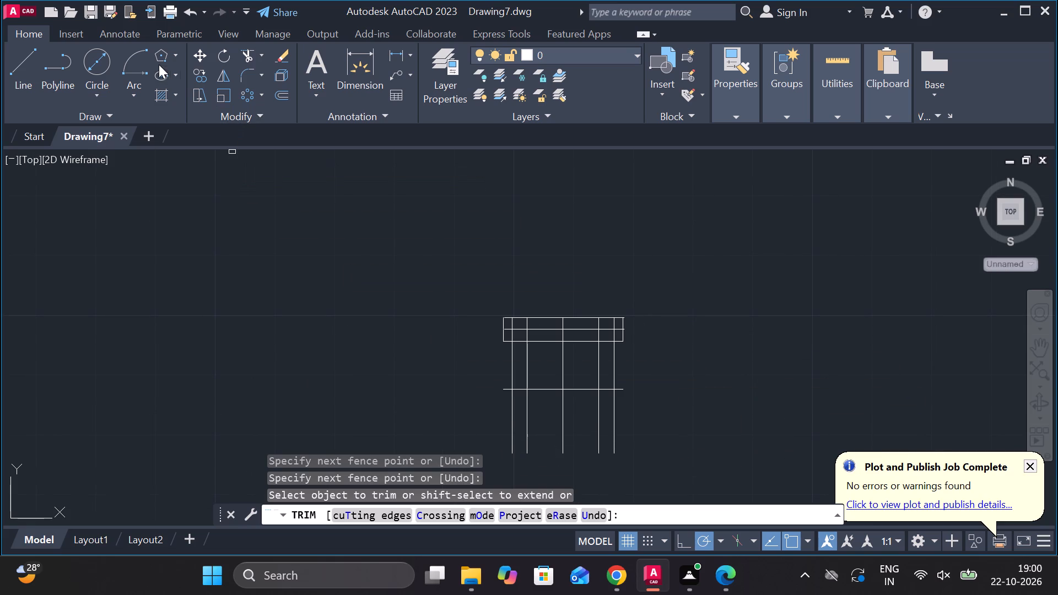
# Trim the vertical lines below the lower horizontal line and that line's ends beyond the outer verticals.
pyautogui.click(252, 57)
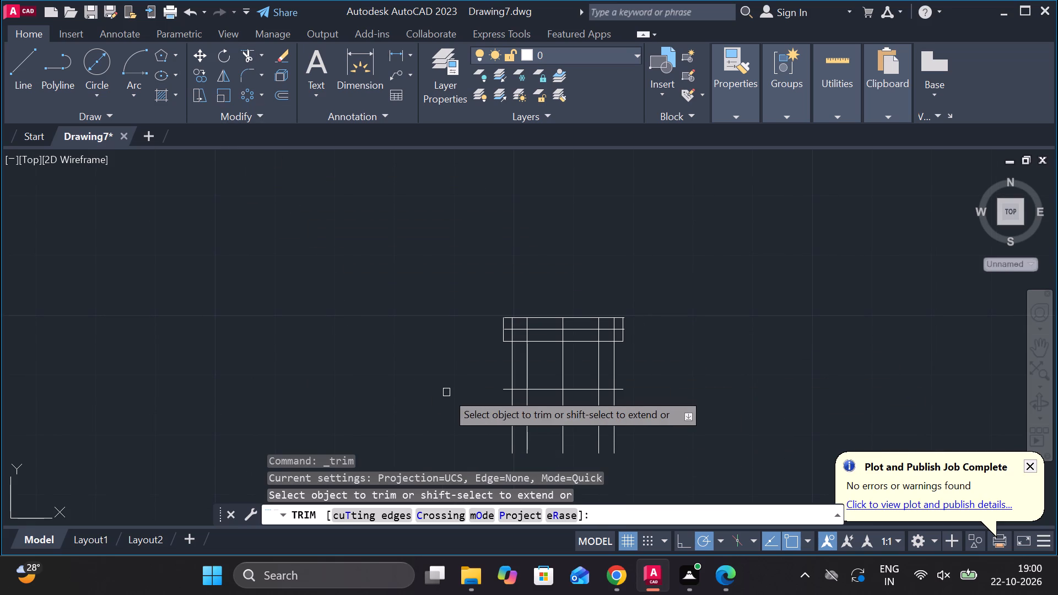
pyautogui.moveTo(454, 417); pyautogui.dragTo(713, 418)
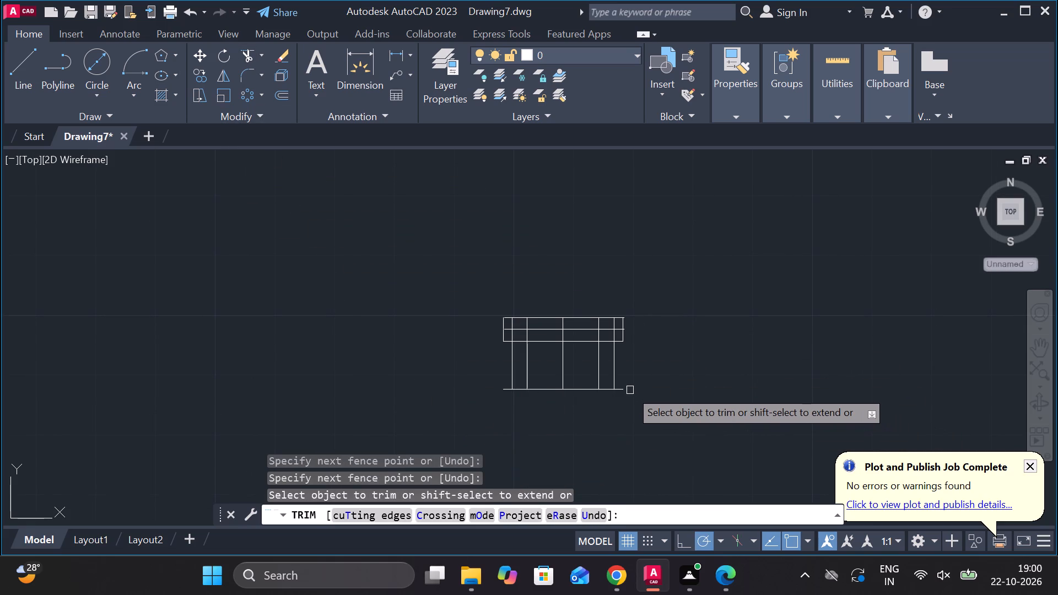
pyautogui.click(621, 390)
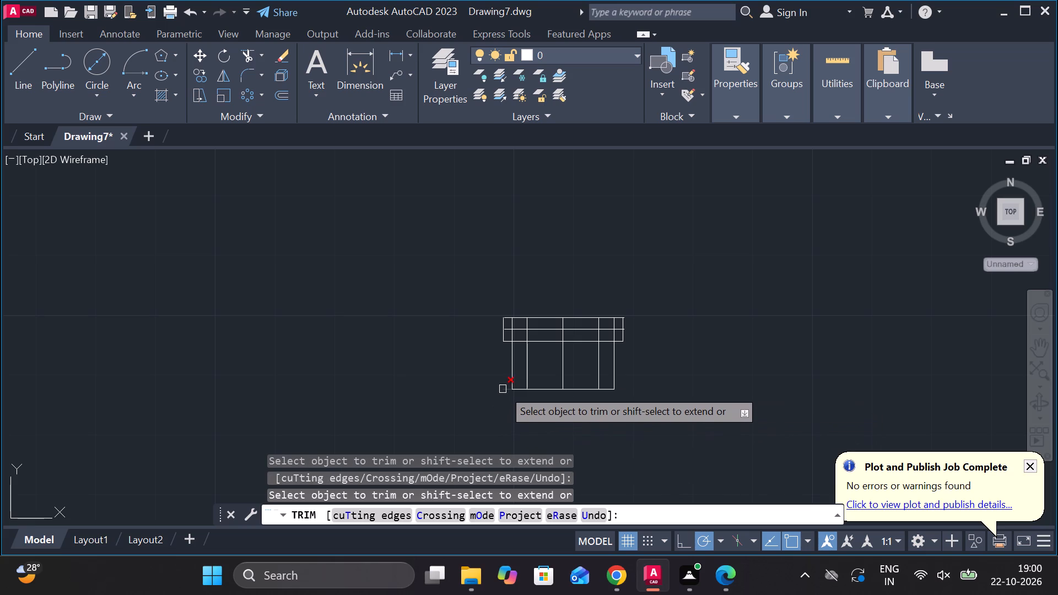
pyautogui.click(503, 389)
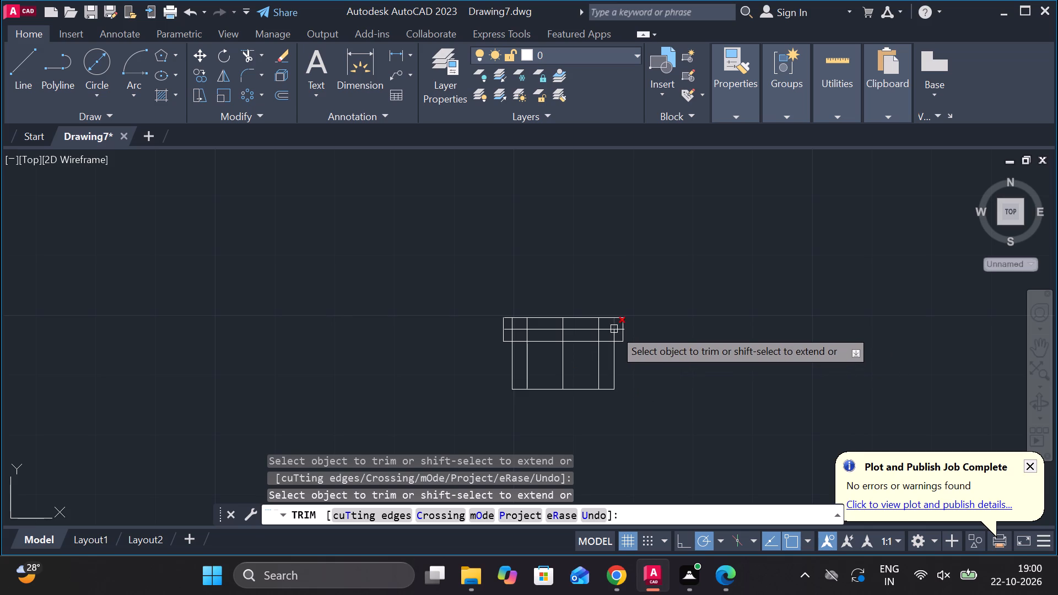
# Trim the right outer vertical line inside the head and the middle horizontal line beyond the right inner vertical.
pyautogui.scroll(2, 614, 329)
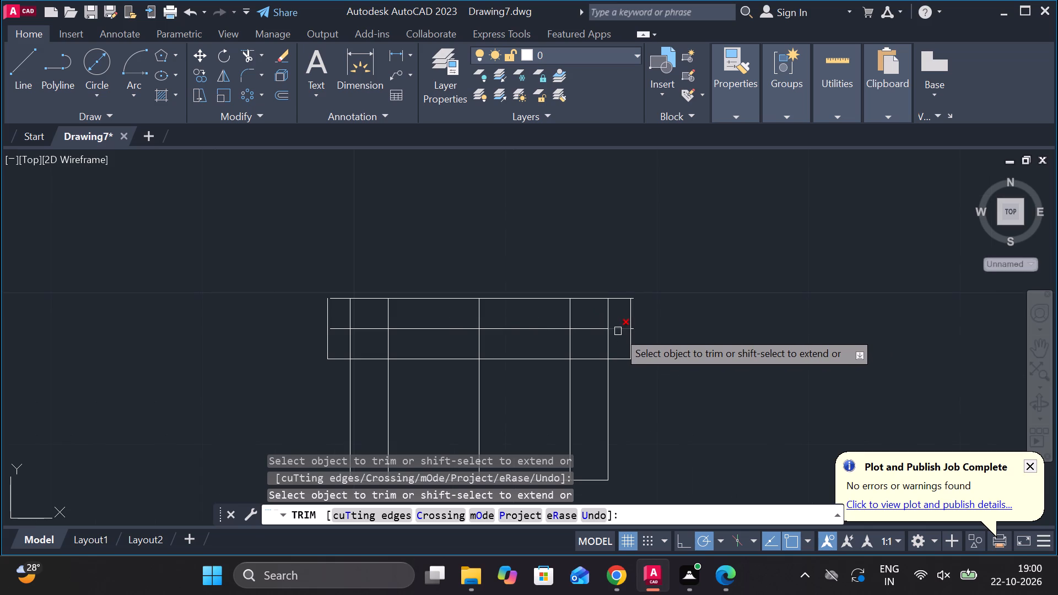
pyautogui.click(618, 331)
pyautogui.click(608, 313)
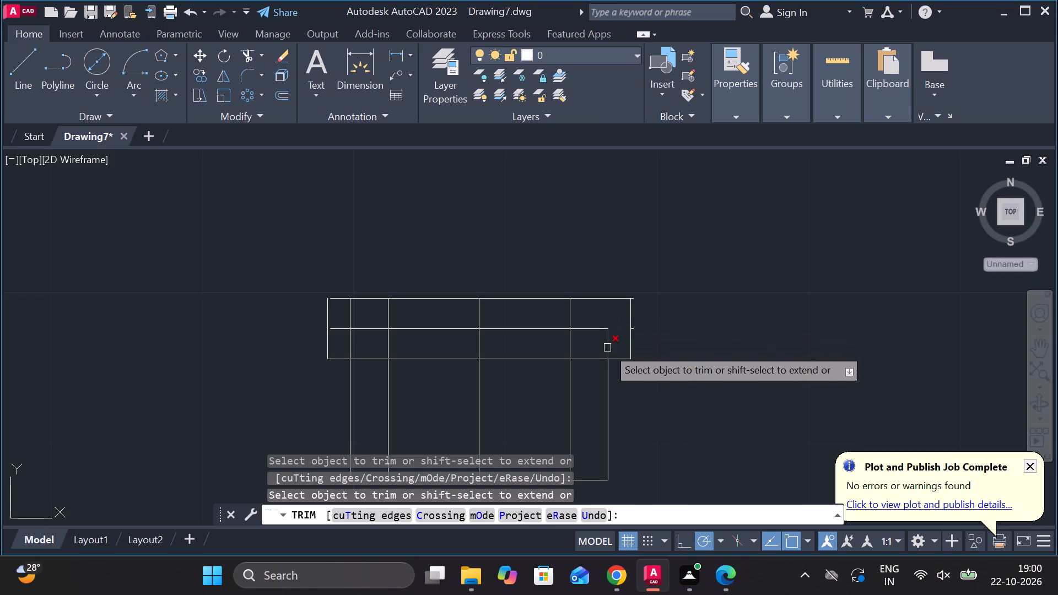
pyautogui.click(607, 348)
pyautogui.click(600, 331)
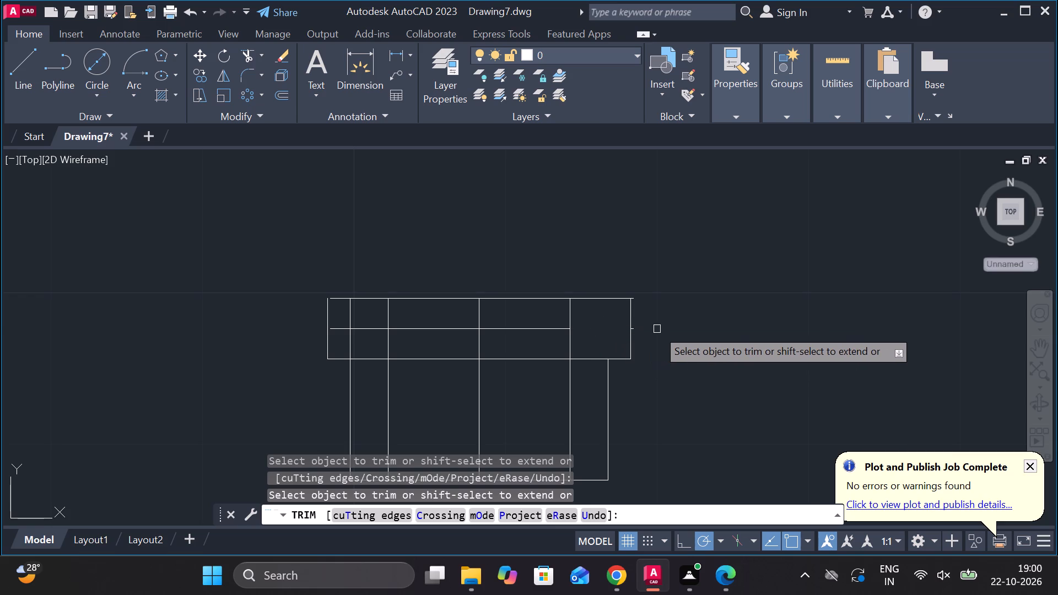
pyautogui.scroll(2, 657, 329)
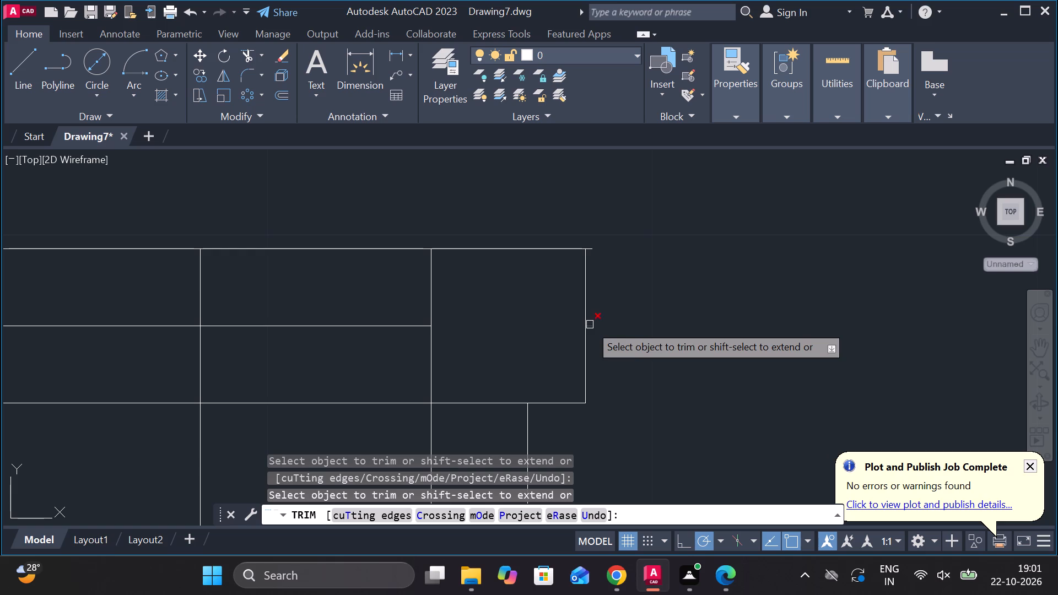
pyautogui.click(590, 324)
pyautogui.scroll(-3, 620, 329)
pyautogui.scroll(3, 628, 306)
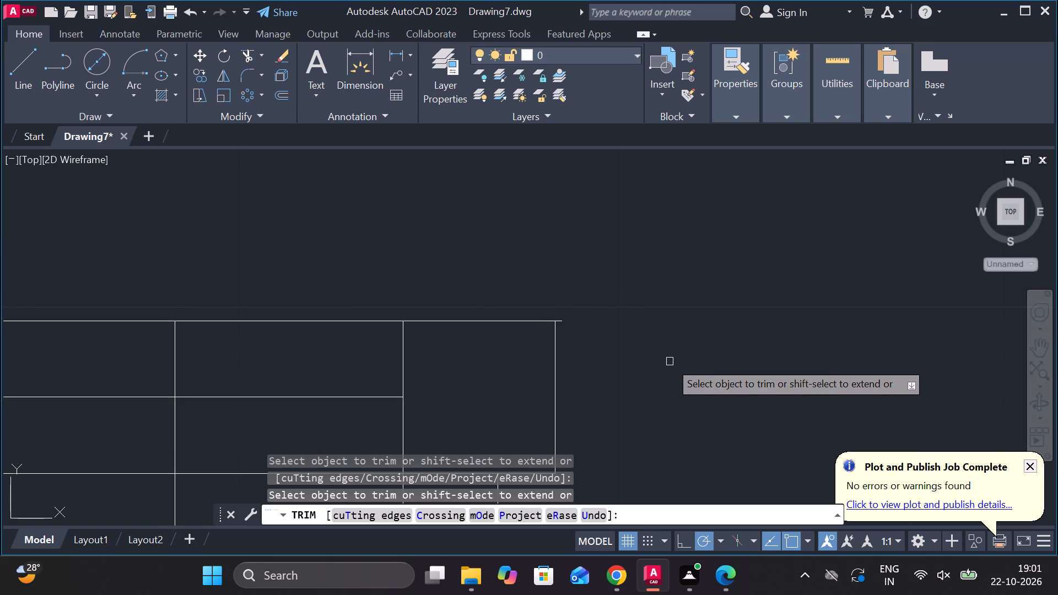
pyautogui.press('Escape')
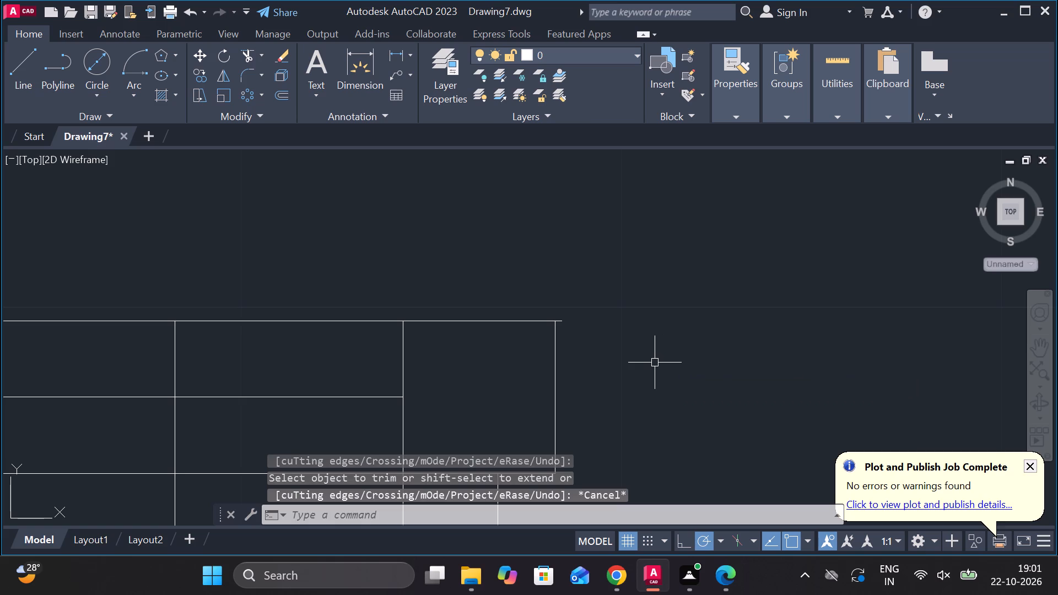
# Clean up the head's top-right corner by extending the right edge to the top line and trimming the top line's overhang.
pyautogui.write('ex')
pyautogui.press('Return')
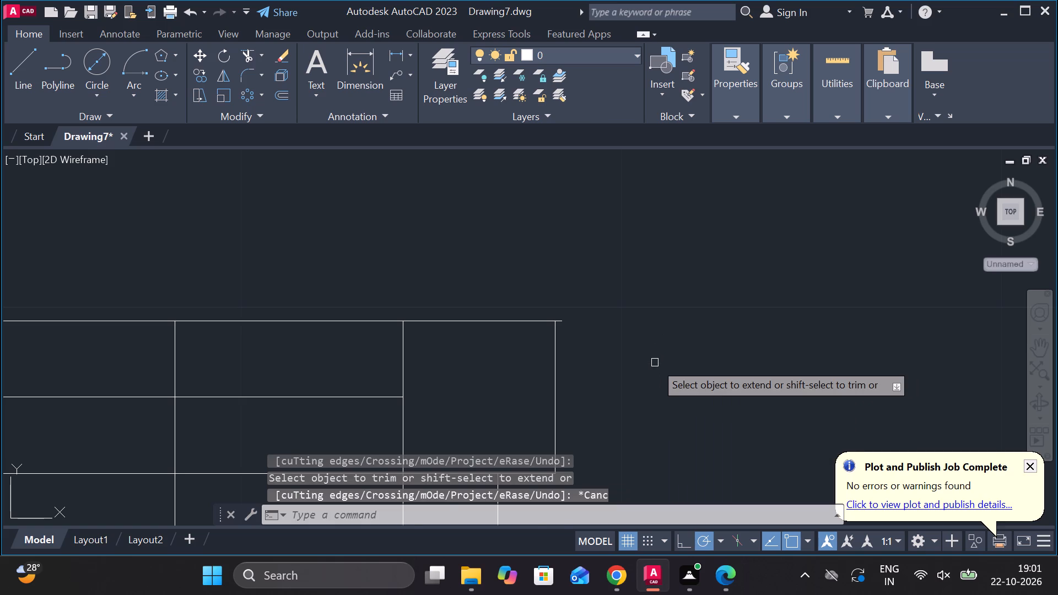
pyautogui.click(558, 382)
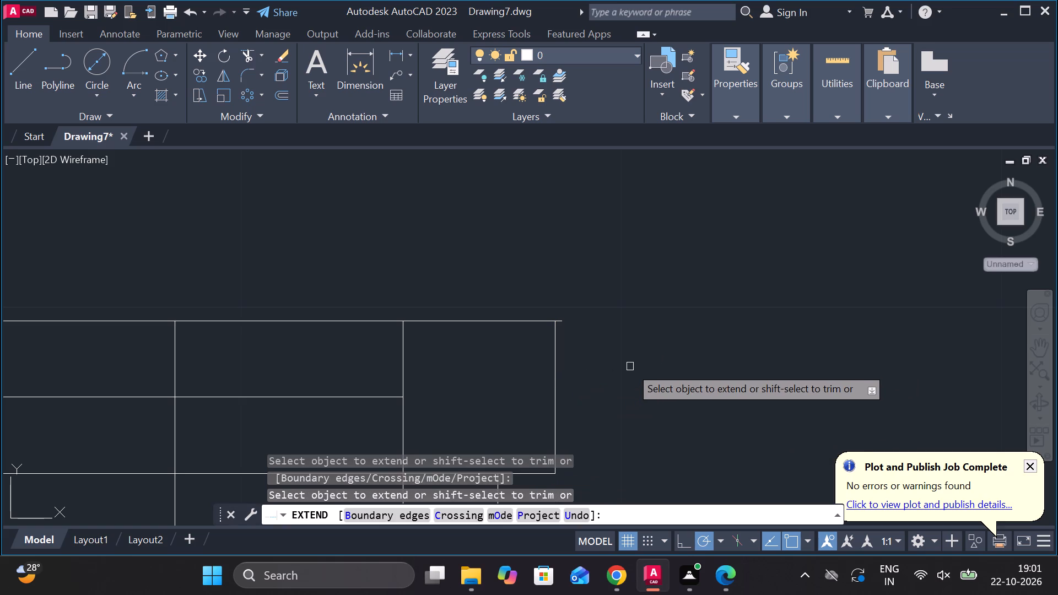
pyautogui.press('Escape')
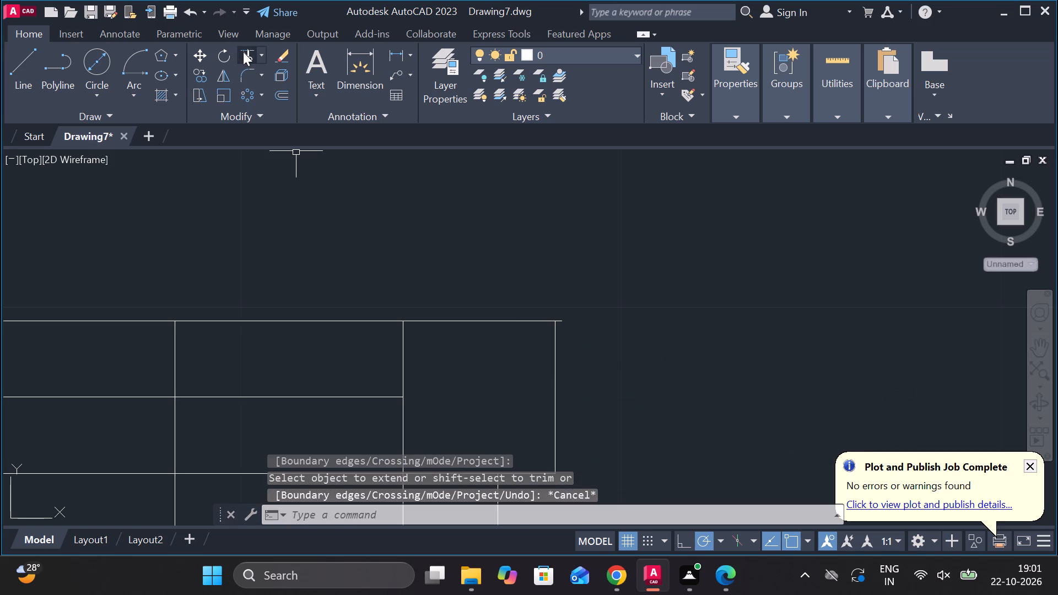
pyautogui.click(243, 52)
pyautogui.click(564, 320)
pyautogui.scroll(-2, 616, 321)
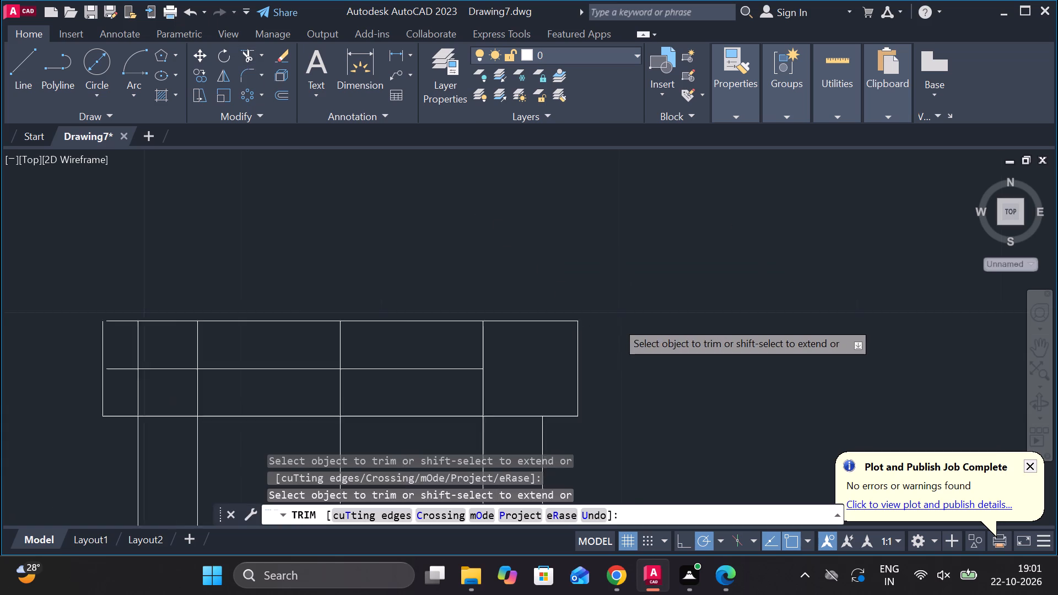
pyautogui.scroll(3, 307, 363)
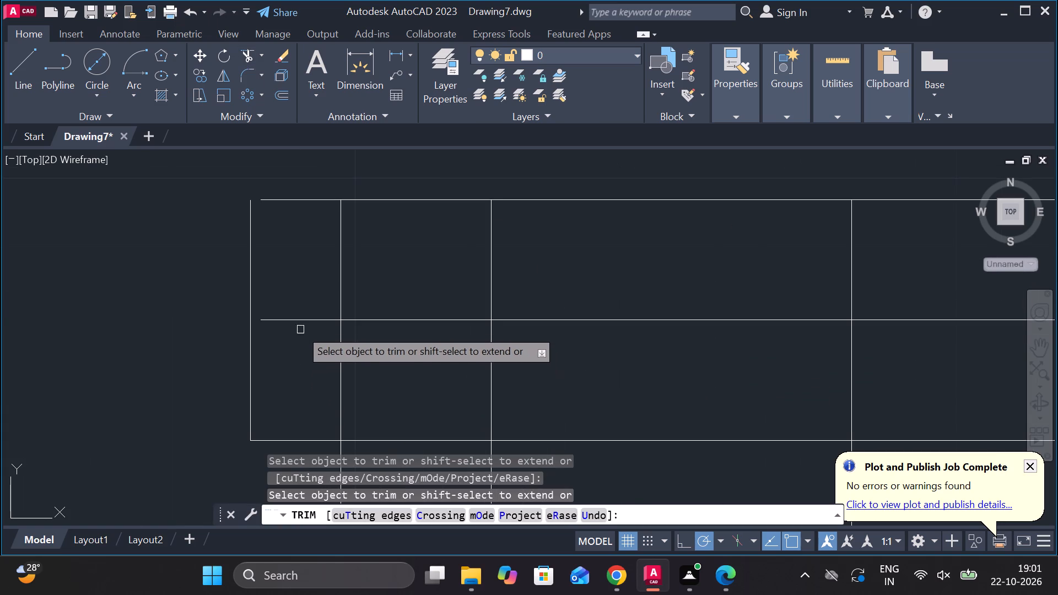
# Trim the left outer vertical line inside the head and the middle horizontal line beyond the left inner vertical.
pyautogui.click(299, 318)
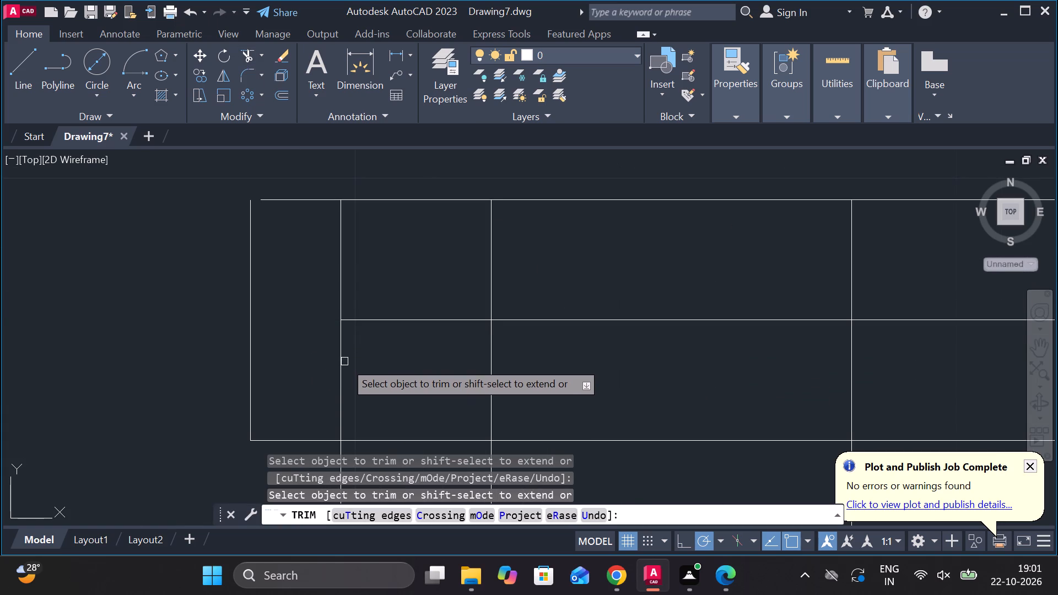
pyautogui.click(344, 366)
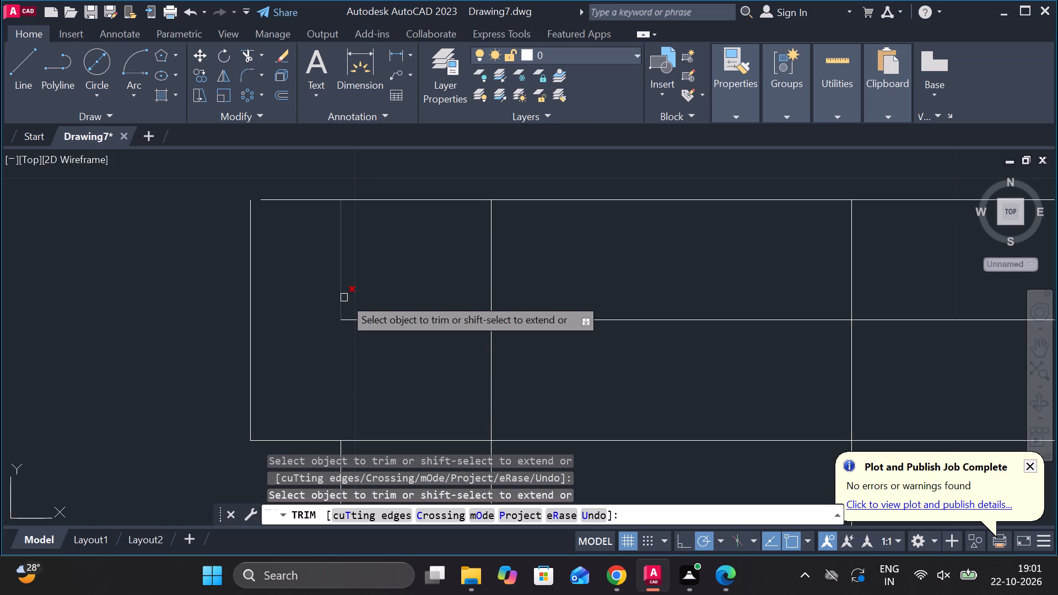
pyautogui.click(344, 297)
pyautogui.click(364, 324)
pyautogui.scroll(-3, 535, 338)
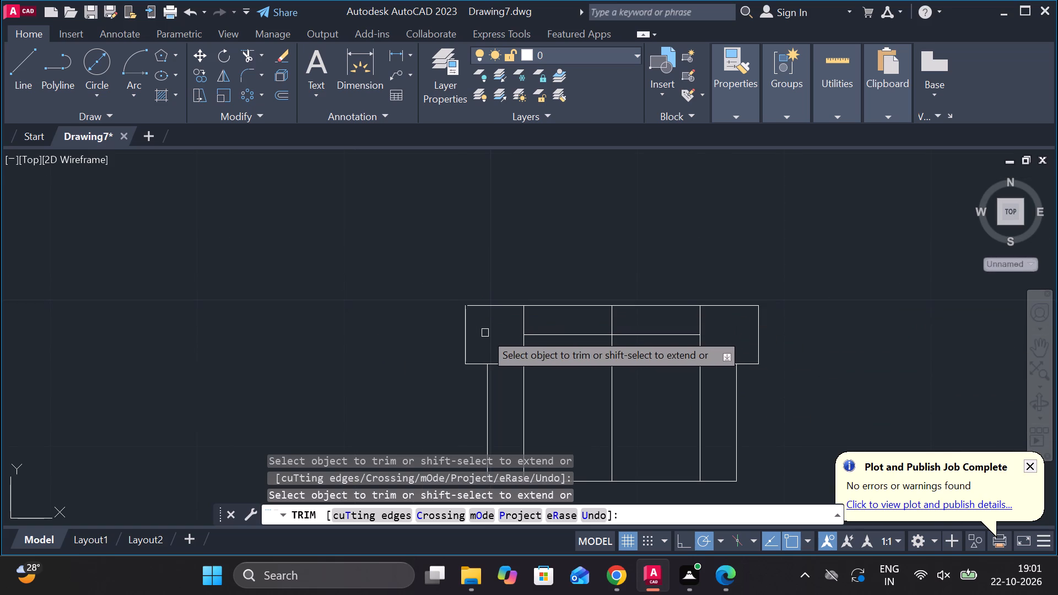
pyautogui.press('Escape')
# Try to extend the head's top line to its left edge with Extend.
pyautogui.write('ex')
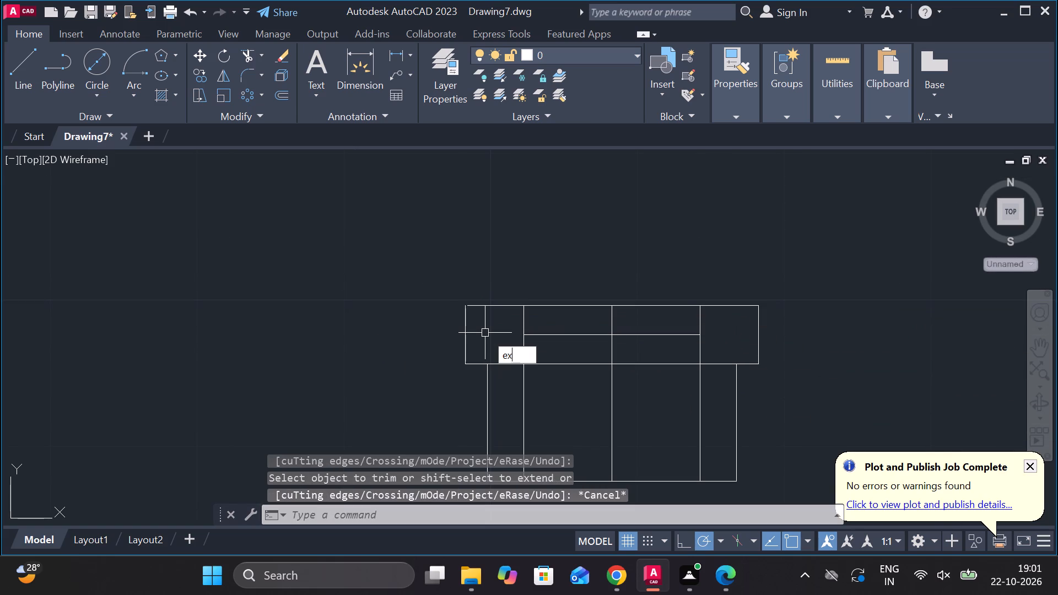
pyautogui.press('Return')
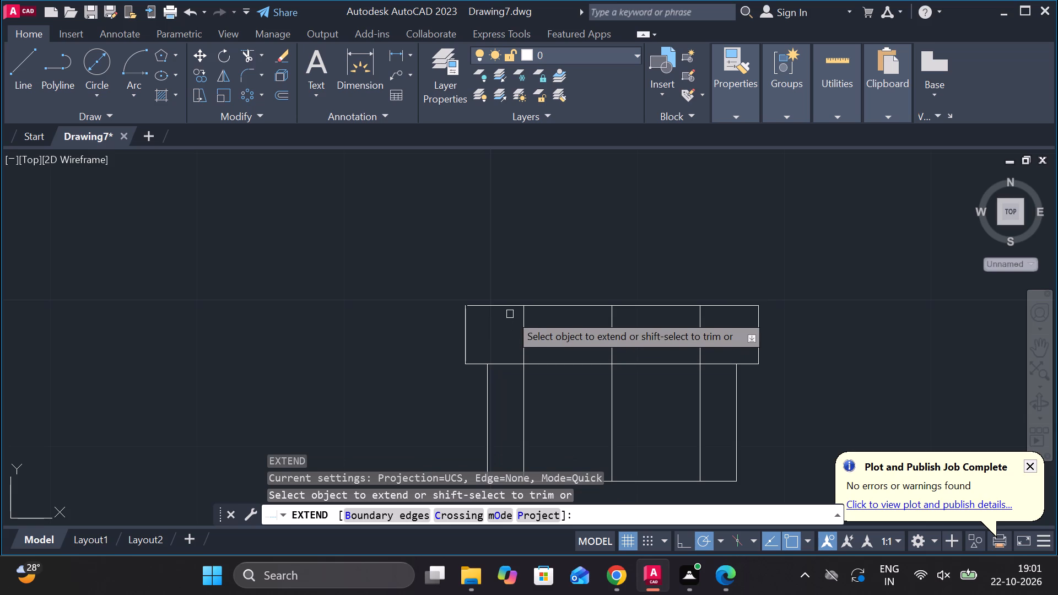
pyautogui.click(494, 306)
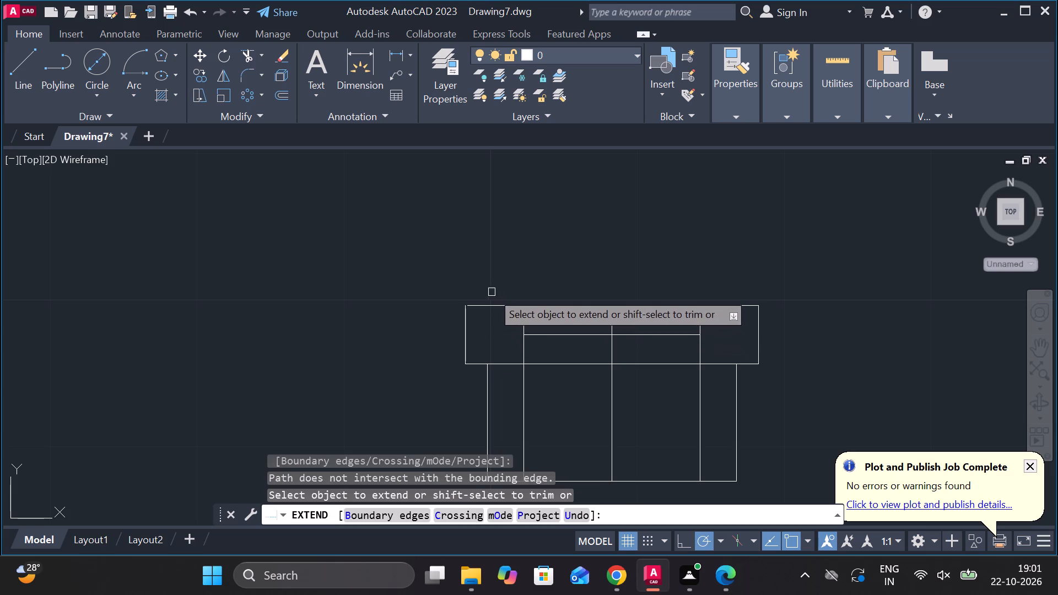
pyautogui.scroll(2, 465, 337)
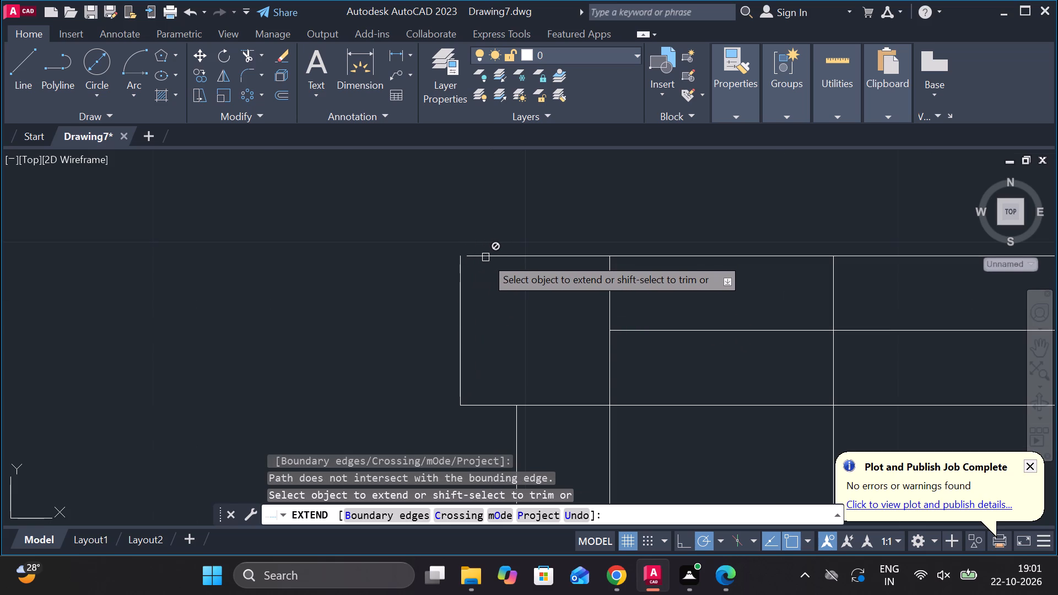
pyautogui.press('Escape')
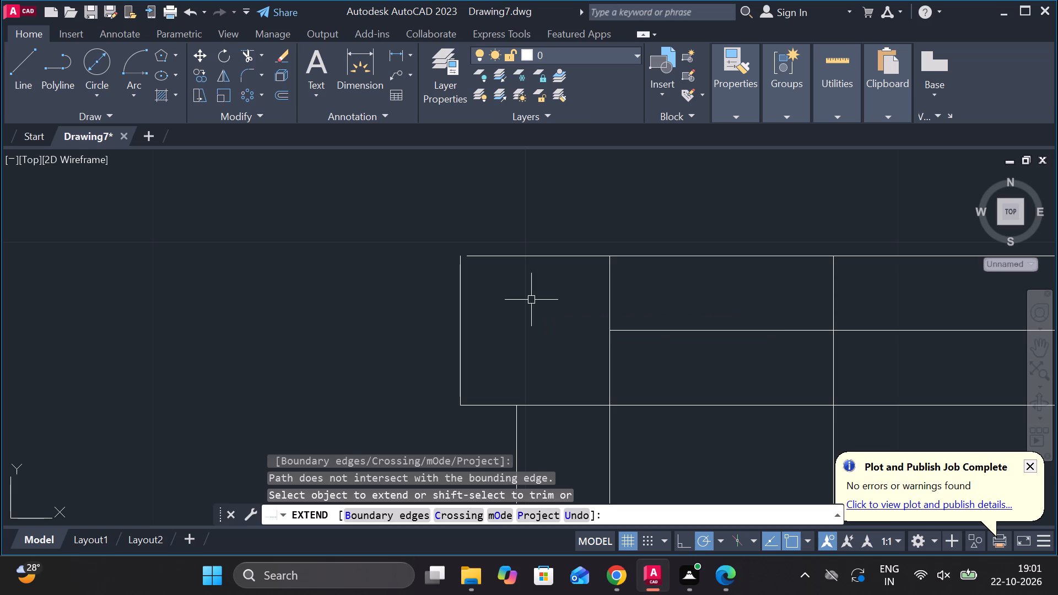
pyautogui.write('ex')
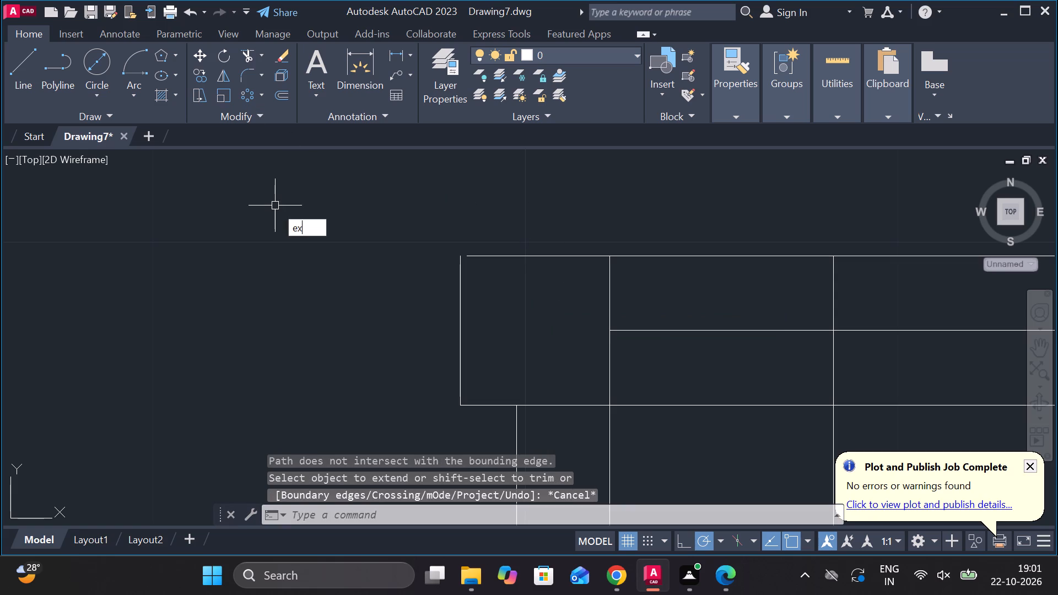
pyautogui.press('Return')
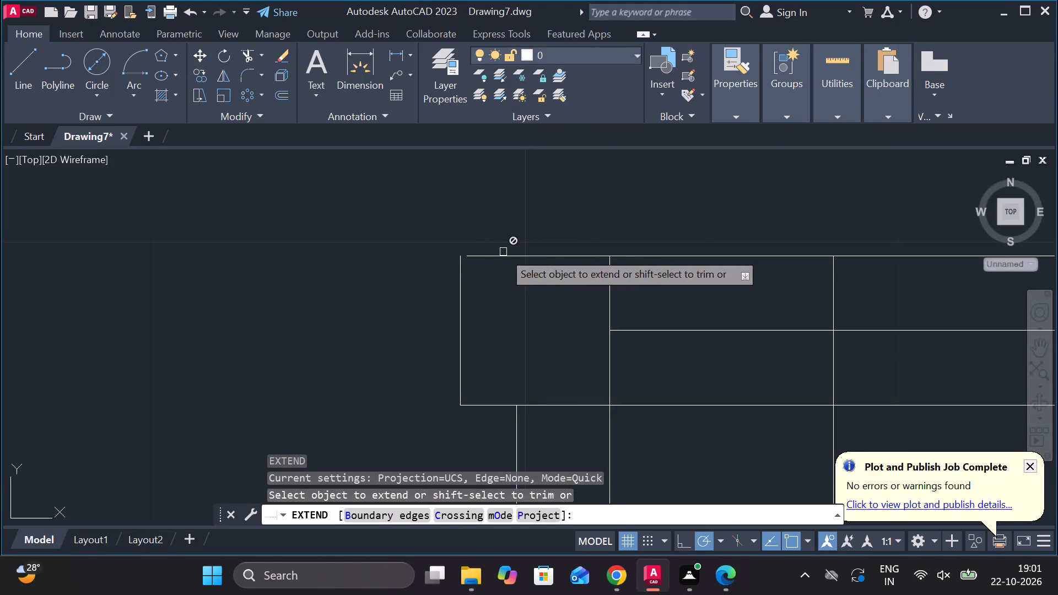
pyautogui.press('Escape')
# Stretch the head's top line past the left edge, and stretch the left edge up beyond the top line.
pyautogui.click(540, 250)
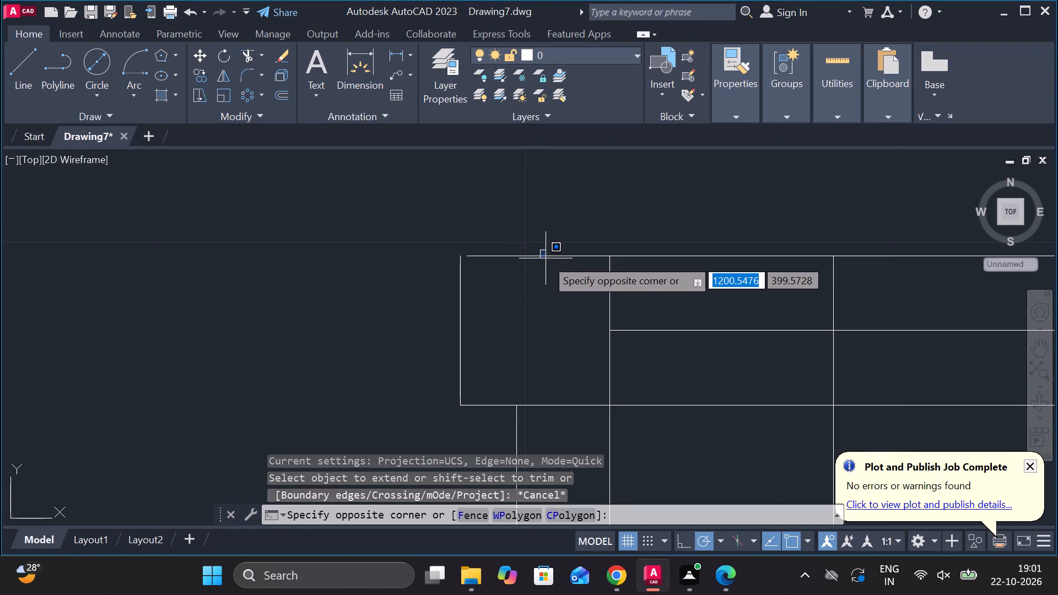
pyautogui.press('Escape')
pyautogui.click(549, 256)
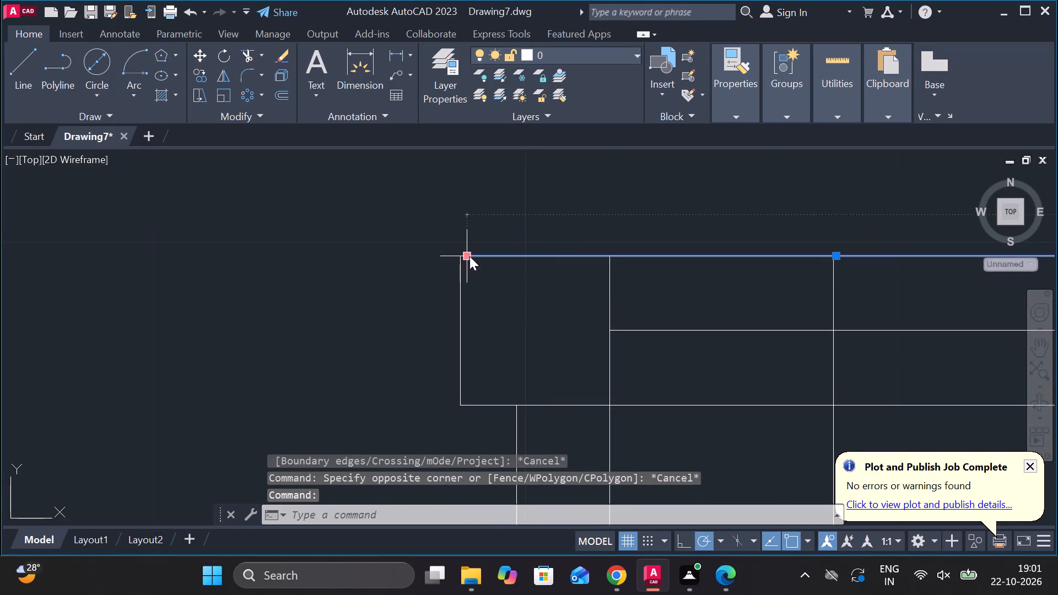
pyautogui.click(469, 256)
pyautogui.click(386, 259)
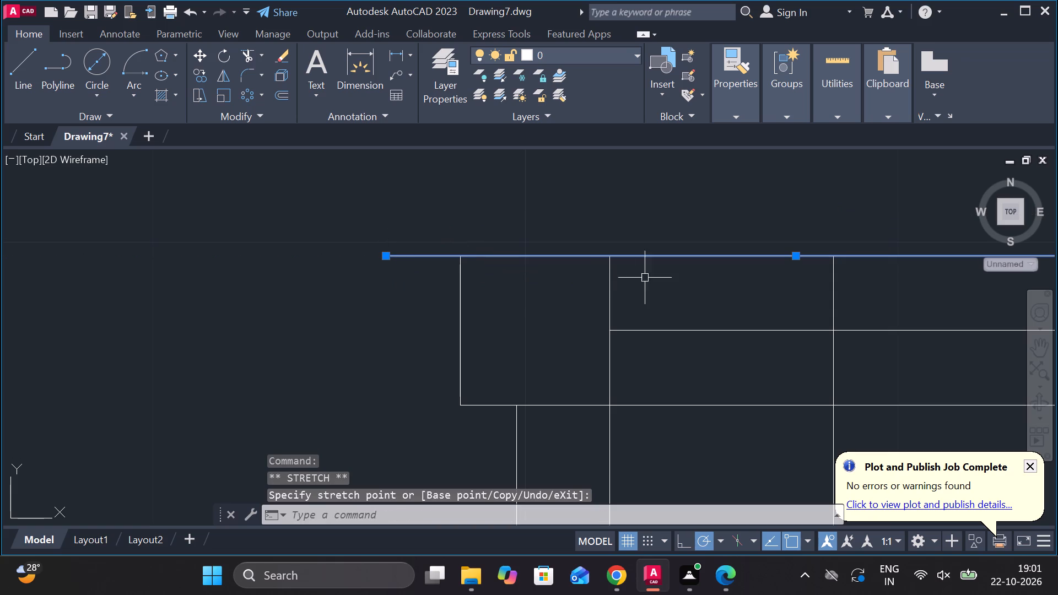
pyautogui.click(458, 301)
pyautogui.click(463, 256)
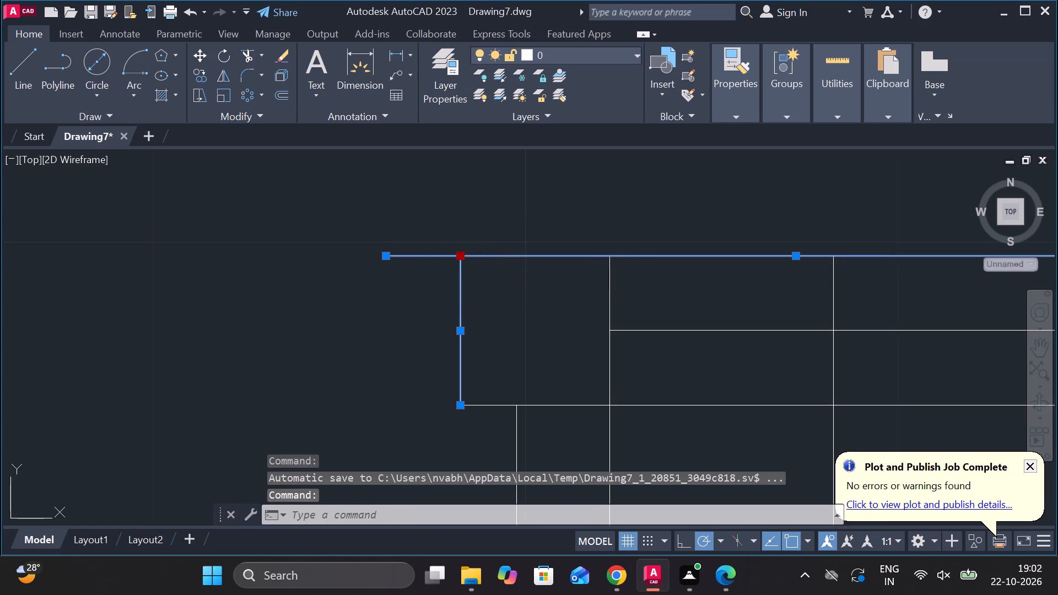
pyautogui.click(465, 218)
pyautogui.press('Escape')
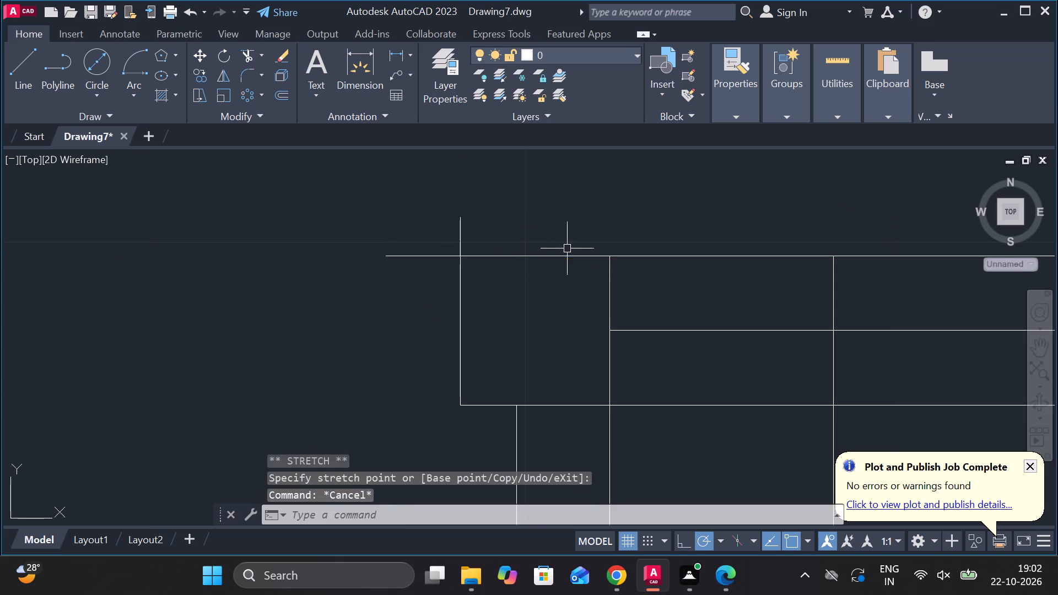
# Trim the overhanging ends of the top line and left edge at the head's top-left corner.
pyautogui.click(254, 59)
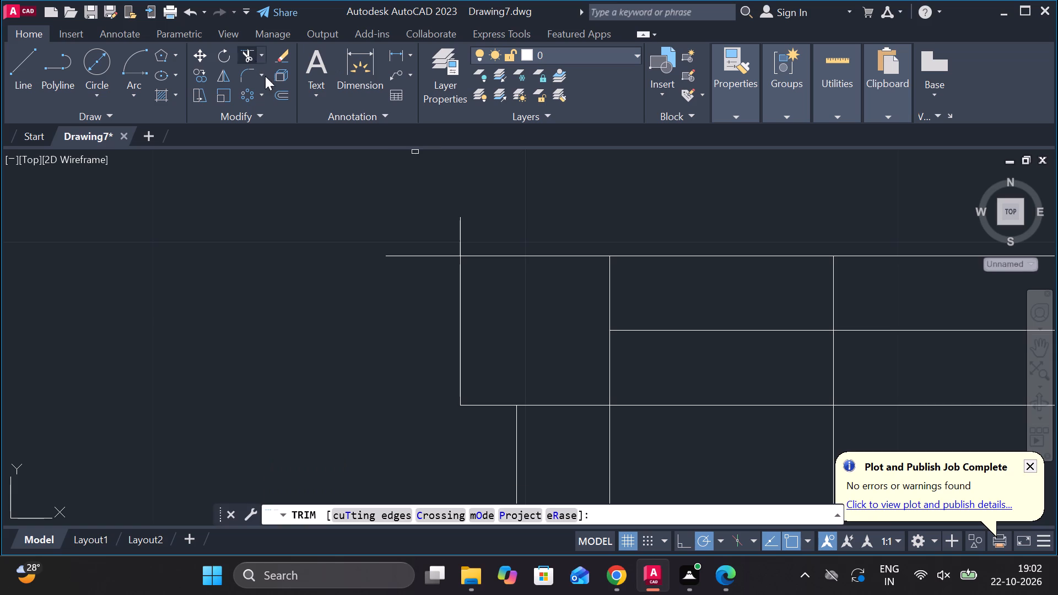
pyautogui.click(423, 256)
pyautogui.click(459, 230)
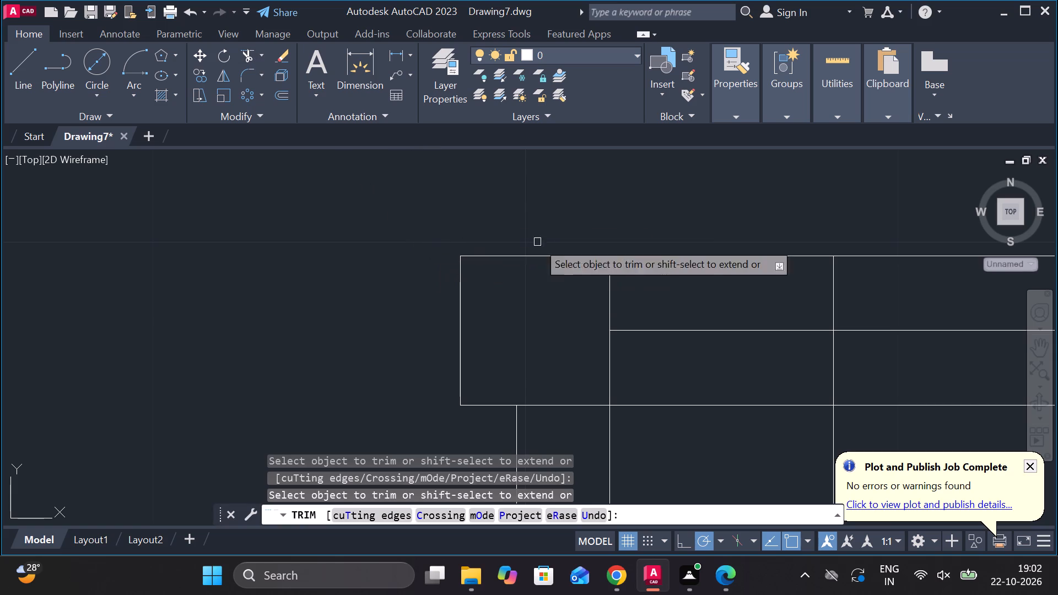
pyautogui.scroll(-2, 637, 235)
pyautogui.scroll(2, 883, 289)
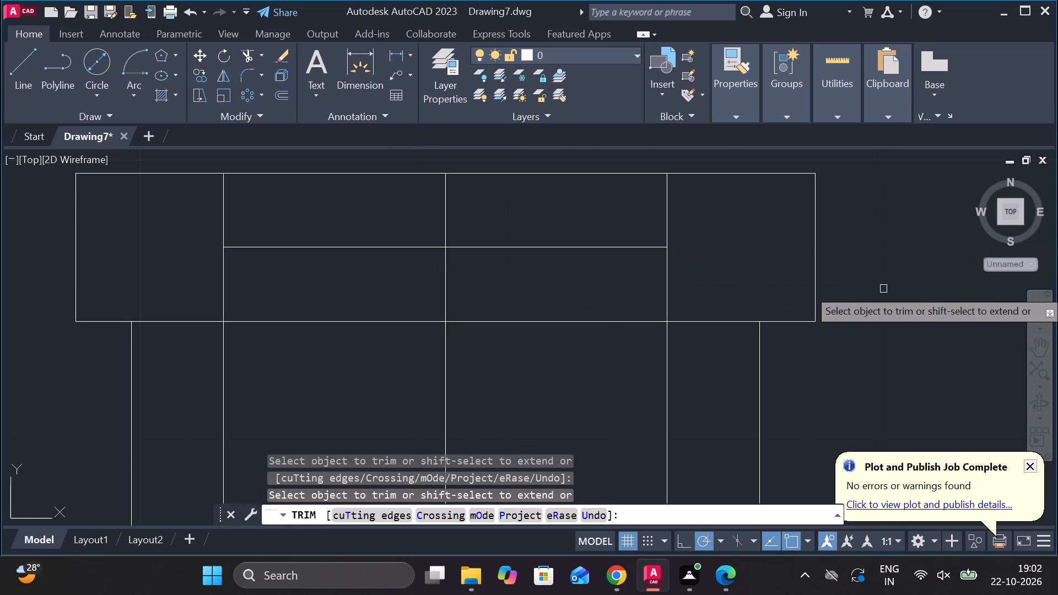
pyautogui.scroll(-1, 883, 289)
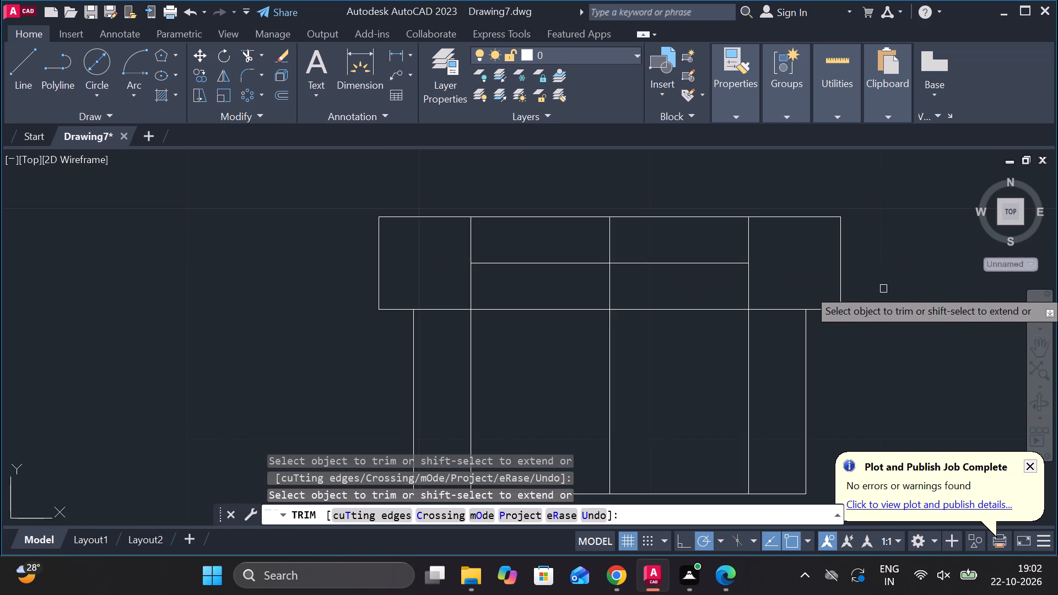
# Draw slanted lines from both ends of the middle horizontal line to the head's top-right and top-left corners.
pyautogui.moveTo(23, 61); pyautogui.dragTo(26, 68)
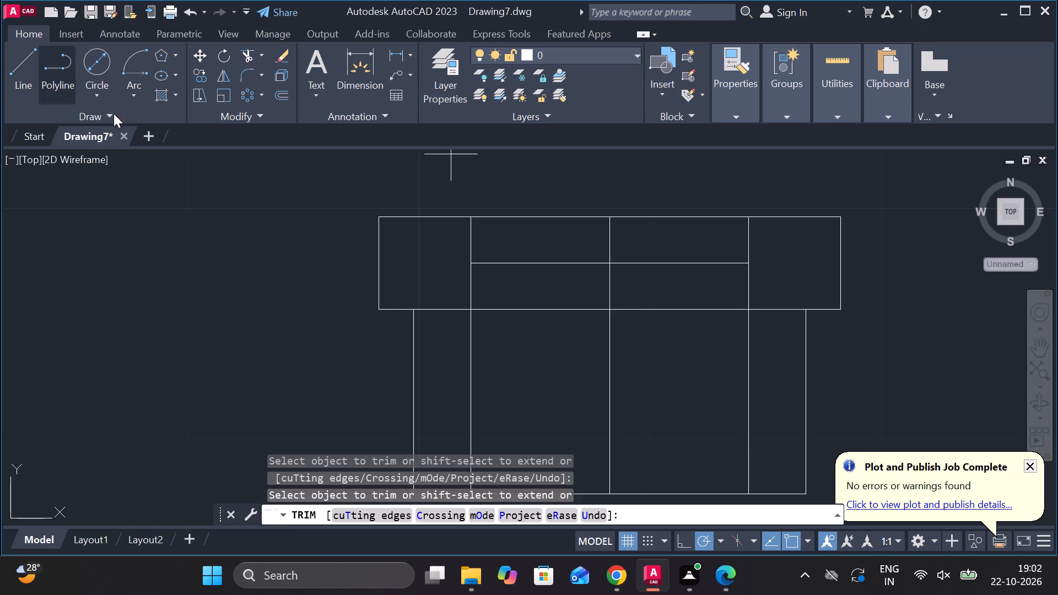
pyautogui.click(752, 263)
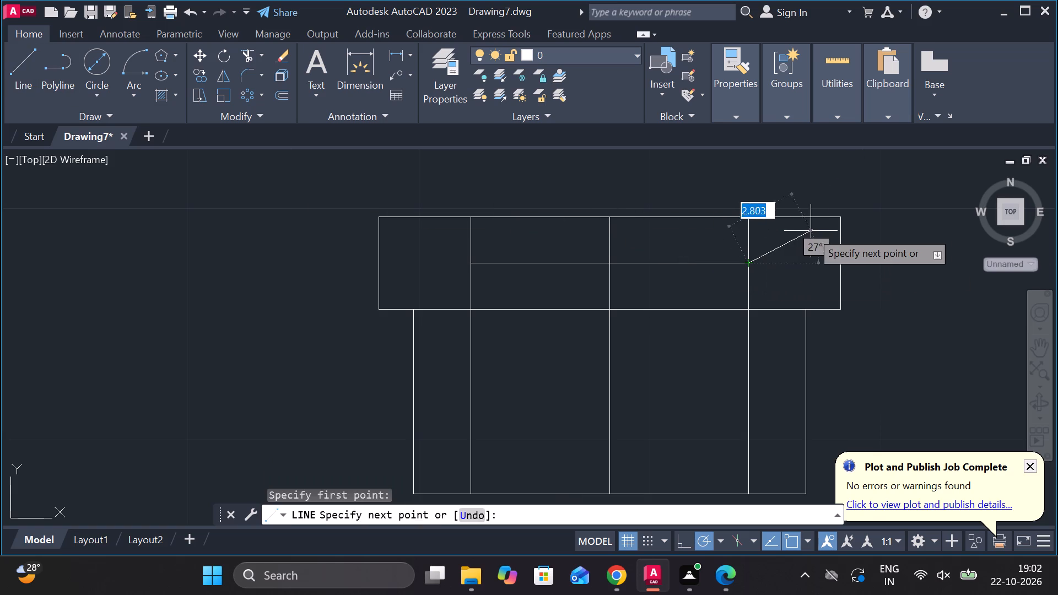
pyautogui.click(840, 220)
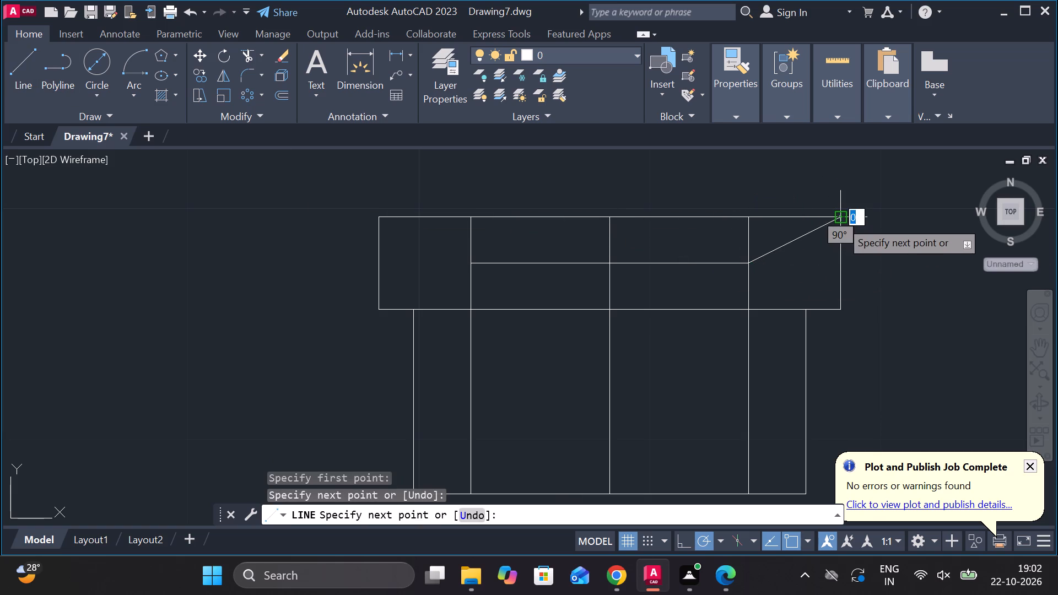
pyautogui.press('Escape')
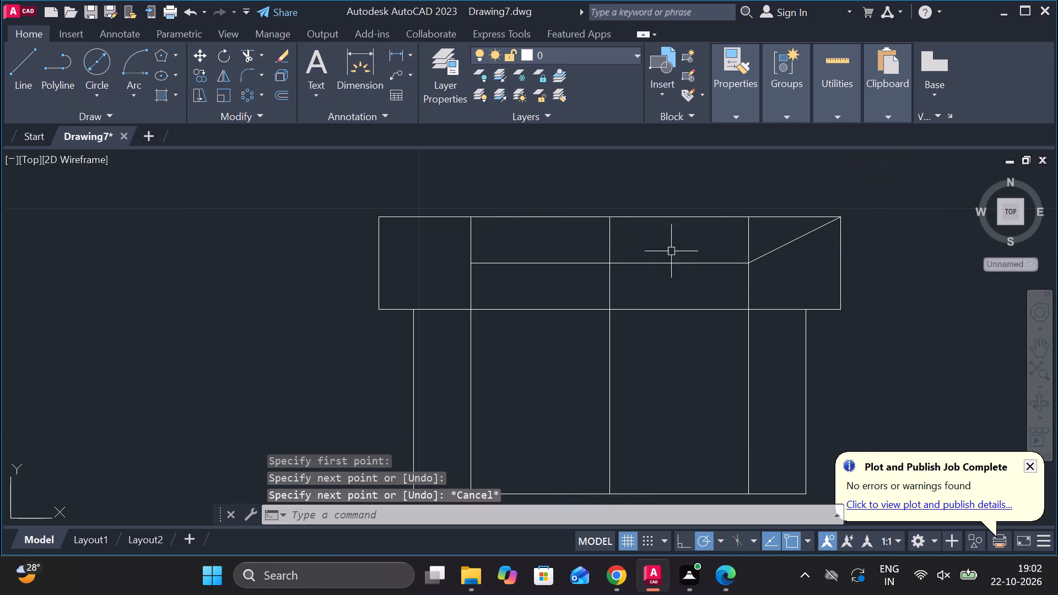
pyautogui.click(17, 74)
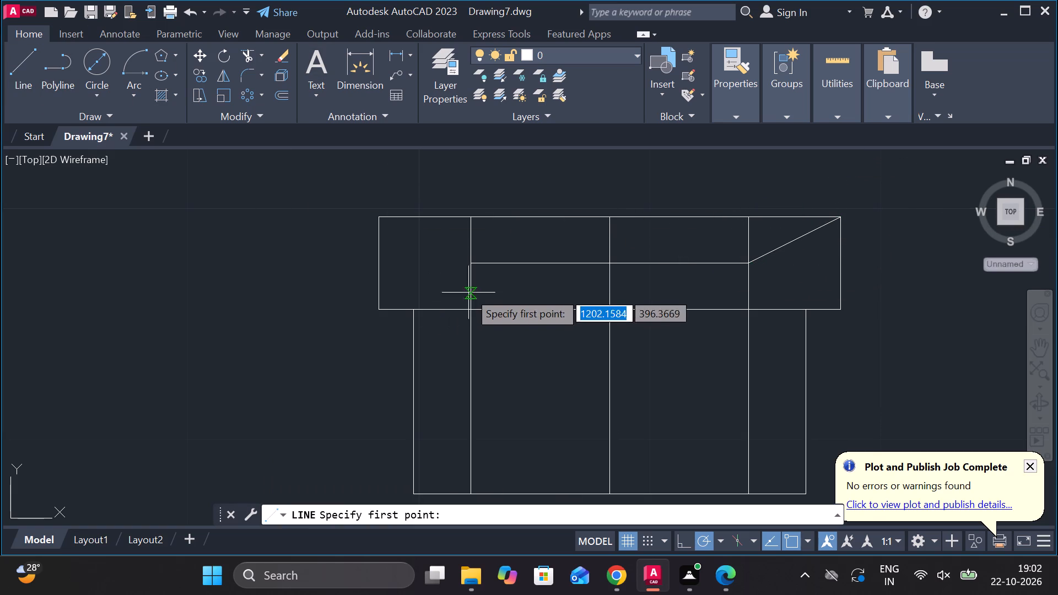
pyautogui.click(469, 267)
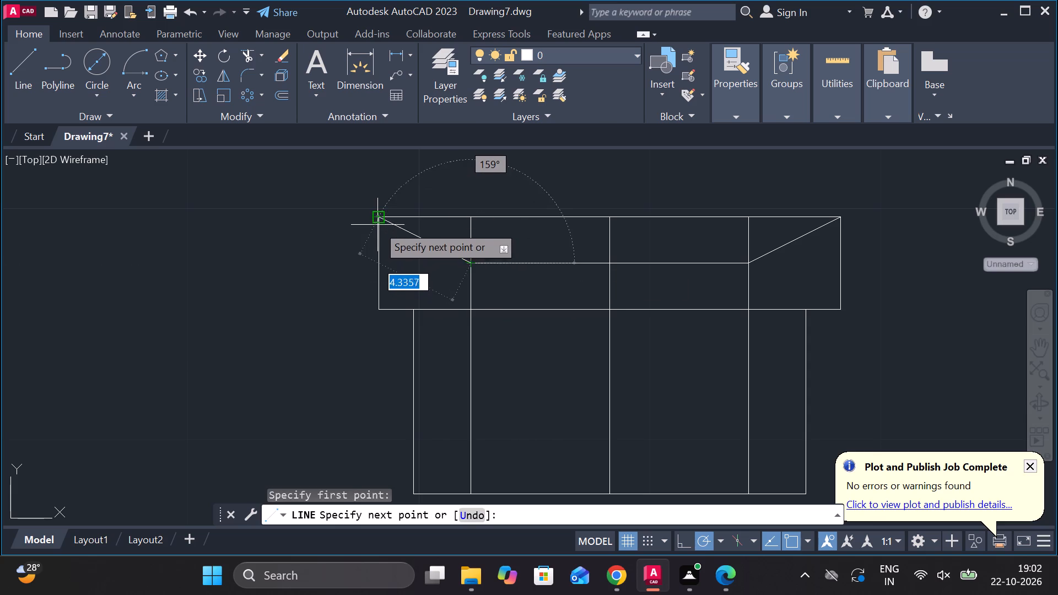
pyautogui.click(376, 221)
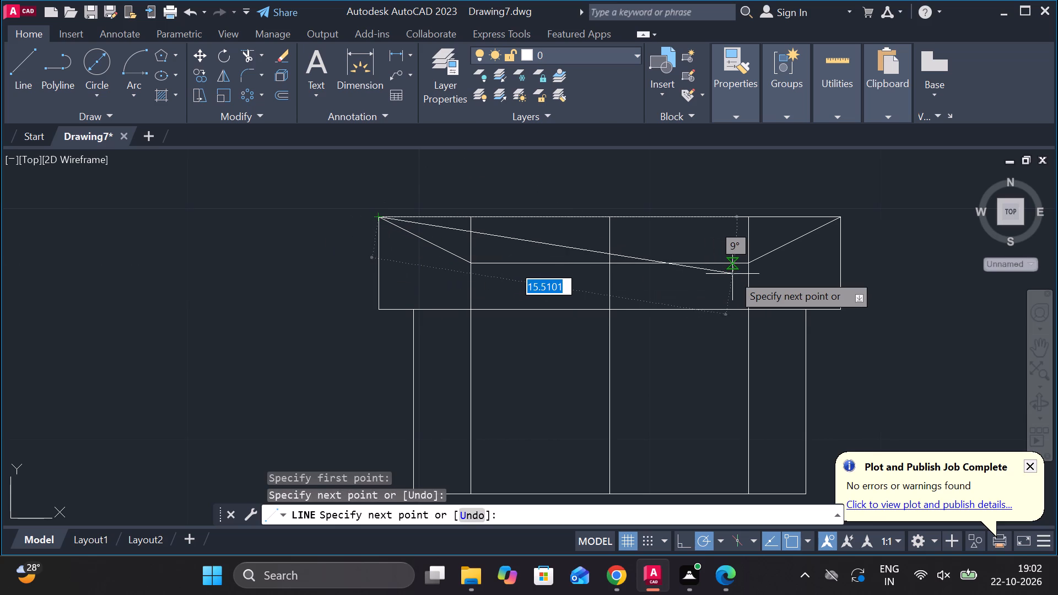
pyautogui.press('Escape')
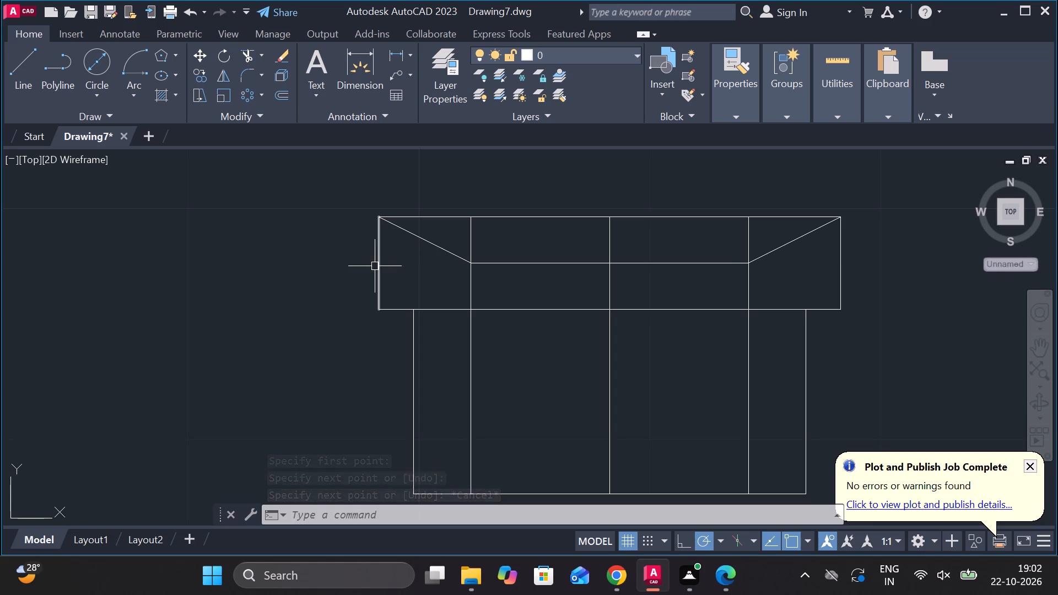
# Trim the left and right inner vertical lines between the head's top edge and the middle horizontal line.
pyautogui.click(245, 57)
pyautogui.click(468, 232)
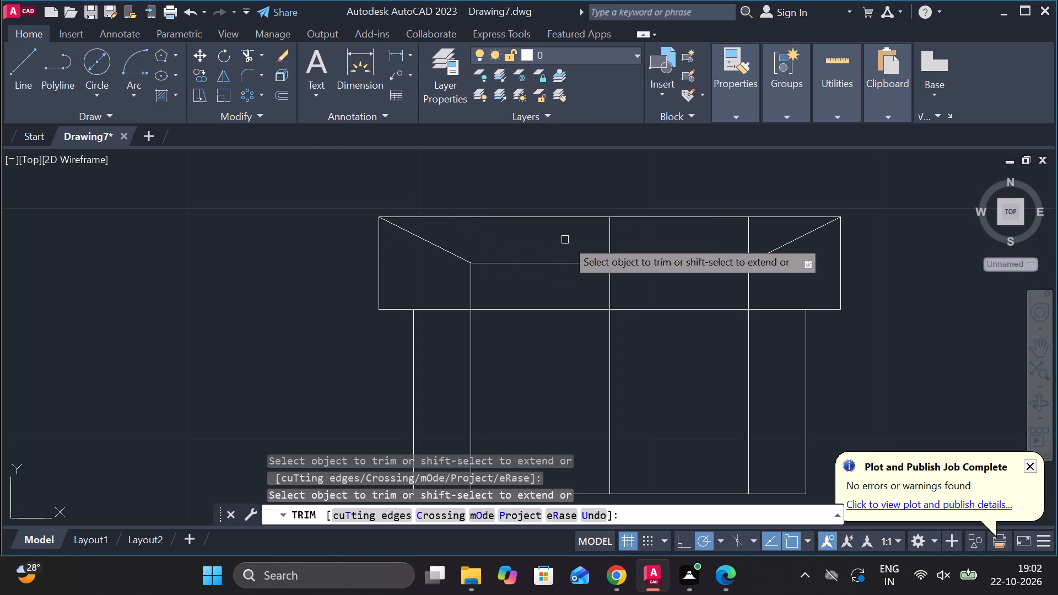
pyautogui.click(753, 231)
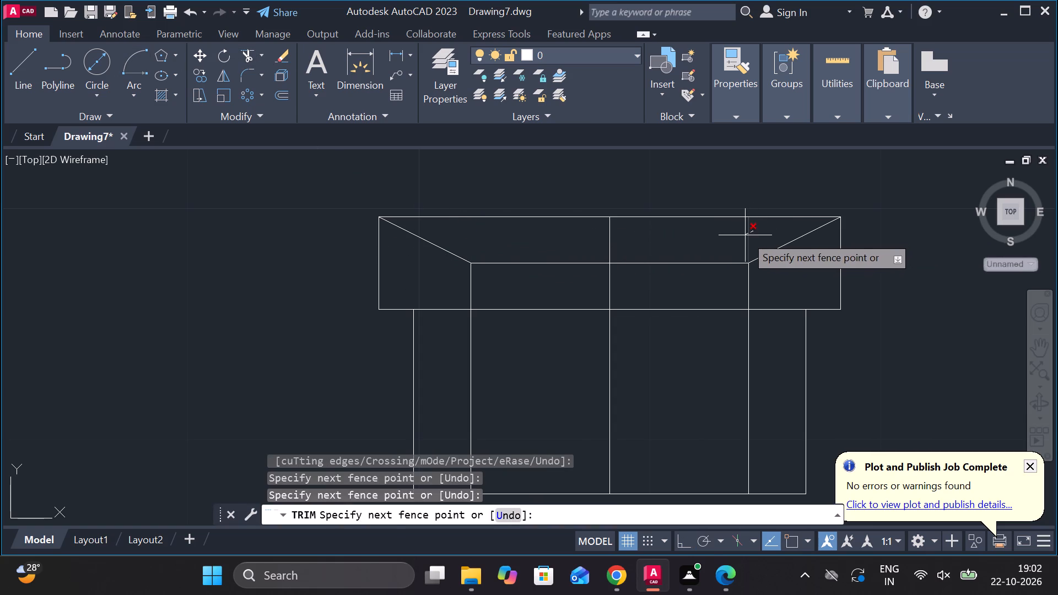
pyautogui.click(744, 235)
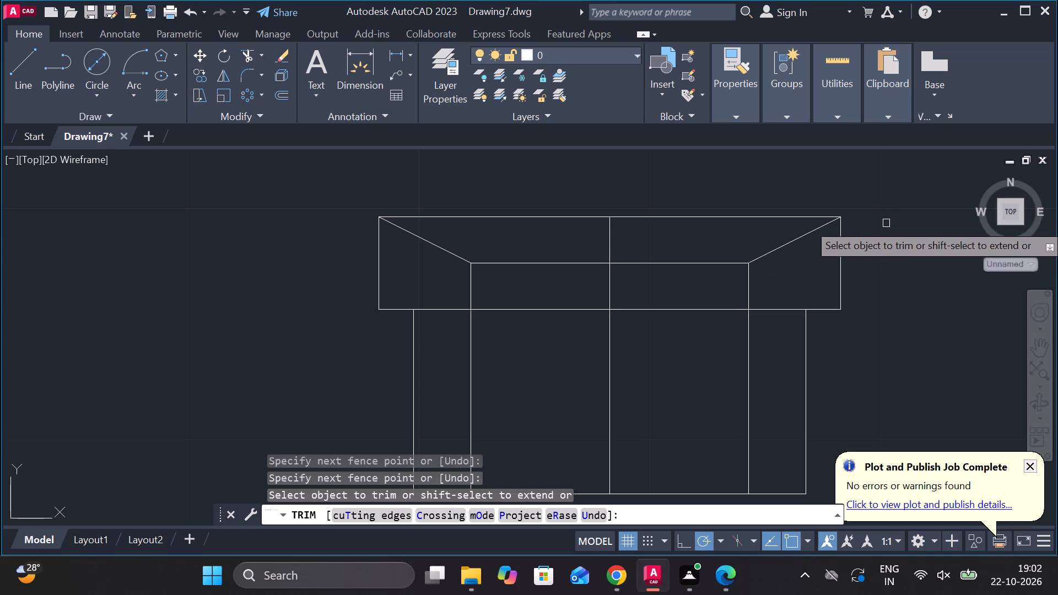
pyautogui.scroll(-1, 886, 223)
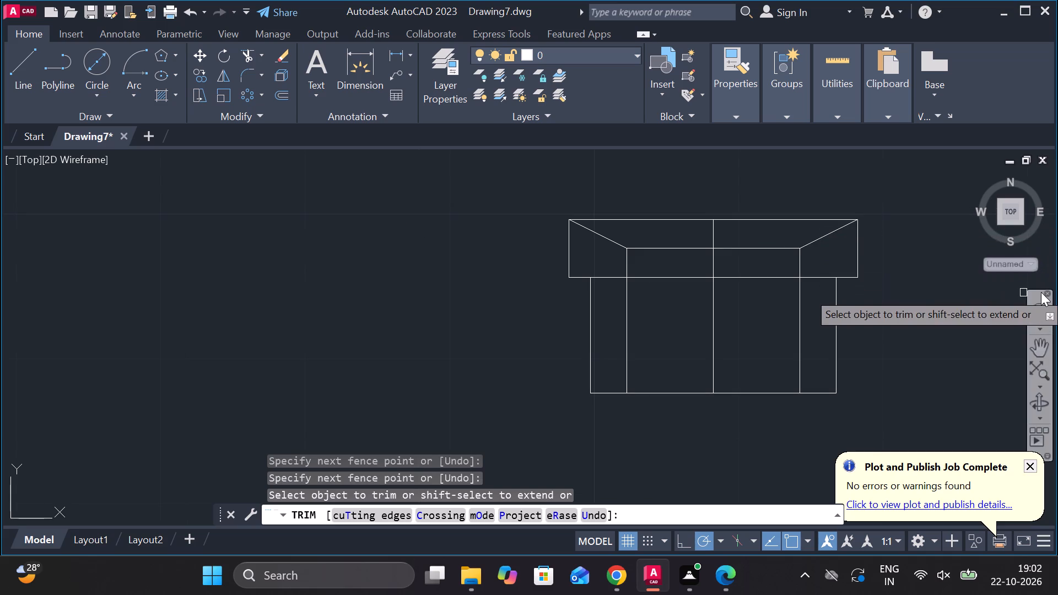
pyautogui.press('Escape')
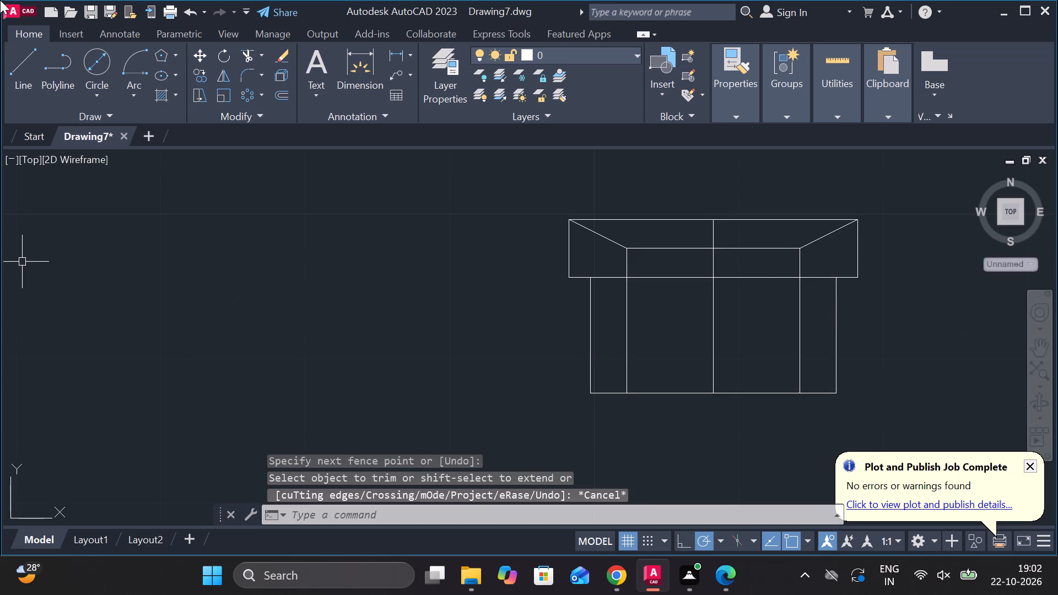
# Add a linear dimension for the full width of the head, placed above its top edge.
pyautogui.click(395, 55)
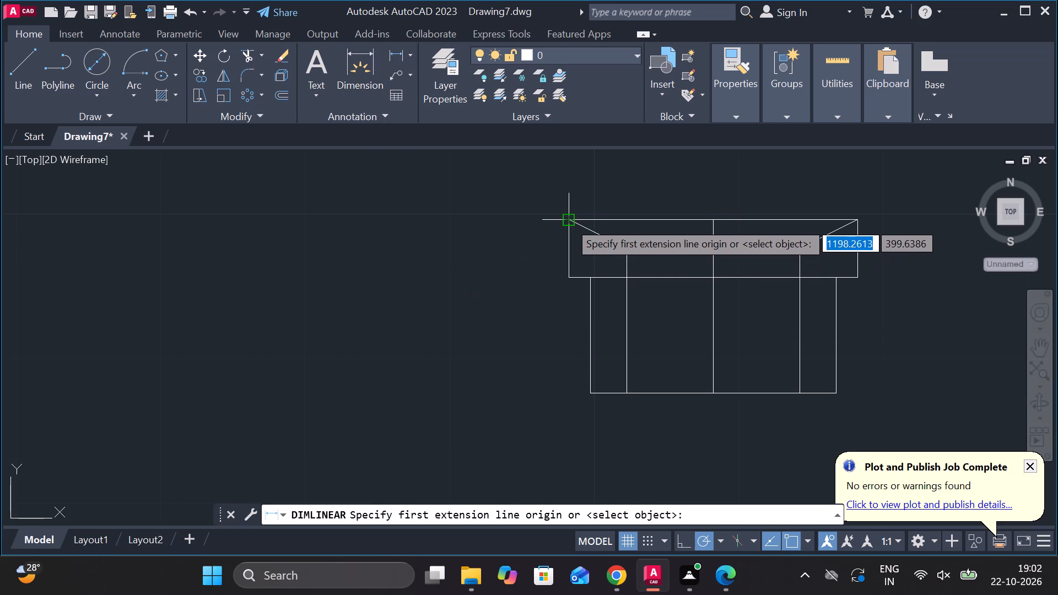
pyautogui.click(569, 221)
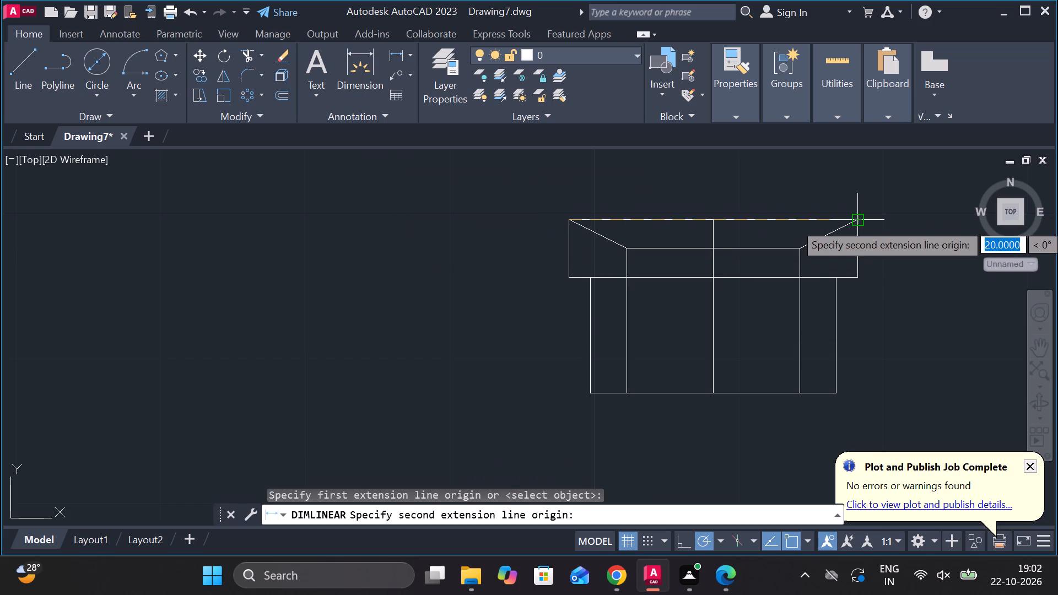
pyautogui.click(863, 223)
pyautogui.scroll(-3, 832, 174)
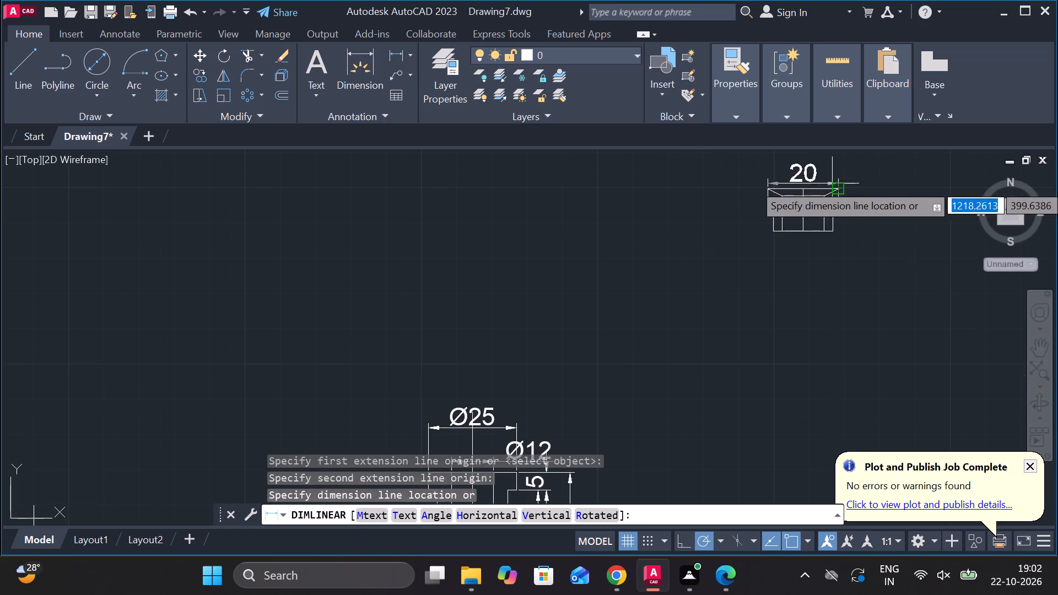
pyautogui.scroll(-1, 793, 323)
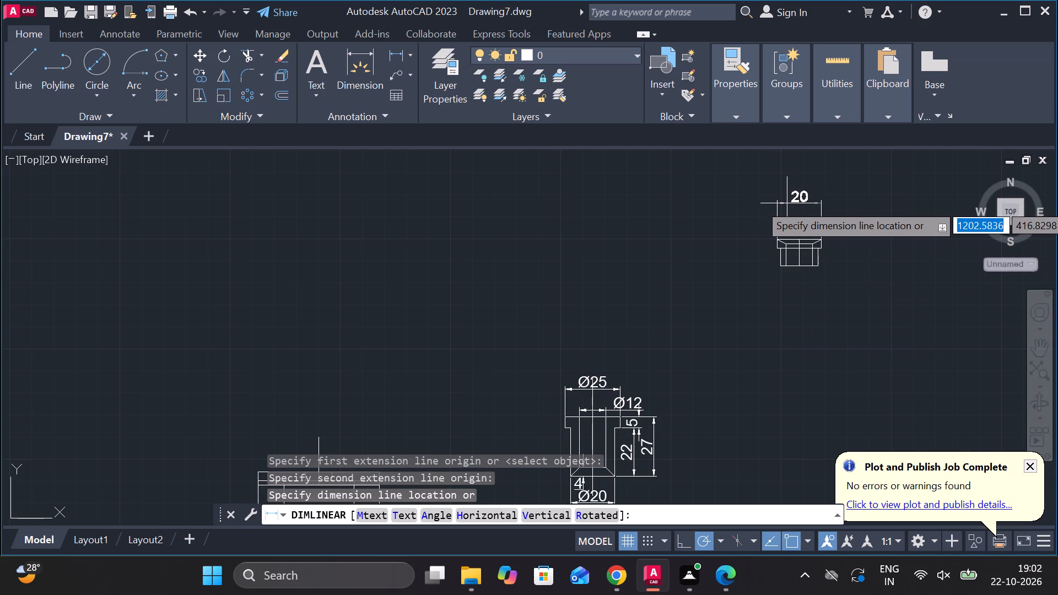
pyautogui.click(788, 210)
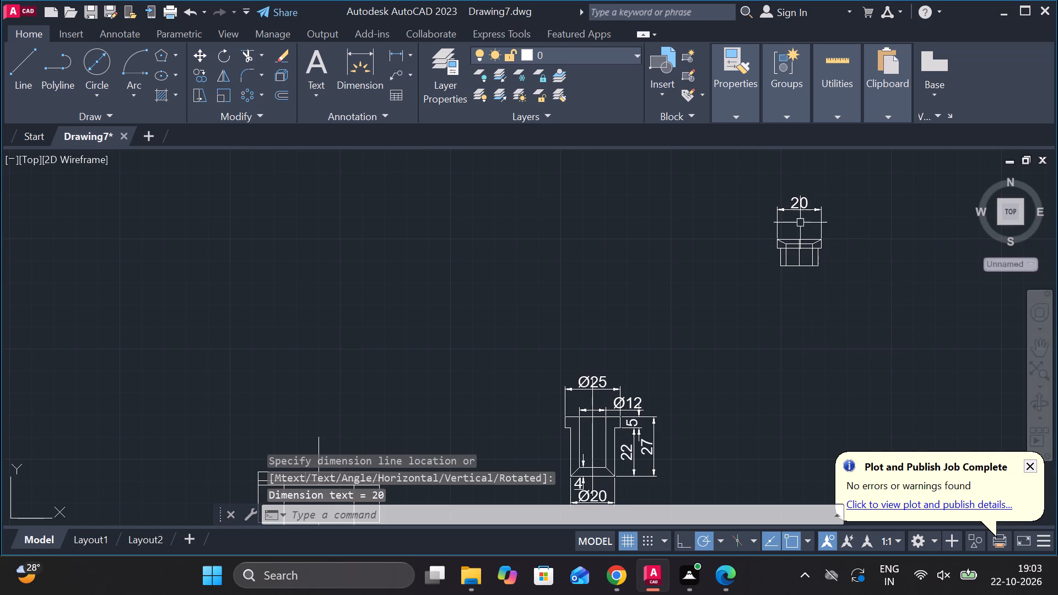
# Dimension the width between the inner vertical lines and the body's outer width, stacking both below the bottom edge.
pyautogui.scroll(2, 800, 249)
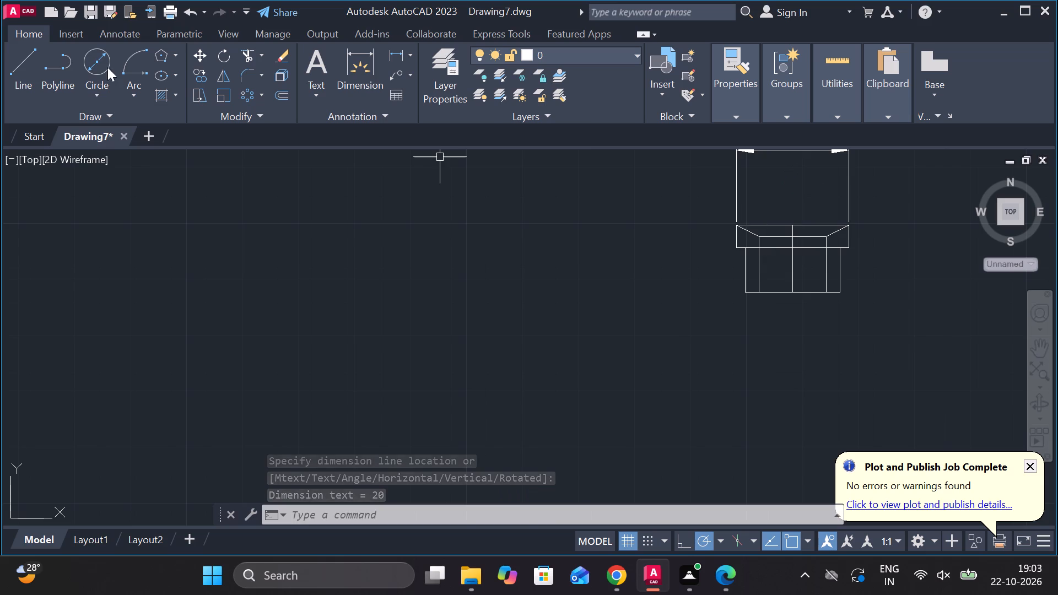
pyautogui.click(396, 56)
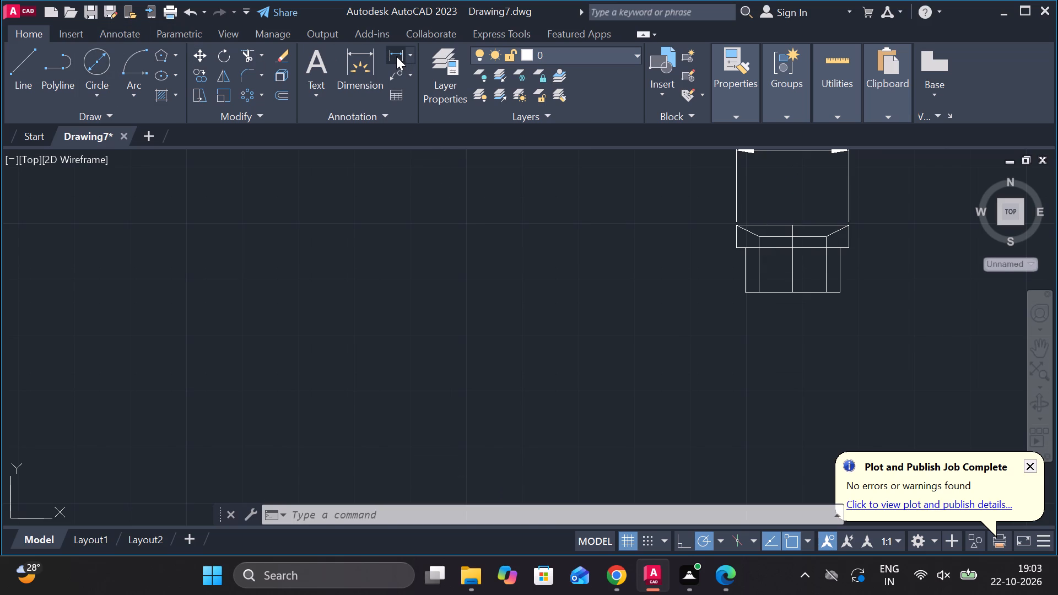
pyautogui.click(759, 298)
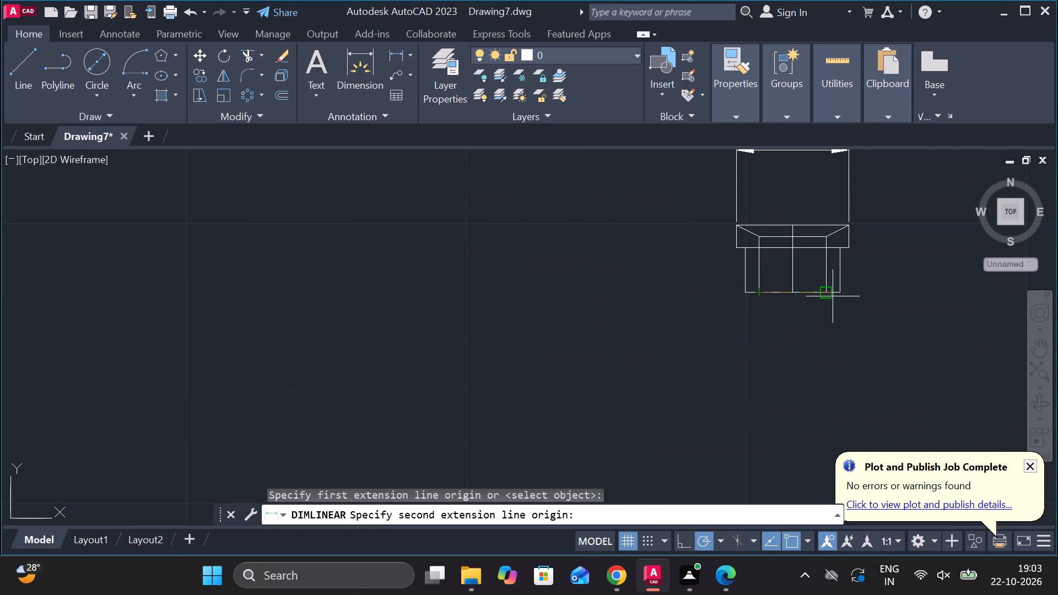
pyautogui.click(829, 295)
pyautogui.click(822, 344)
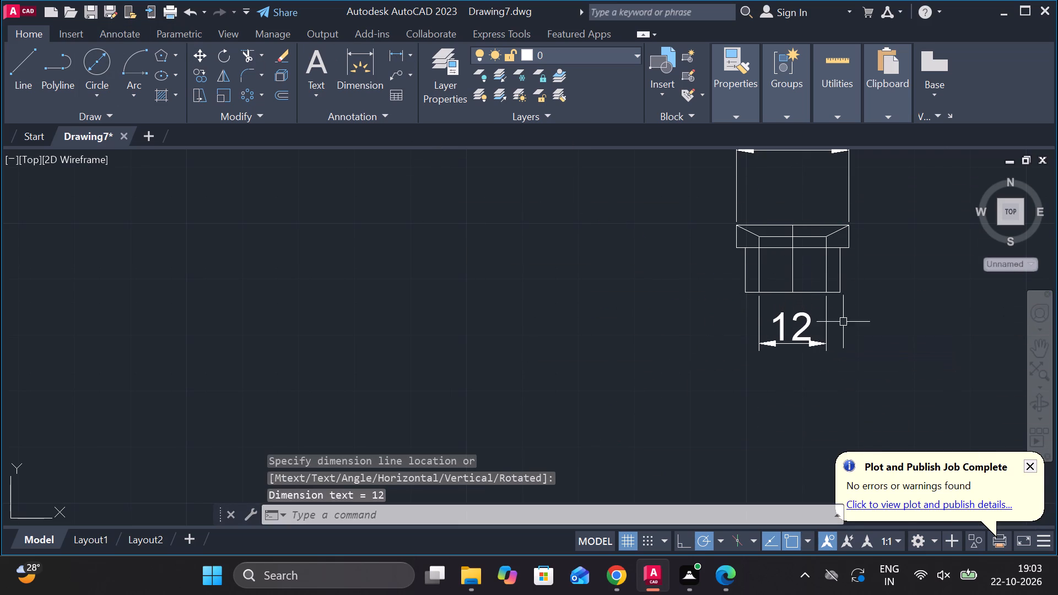
pyautogui.click(398, 51)
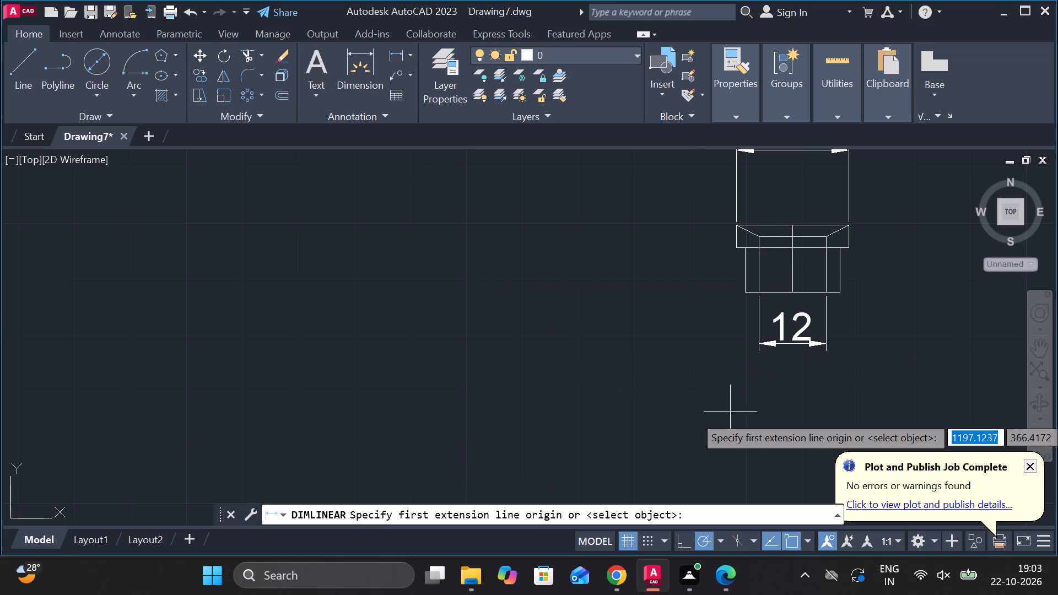
pyautogui.click(745, 297)
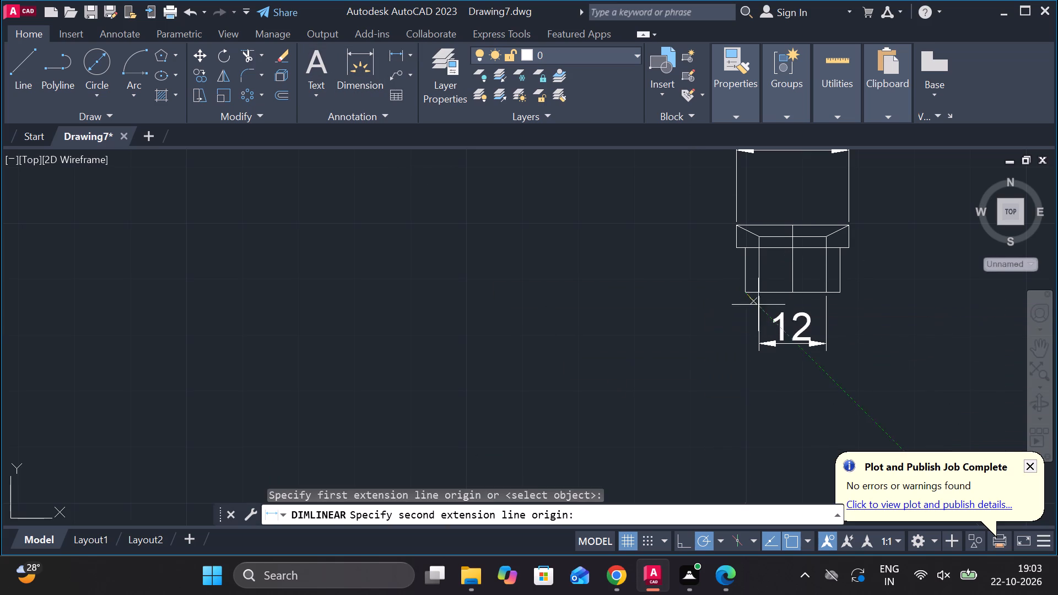
pyautogui.click(847, 295)
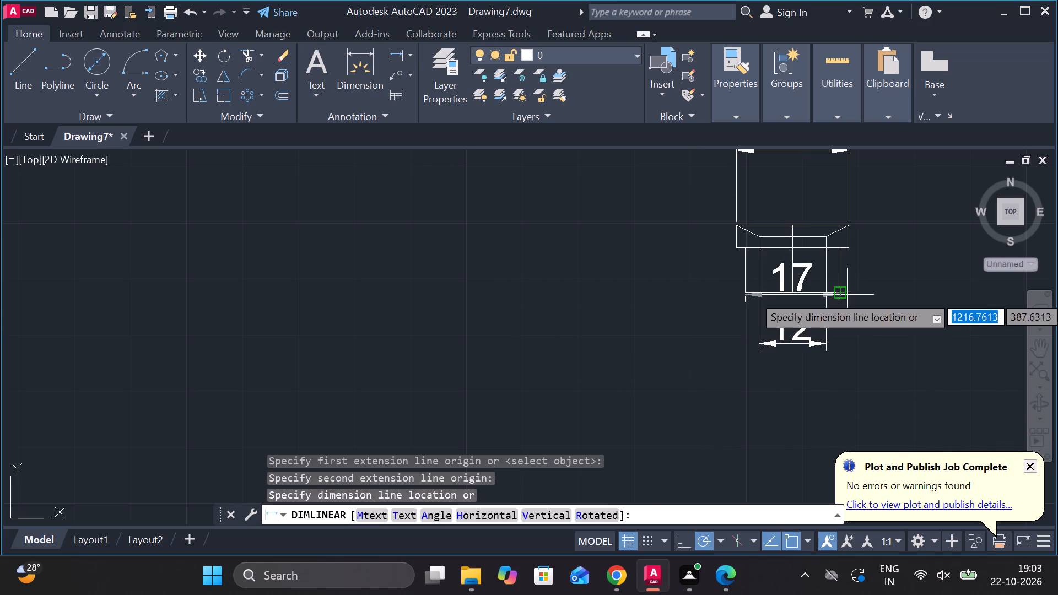
pyautogui.click(840, 386)
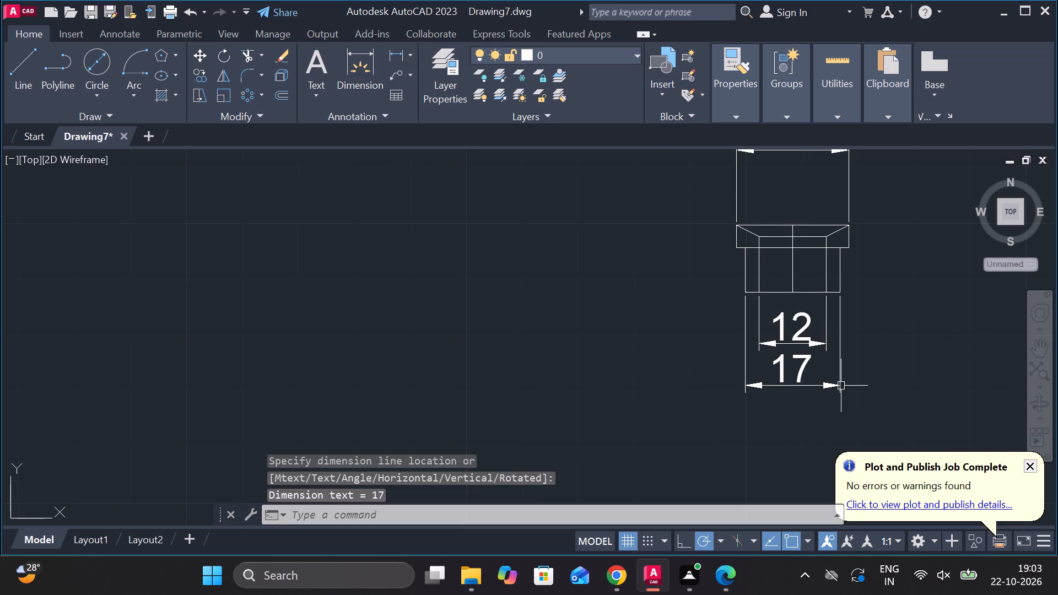
# Move the head's width dimension down, closer to the head's top edge.
pyautogui.scroll(-2, 812, 187)
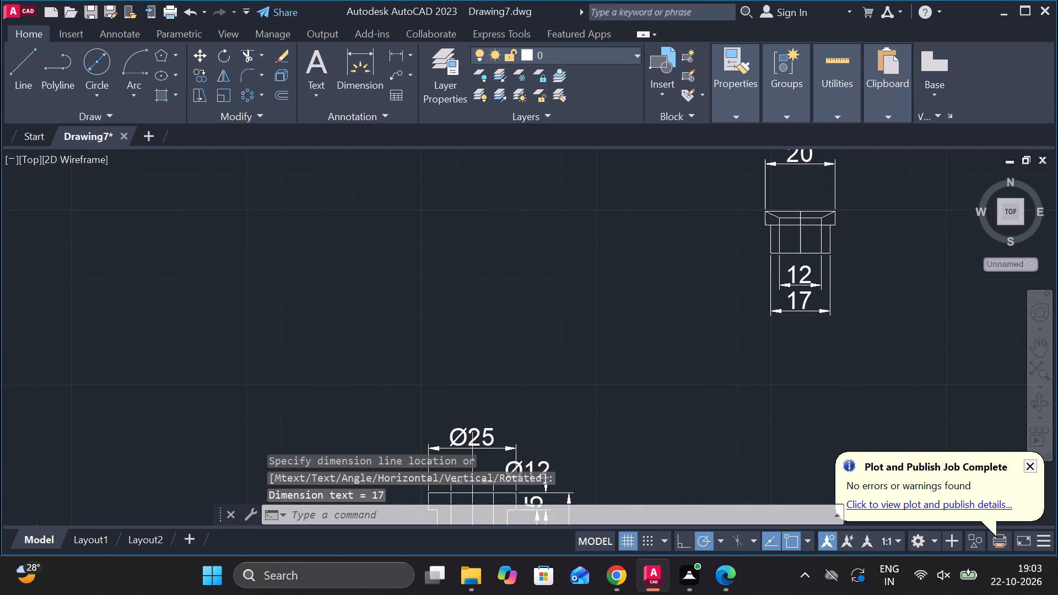
pyautogui.click(809, 169)
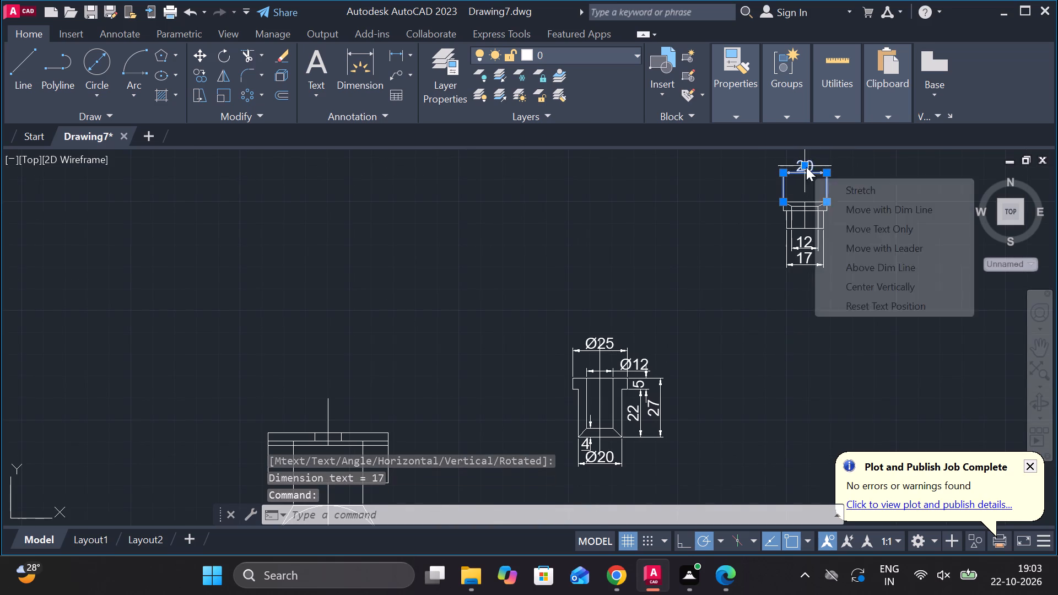
pyautogui.click(806, 167)
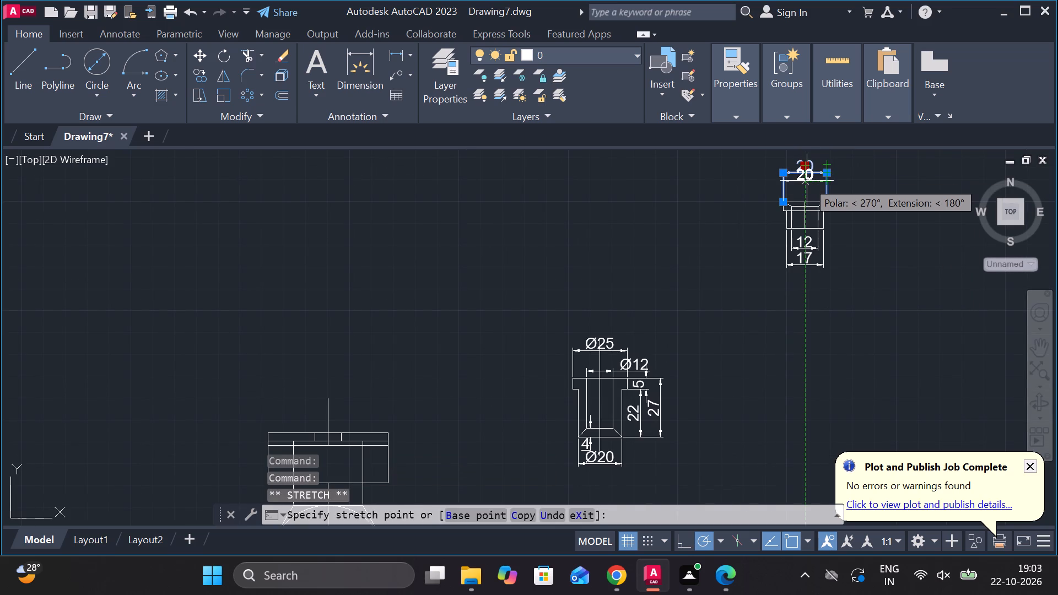
pyautogui.click(807, 185)
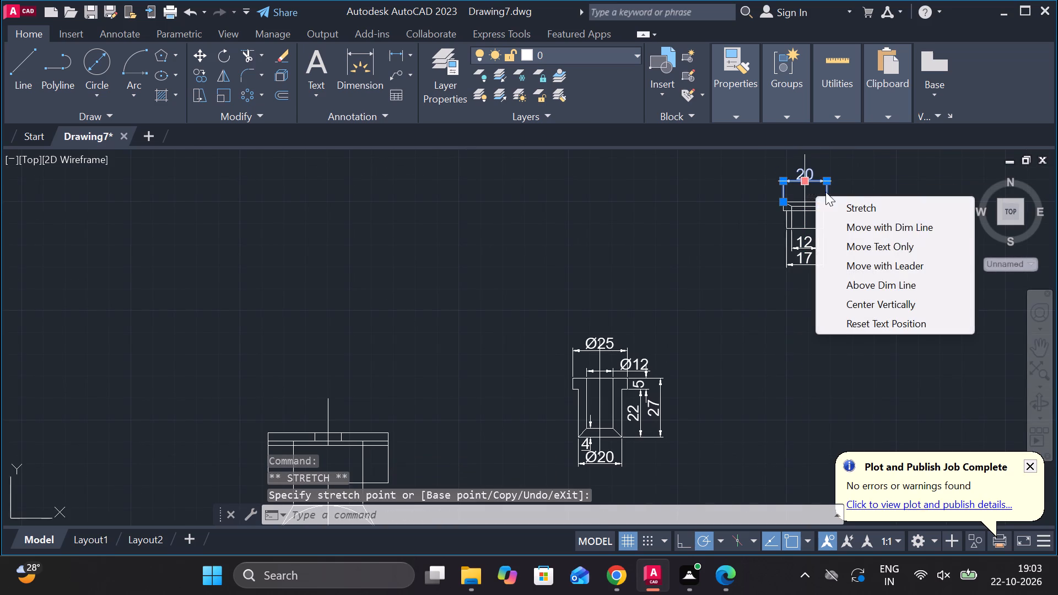
pyautogui.click(857, 182)
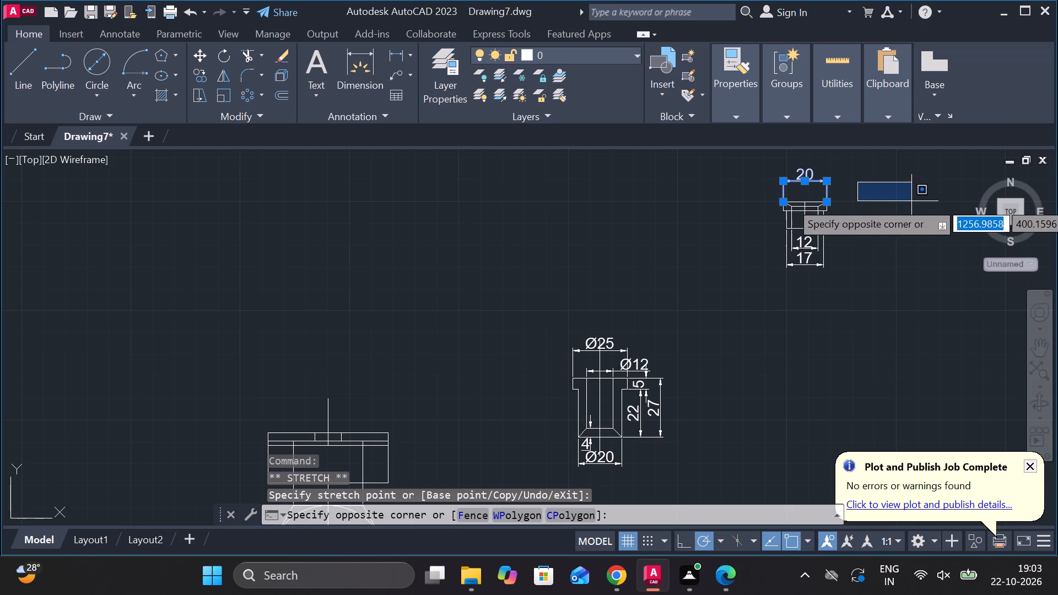
pyautogui.press('Escape')
pyautogui.press('Escape')
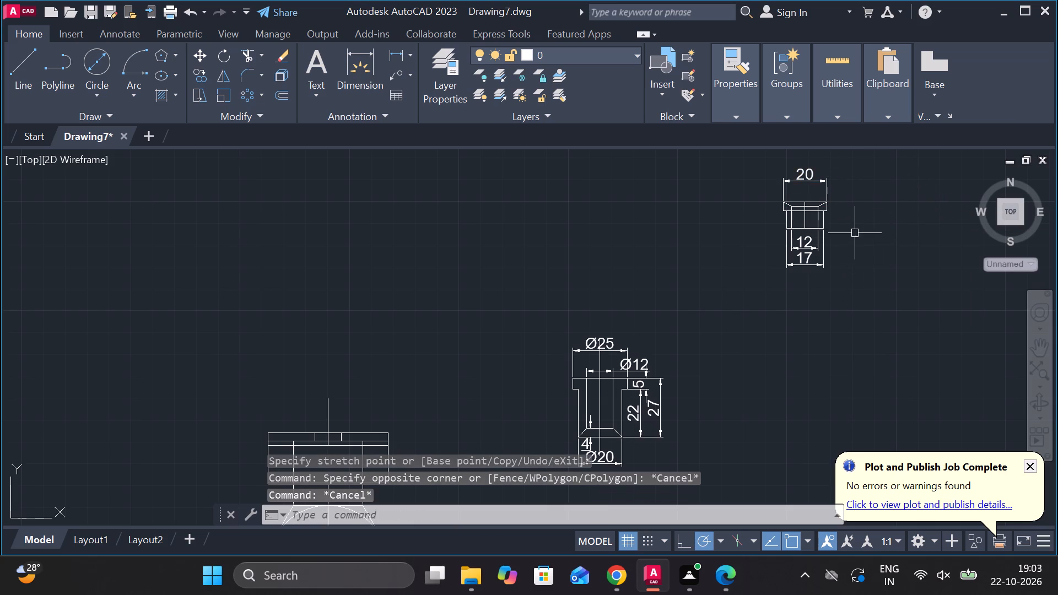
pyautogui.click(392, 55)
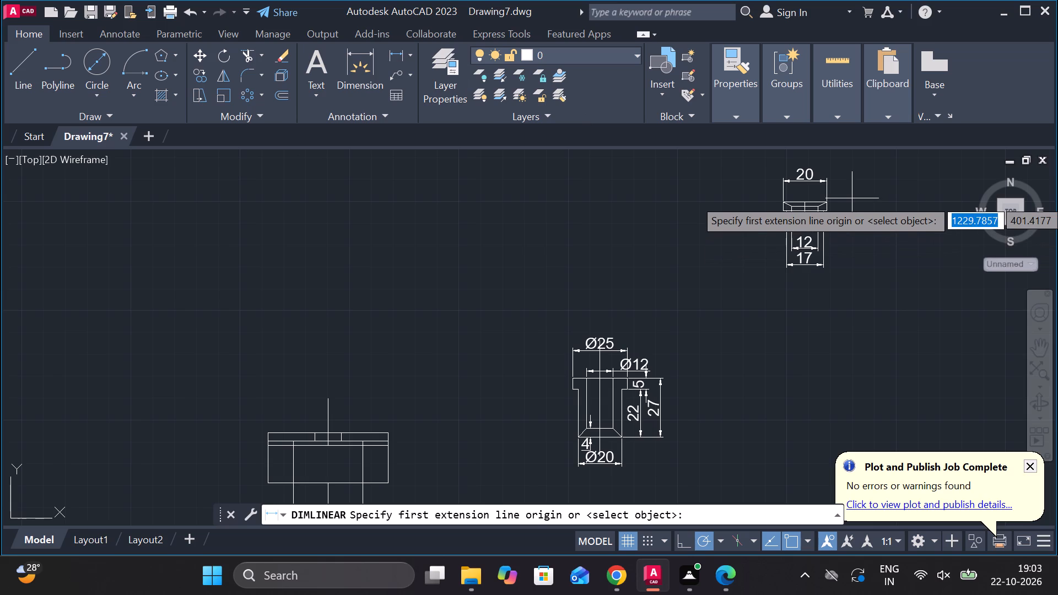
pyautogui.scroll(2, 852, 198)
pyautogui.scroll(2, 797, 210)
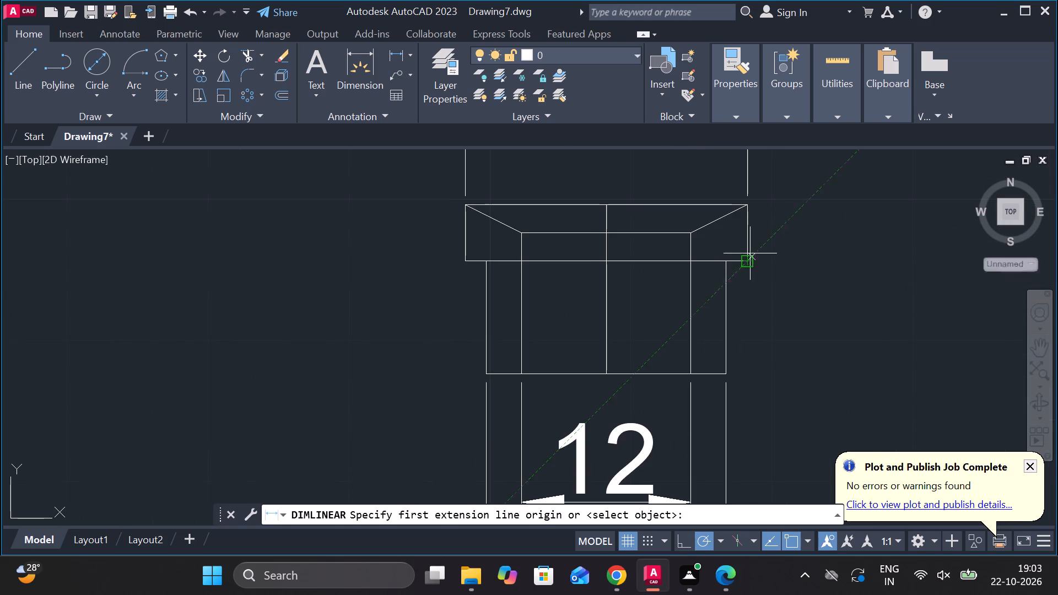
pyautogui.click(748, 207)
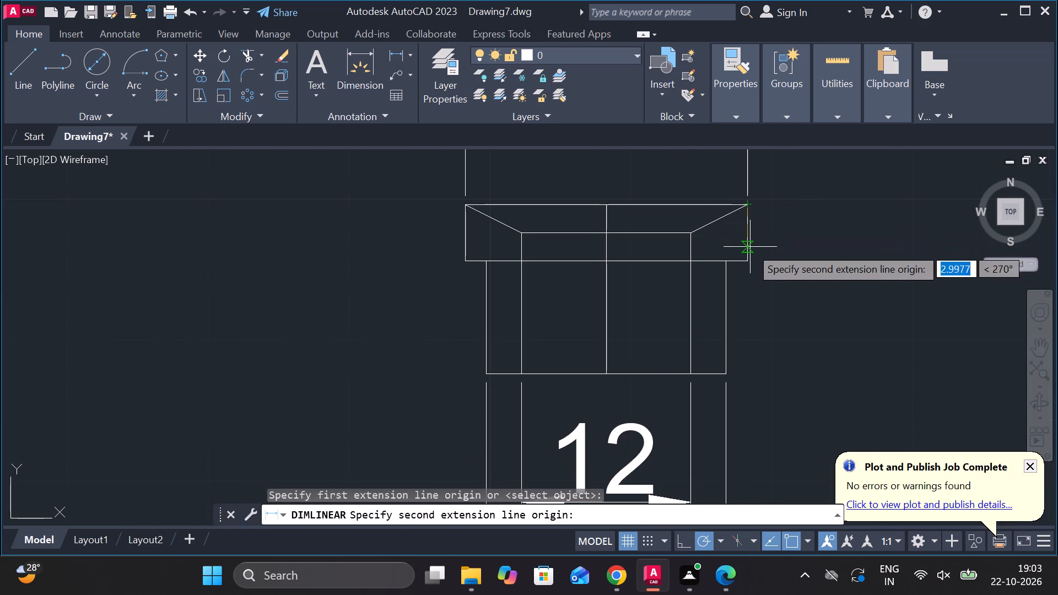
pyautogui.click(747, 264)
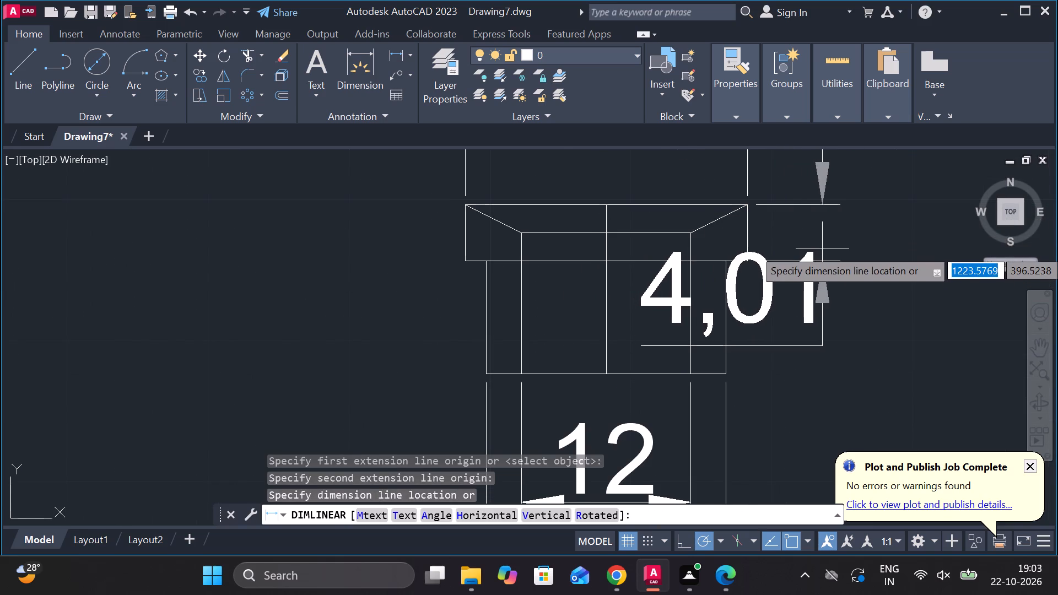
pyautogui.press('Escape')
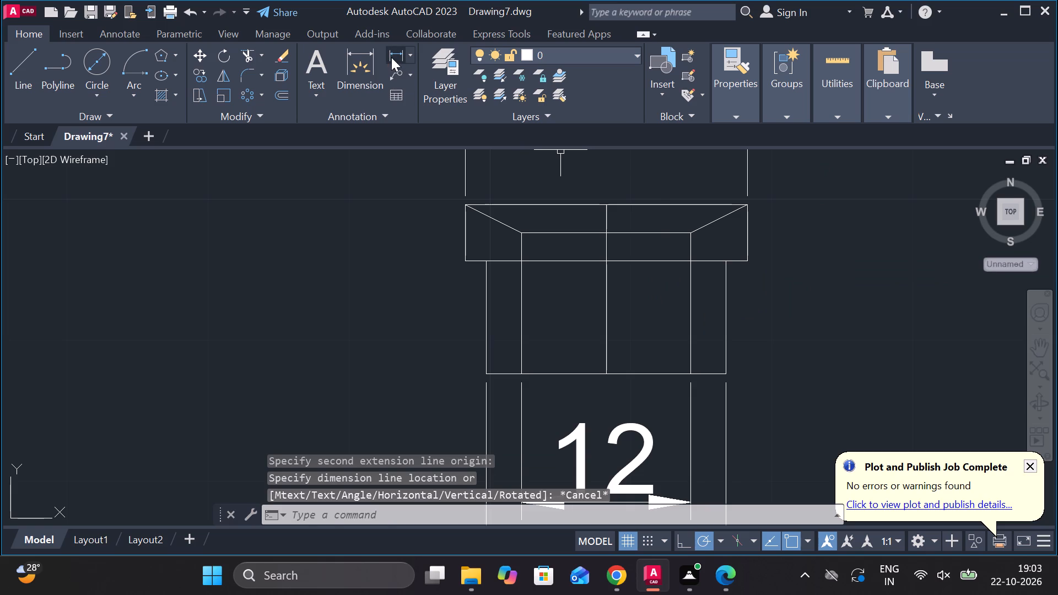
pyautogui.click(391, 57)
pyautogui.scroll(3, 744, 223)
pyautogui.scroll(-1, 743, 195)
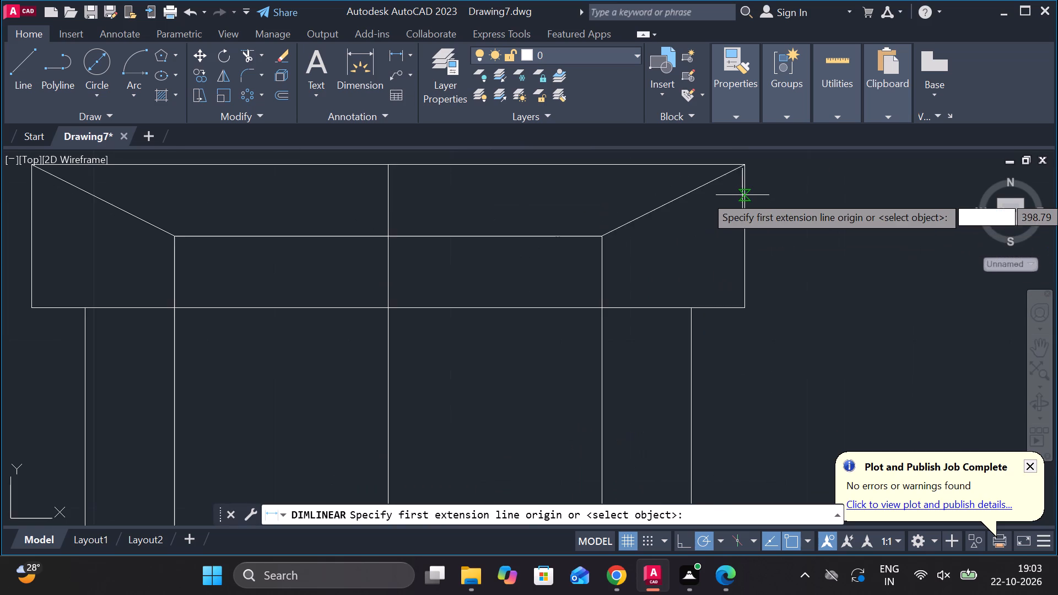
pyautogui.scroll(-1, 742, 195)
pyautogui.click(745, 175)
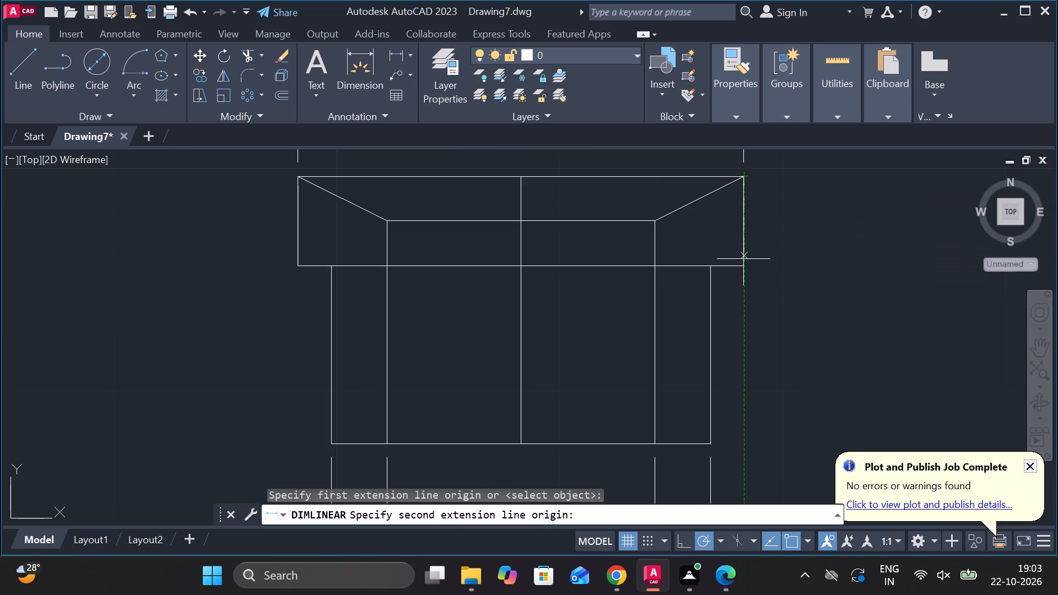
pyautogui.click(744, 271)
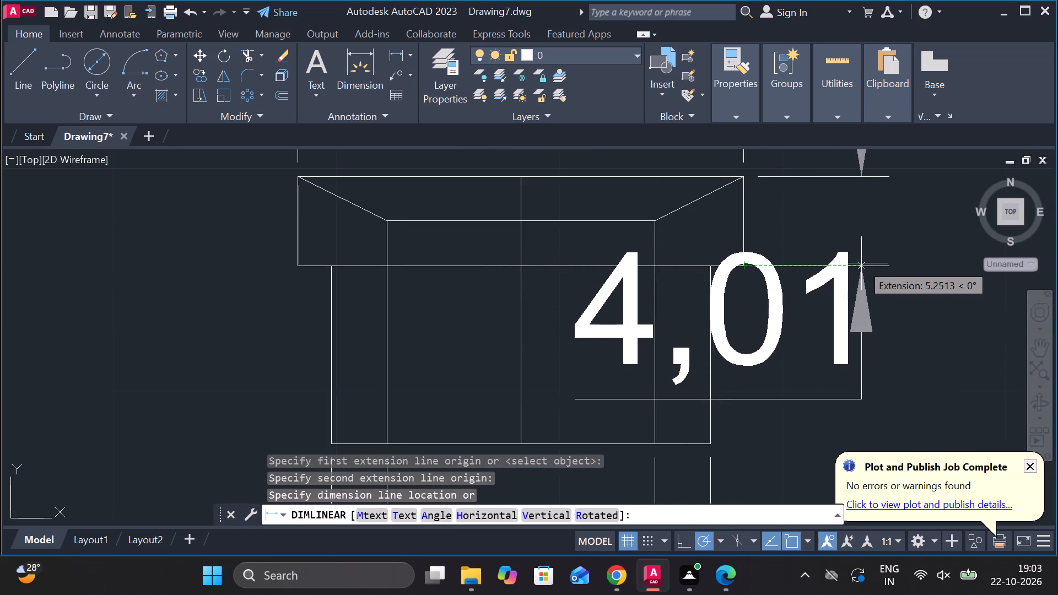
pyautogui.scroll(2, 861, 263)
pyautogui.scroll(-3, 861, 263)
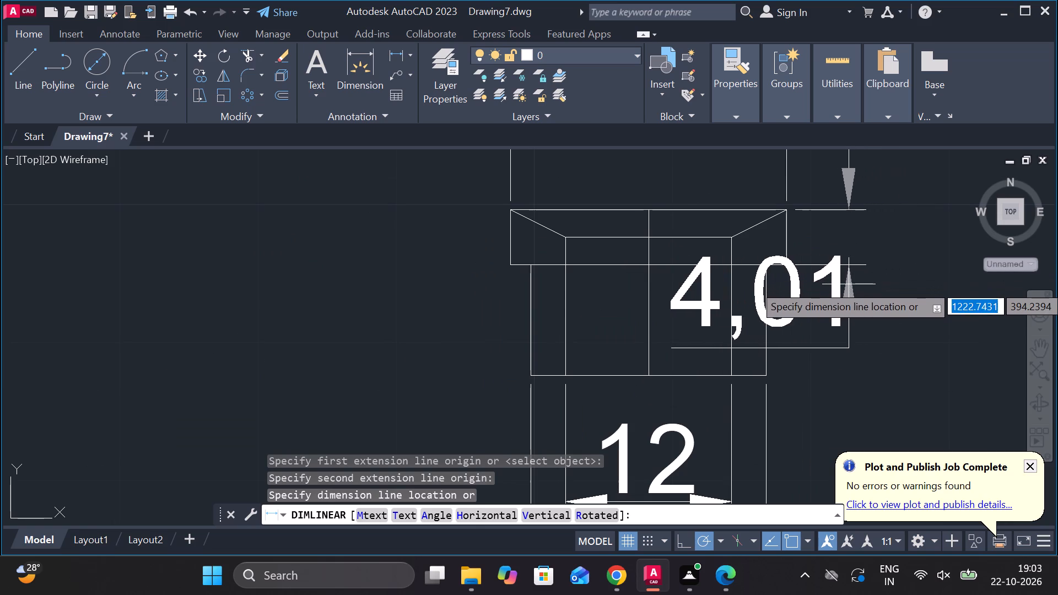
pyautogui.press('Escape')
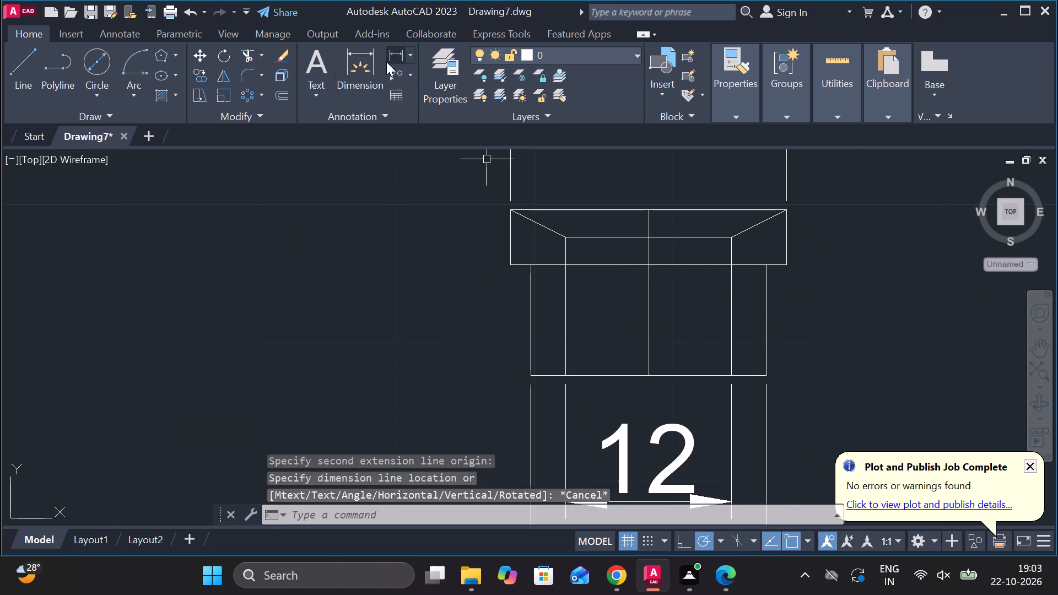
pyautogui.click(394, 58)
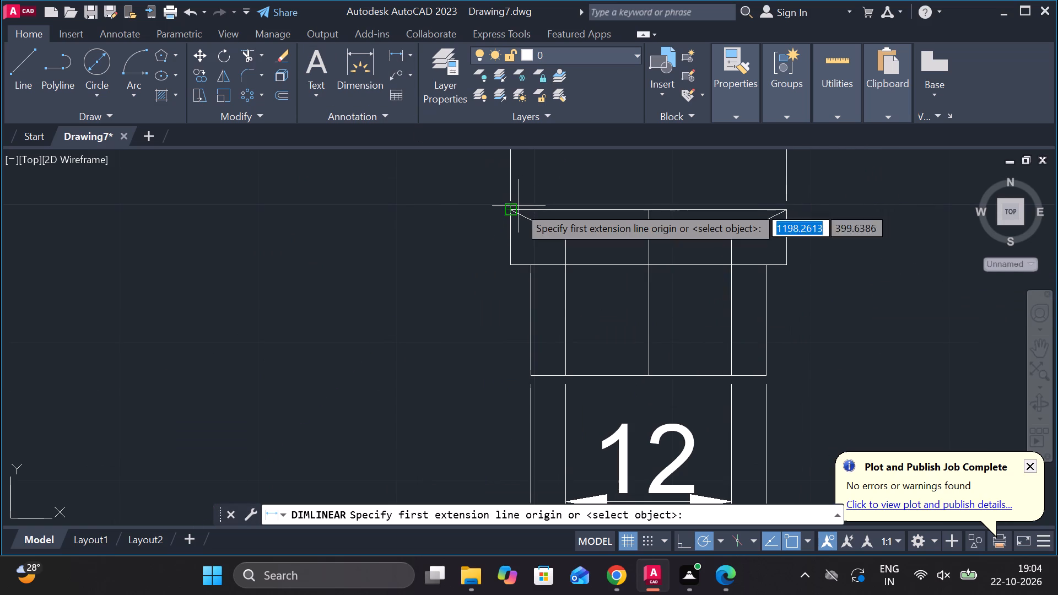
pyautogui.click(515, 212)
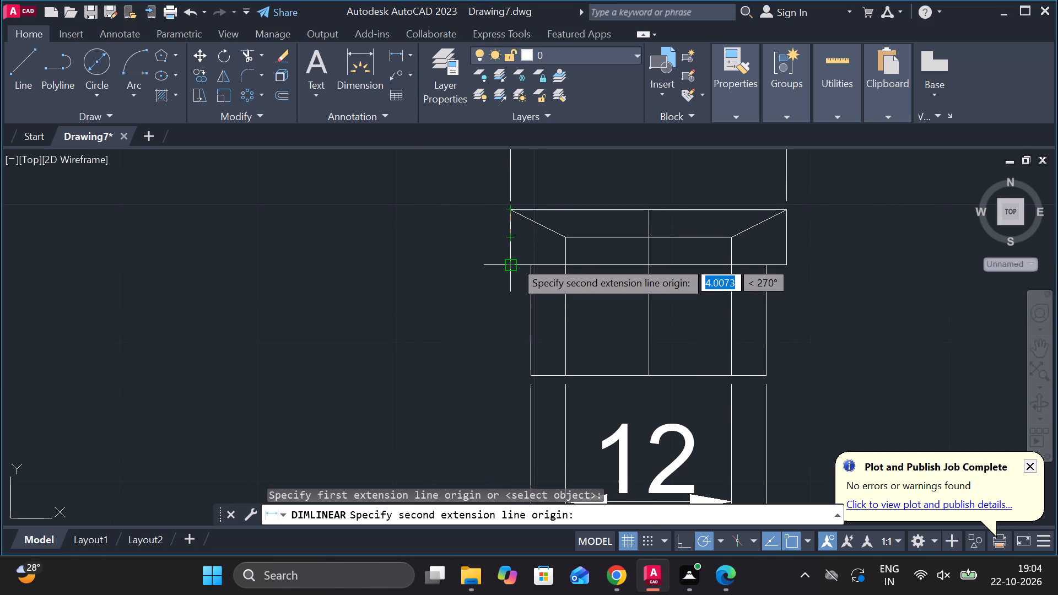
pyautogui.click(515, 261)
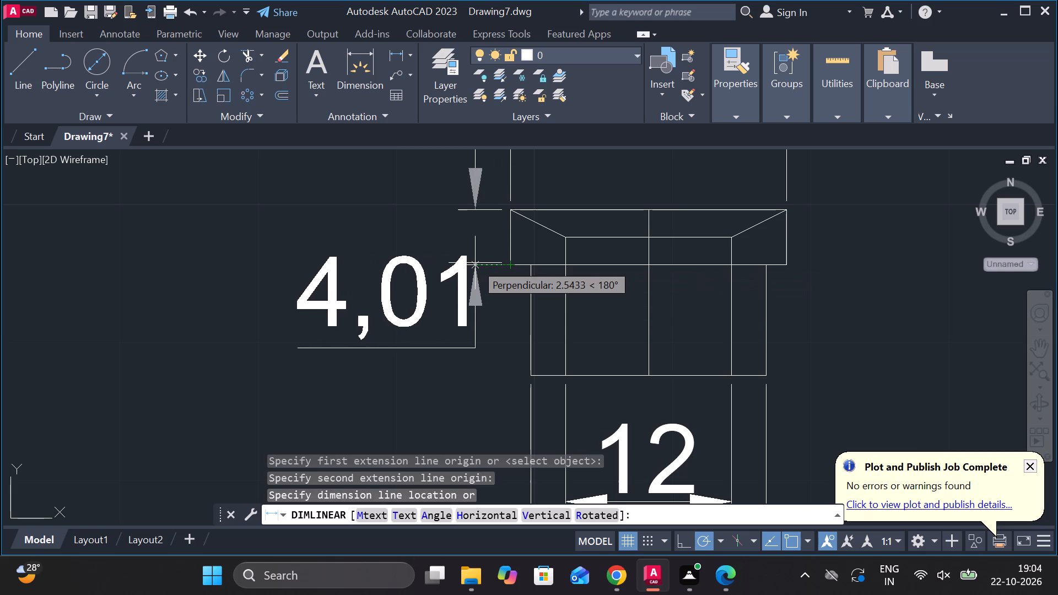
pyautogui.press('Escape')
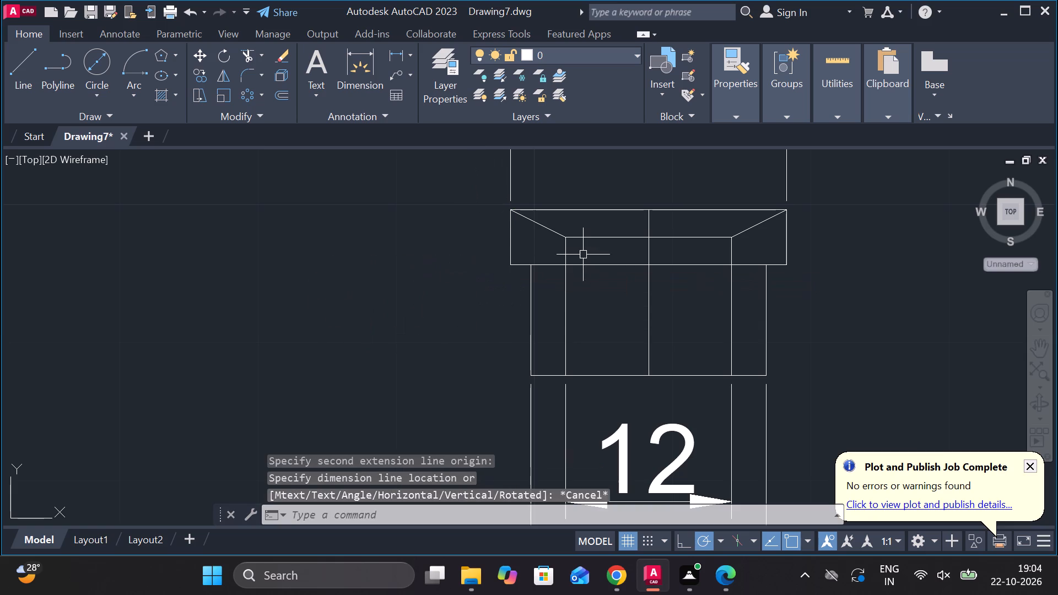
# Erase the horizontal top line of the countersunk head.
pyautogui.click(601, 212)
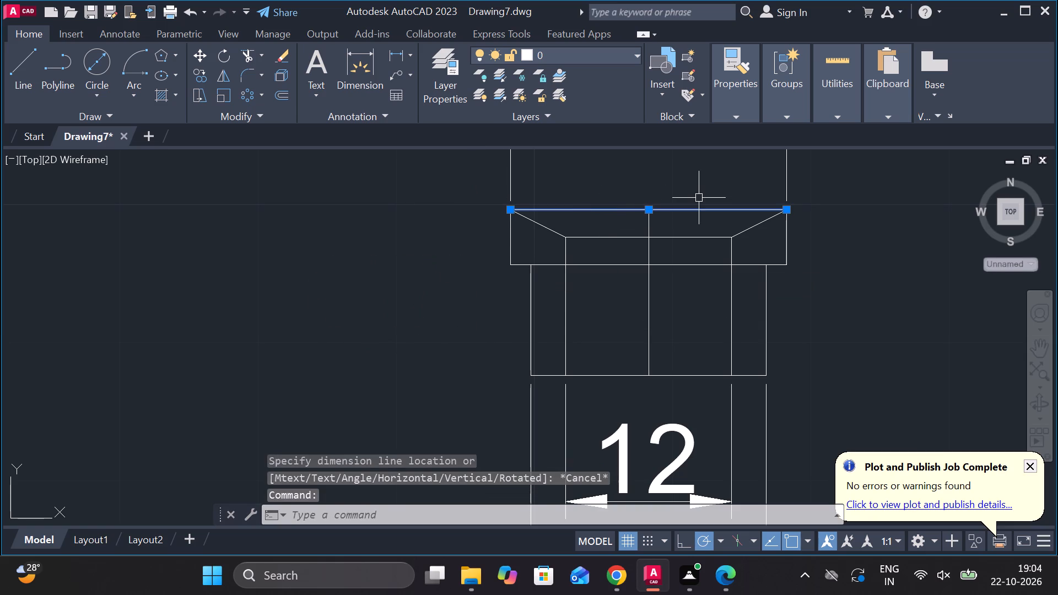
pyautogui.press('Delete')
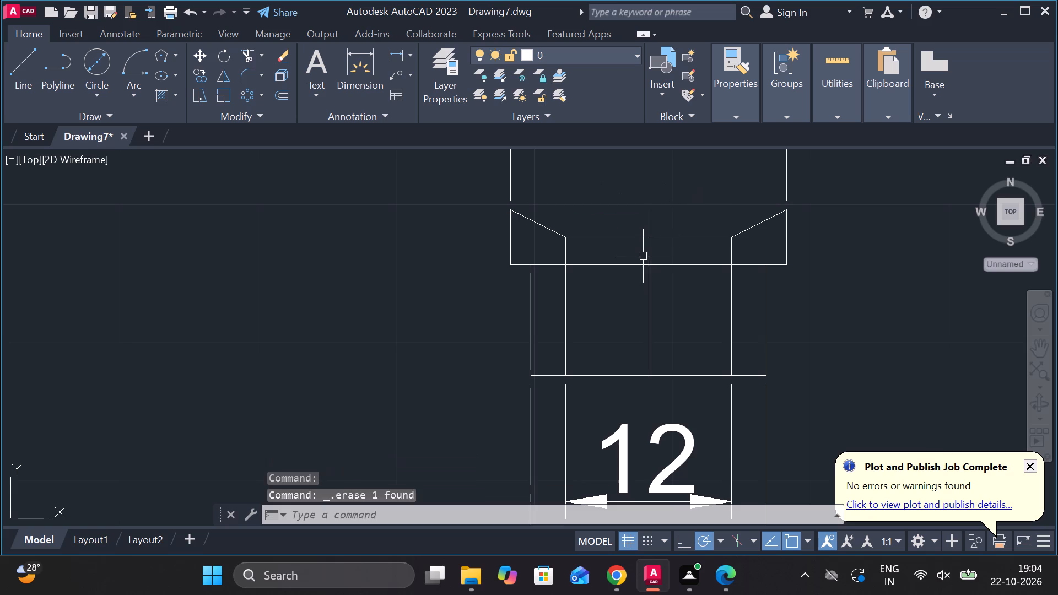
# Copy the head's bottom line 4 units straight up to form its new top edge.
pyautogui.click(634, 268)
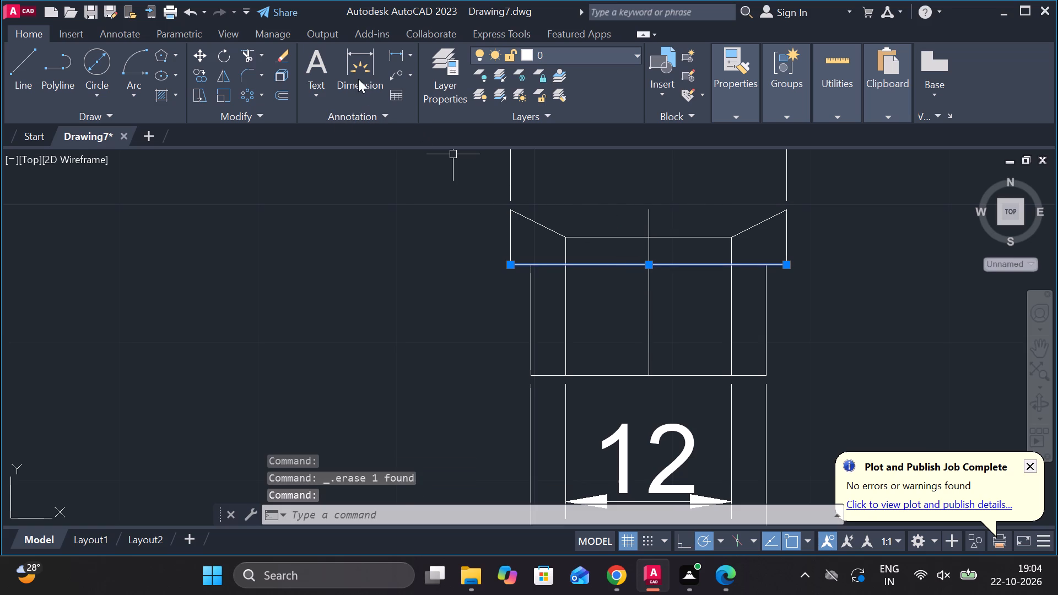
pyautogui.click(200, 75)
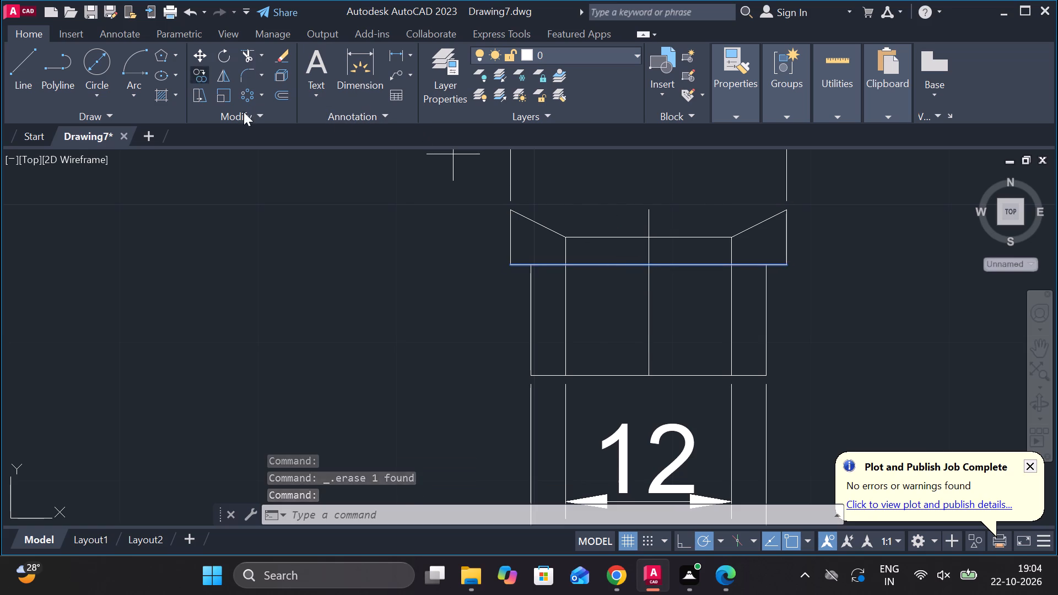
pyautogui.click(648, 265)
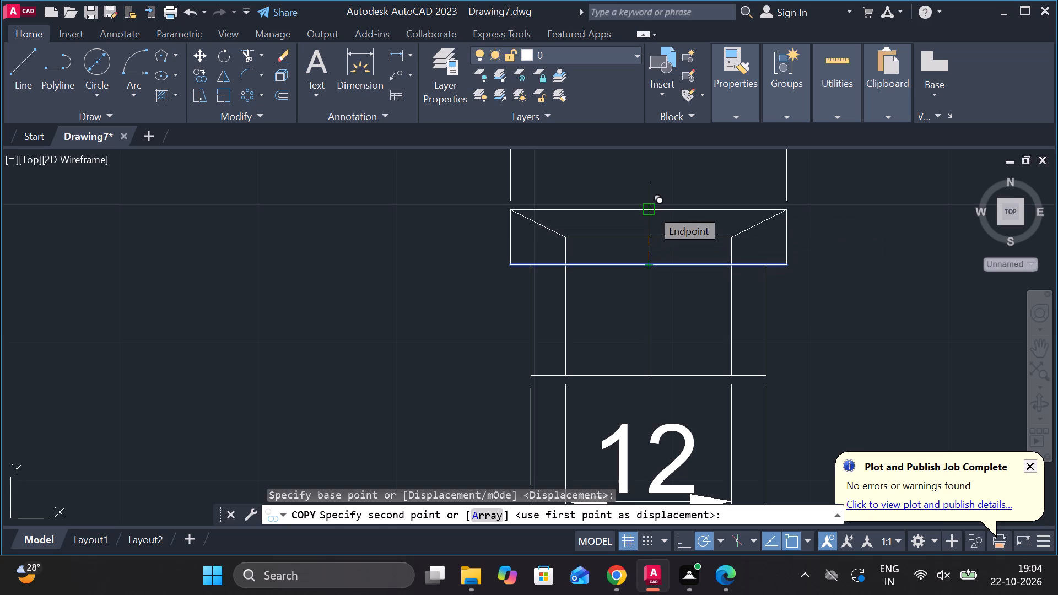
pyautogui.press('4')
pyautogui.press('Return')
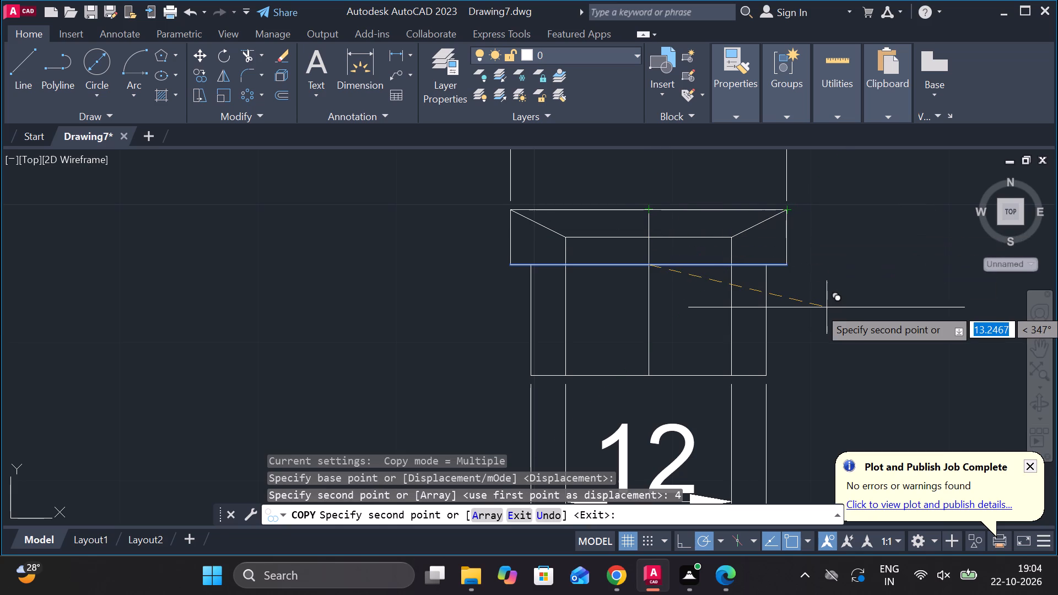
pyautogui.press('Escape')
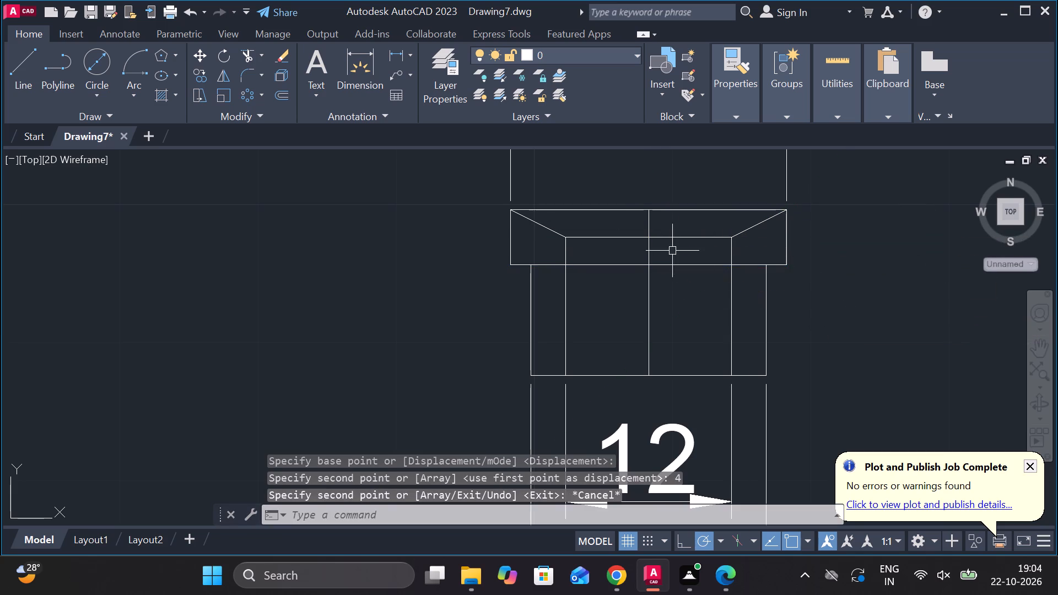
# Erase the left sloping line of the countersink, whose end overshoots the new top edge.
pyautogui.scroll(2, 613, 160)
pyautogui.scroll(3, 357, 317)
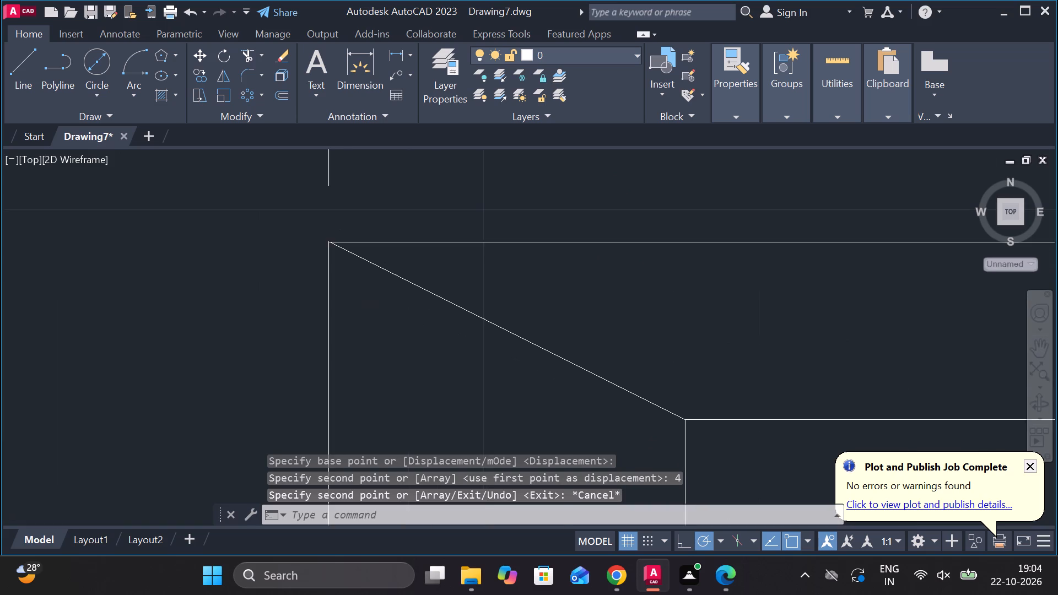
pyautogui.scroll(4, 299, 208)
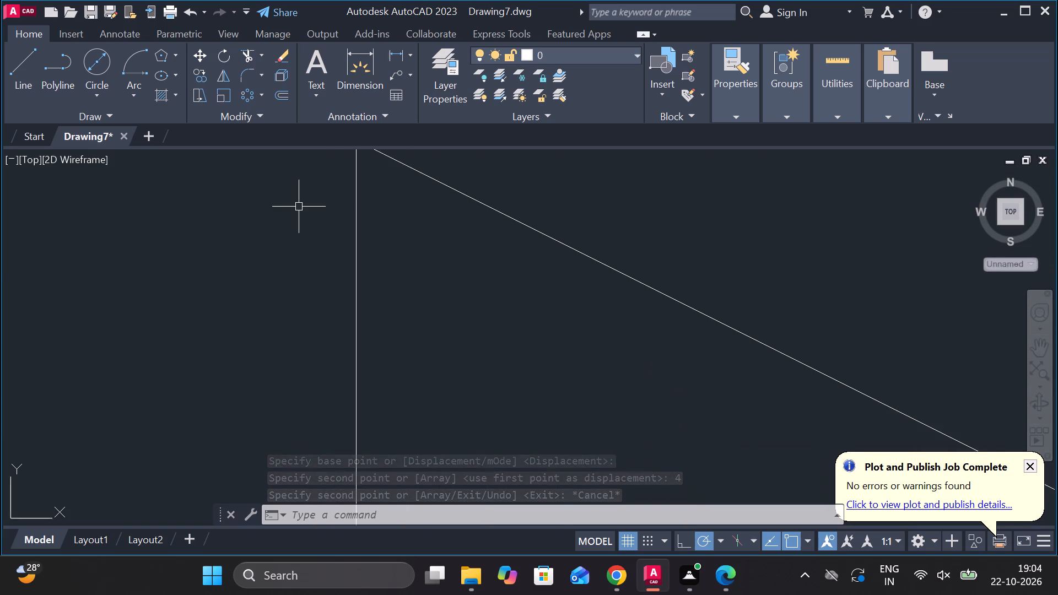
pyautogui.scroll(-3, 305, 210)
pyautogui.scroll(4, 360, 186)
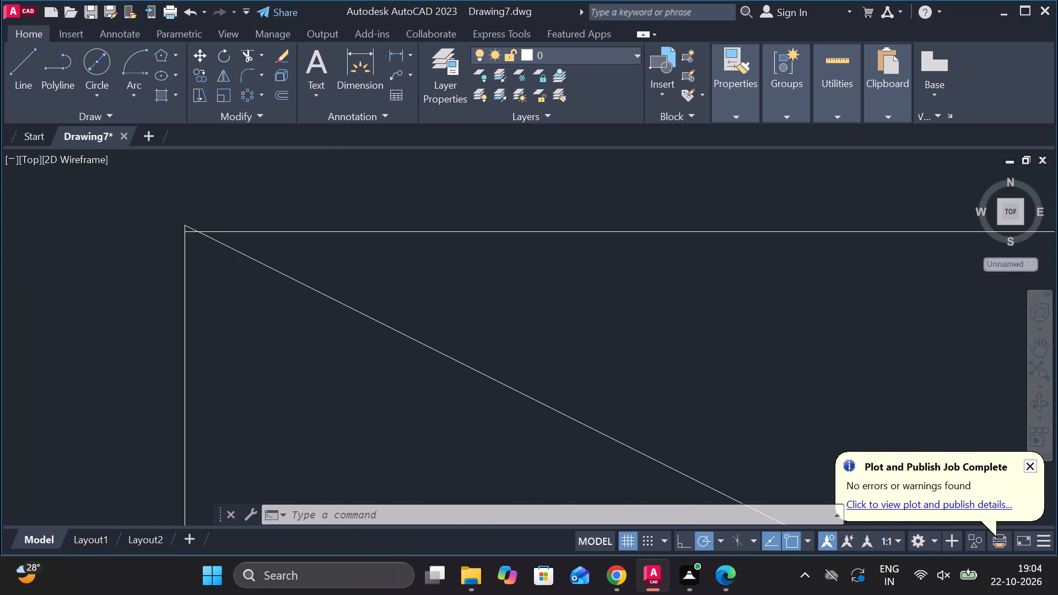
pyautogui.scroll(-7, 360, 186)
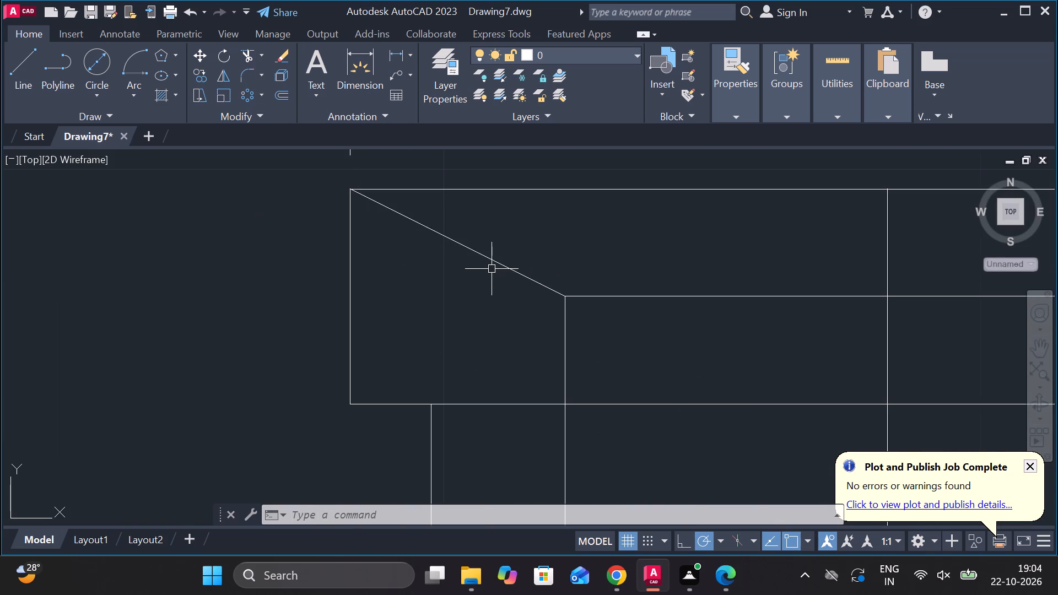
pyautogui.click(495, 263)
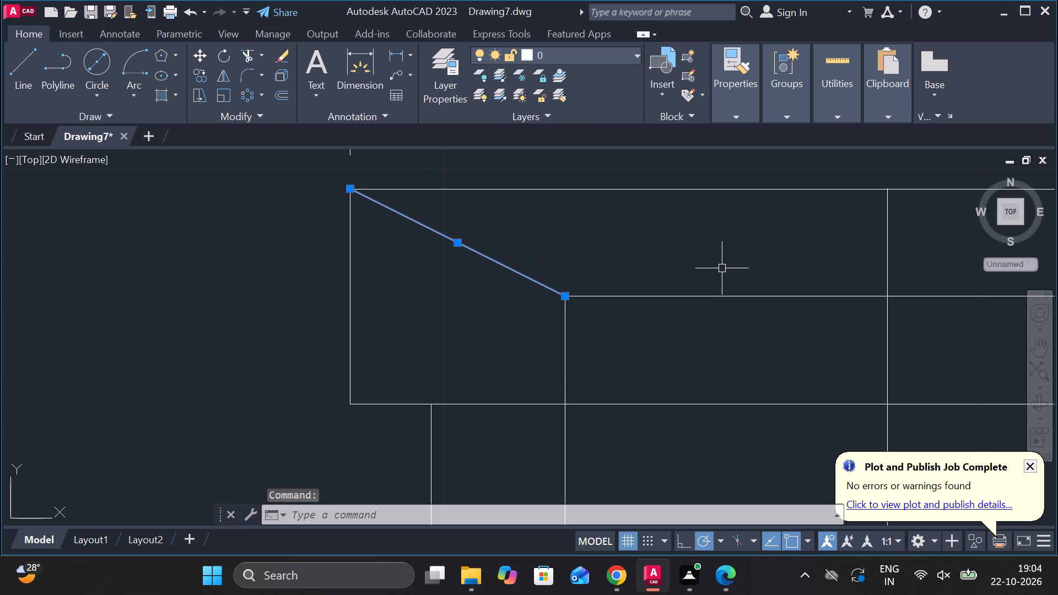
pyautogui.press('Delete')
# Erase the 20 width dimension above the head.
pyautogui.scroll(-2, 988, 294)
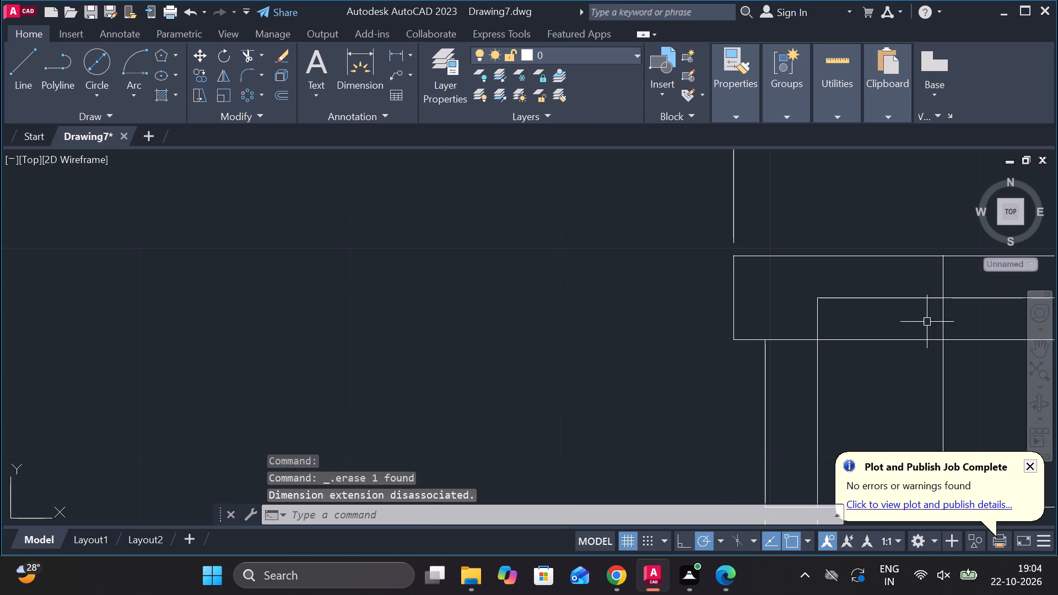
pyautogui.scroll(-3, 553, 311)
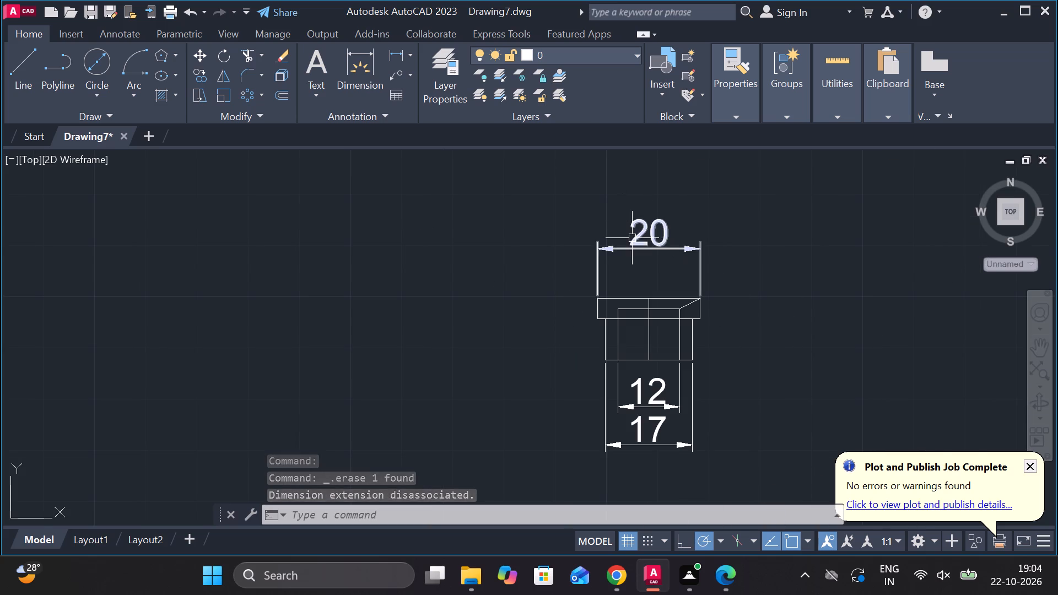
pyautogui.click(632, 238)
pyautogui.press('Delete')
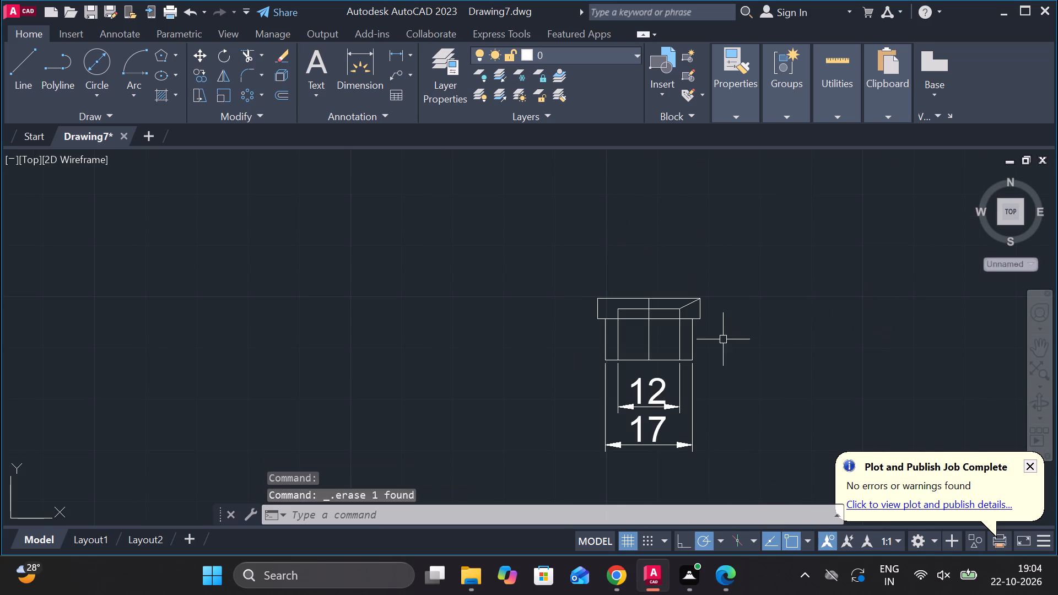
# Erase the right sloping line of the countersink.
pyautogui.scroll(4, 717, 339)
pyautogui.click(473, 158)
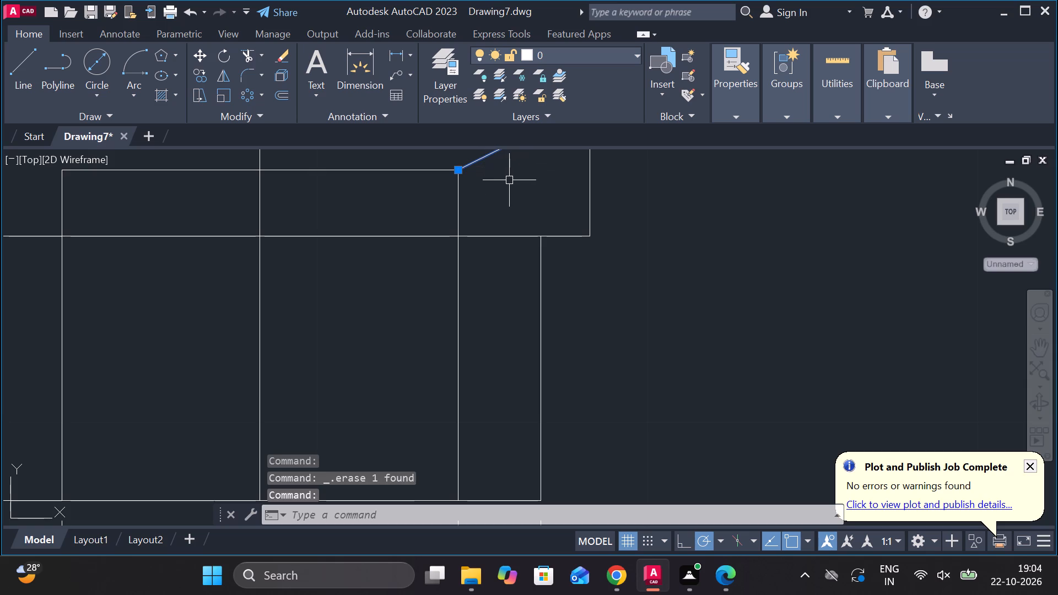
pyautogui.press('Delete')
# Trim the ends of the head's two vertical side lines that project above the new top edge.
pyautogui.scroll(-4, 559, 192)
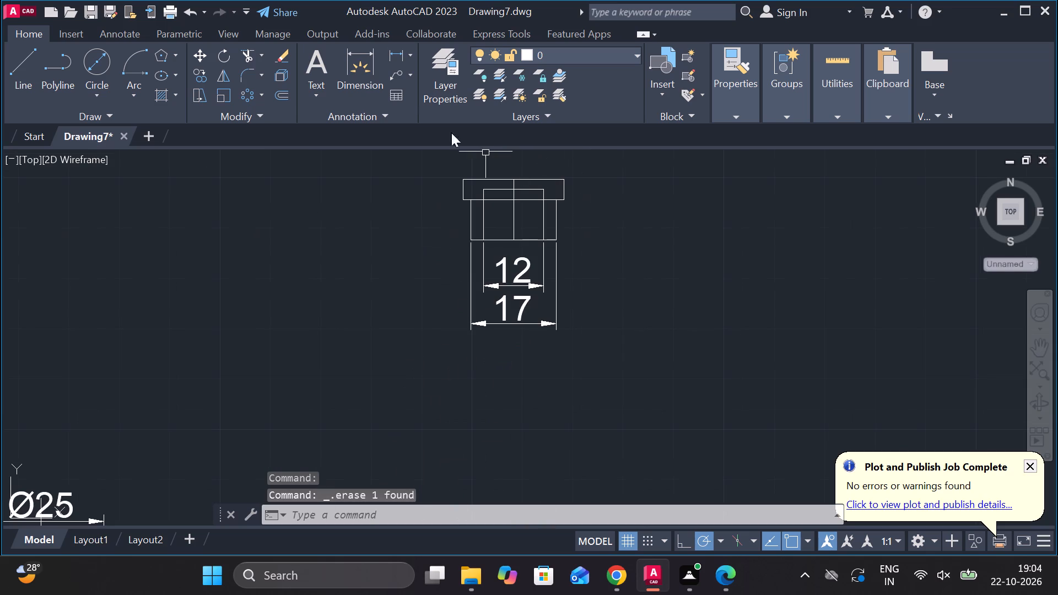
pyautogui.click(246, 55)
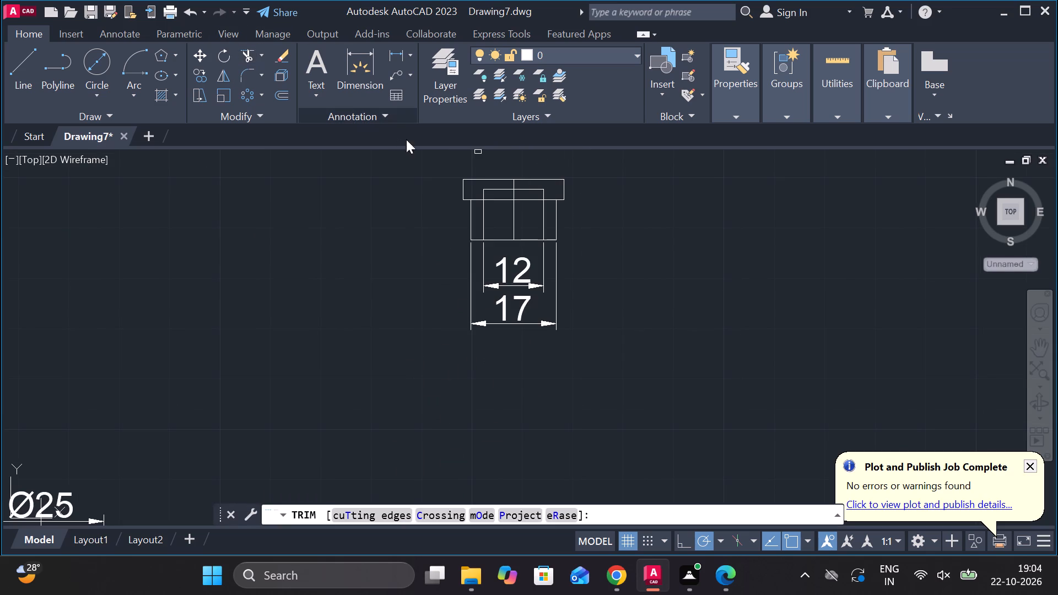
pyautogui.scroll(3, 480, 156)
pyautogui.scroll(4, 386, 244)
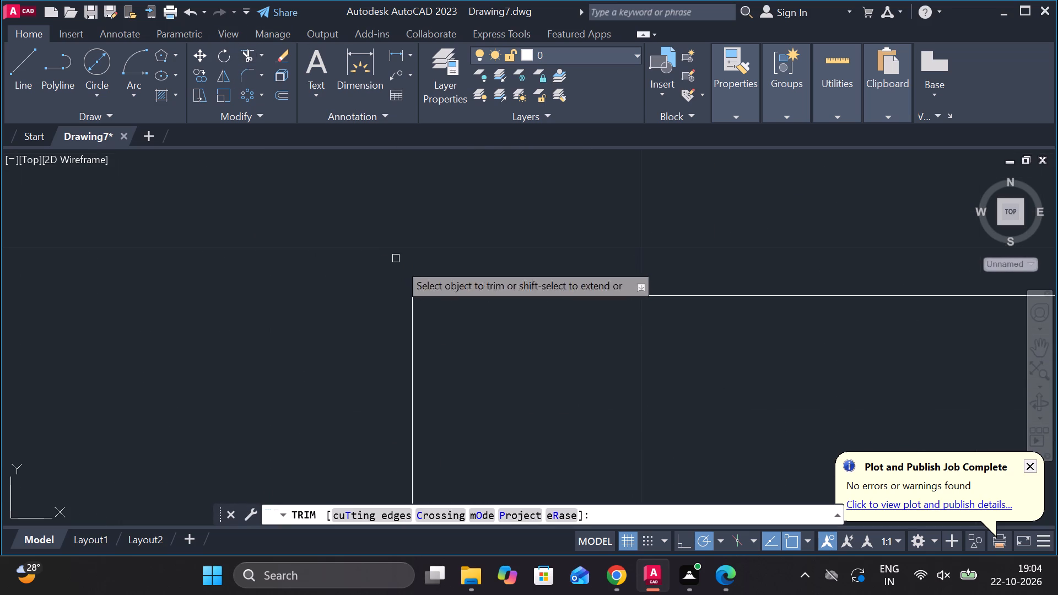
pyautogui.scroll(3, 400, 317)
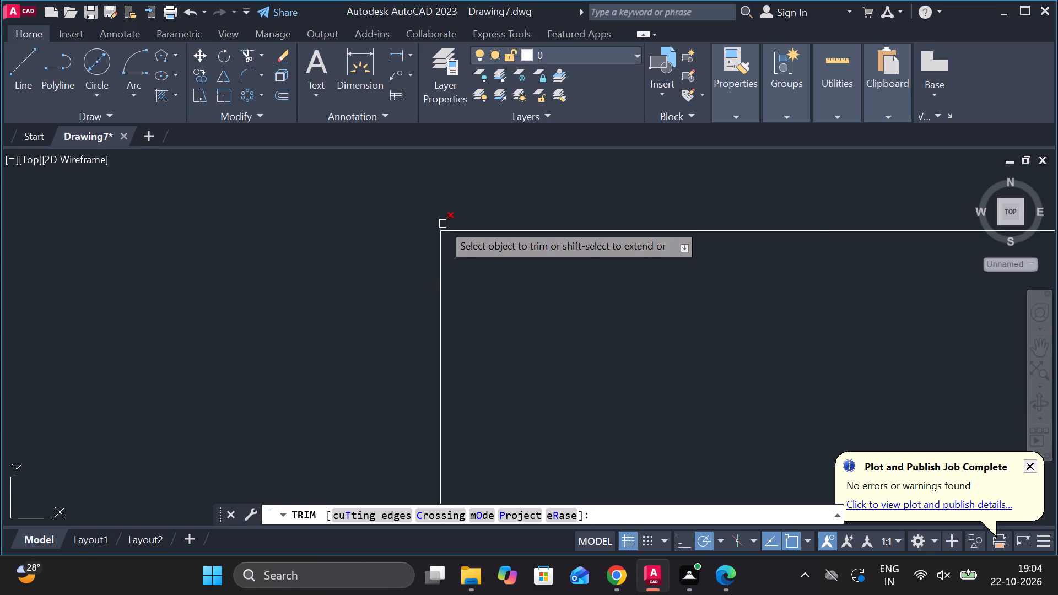
pyautogui.click(442, 224)
pyautogui.scroll(-3, 570, 204)
pyautogui.scroll(-4, 958, 187)
pyautogui.scroll(-5, 739, 226)
pyautogui.scroll(5, 800, 225)
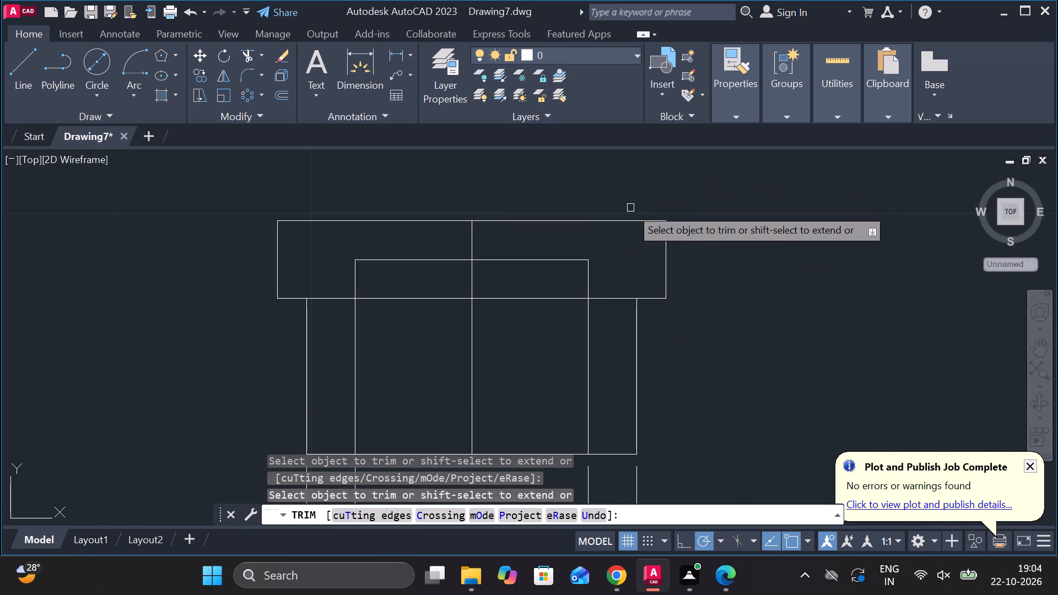
pyautogui.scroll(4, 630, 208)
pyautogui.scroll(4, 823, 307)
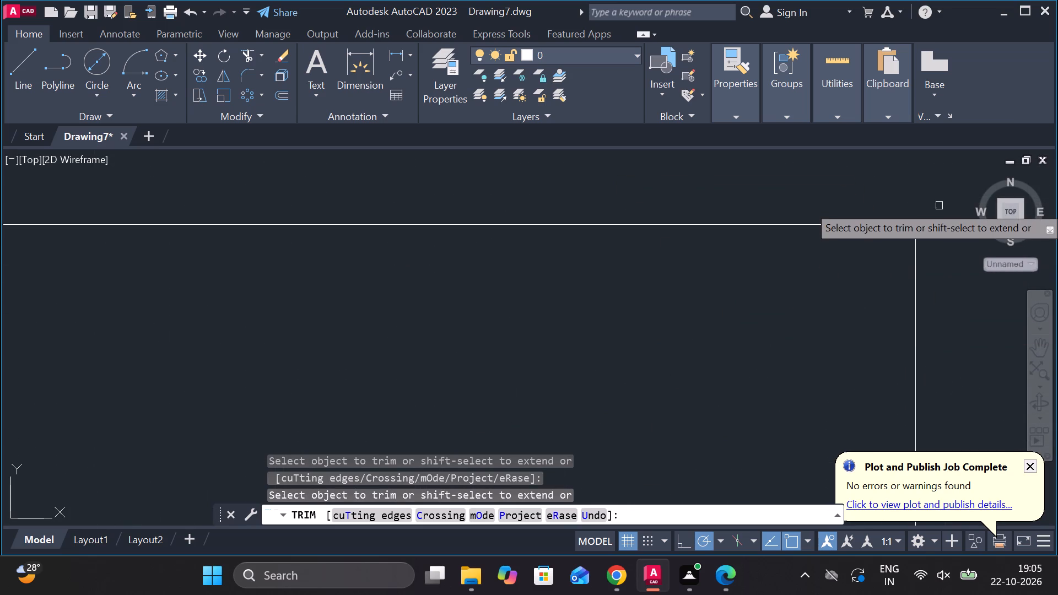
pyautogui.click(914, 215)
pyautogui.scroll(-3, 786, 240)
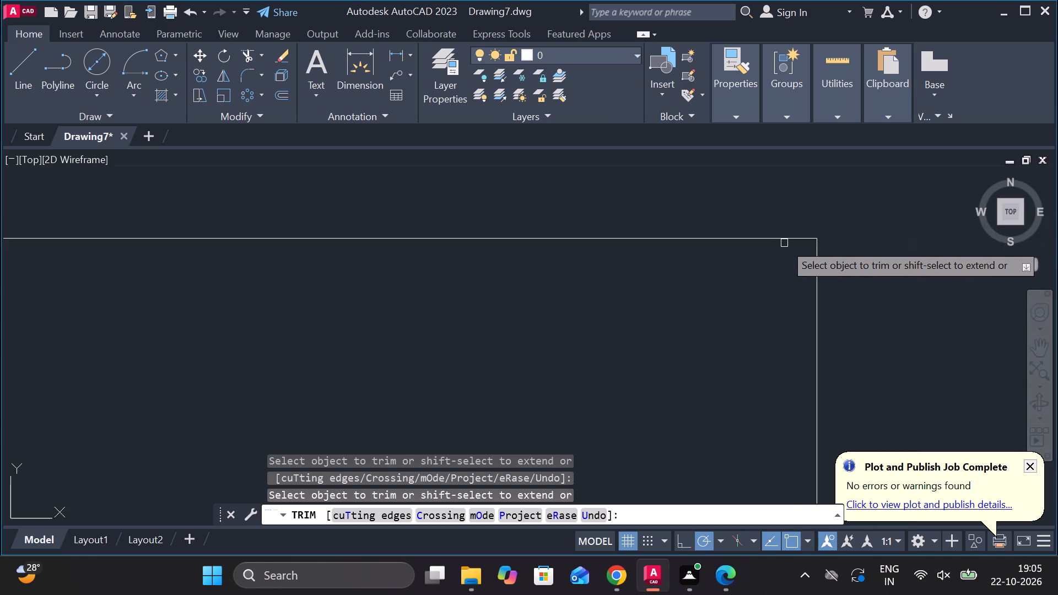
pyautogui.scroll(-7, 779, 269)
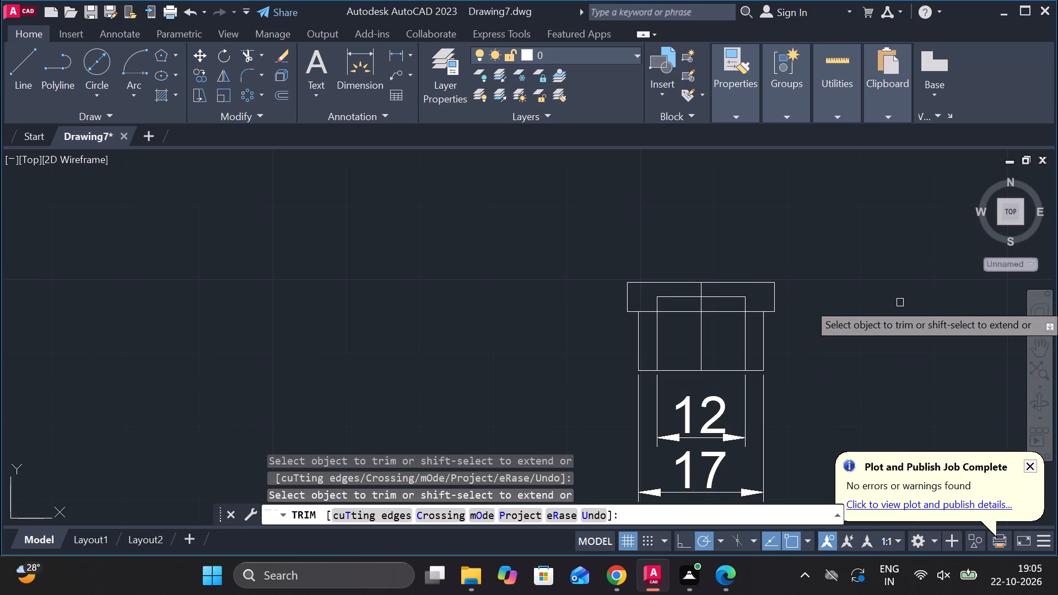
pyautogui.press('Escape')
# Draw sloping countersink lines from both upper inner corners to the matching outer top corners of the head.
pyautogui.click(39, 69)
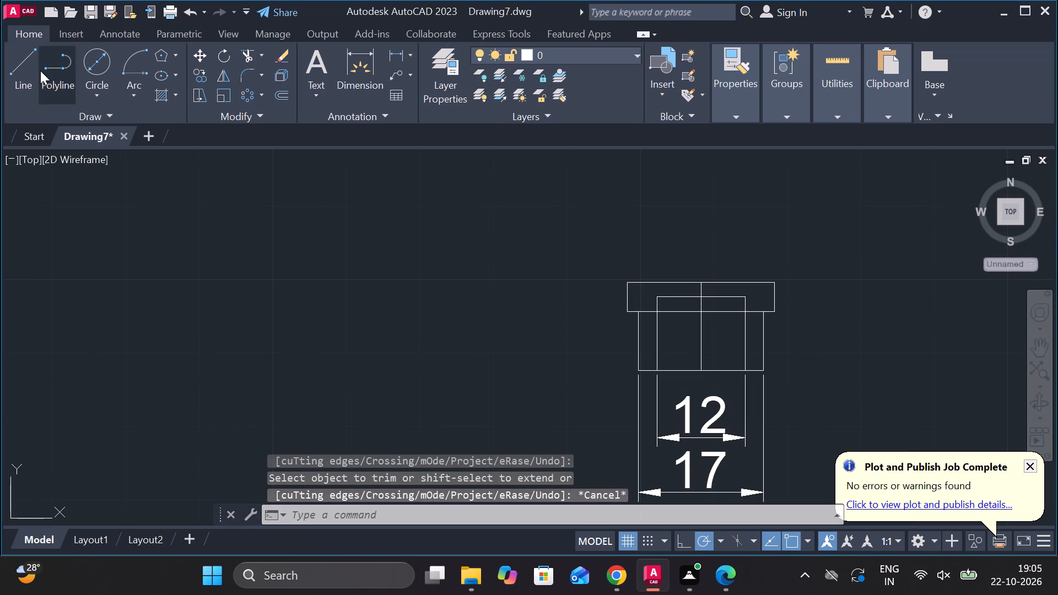
pyautogui.click(18, 76)
pyautogui.scroll(2, 738, 317)
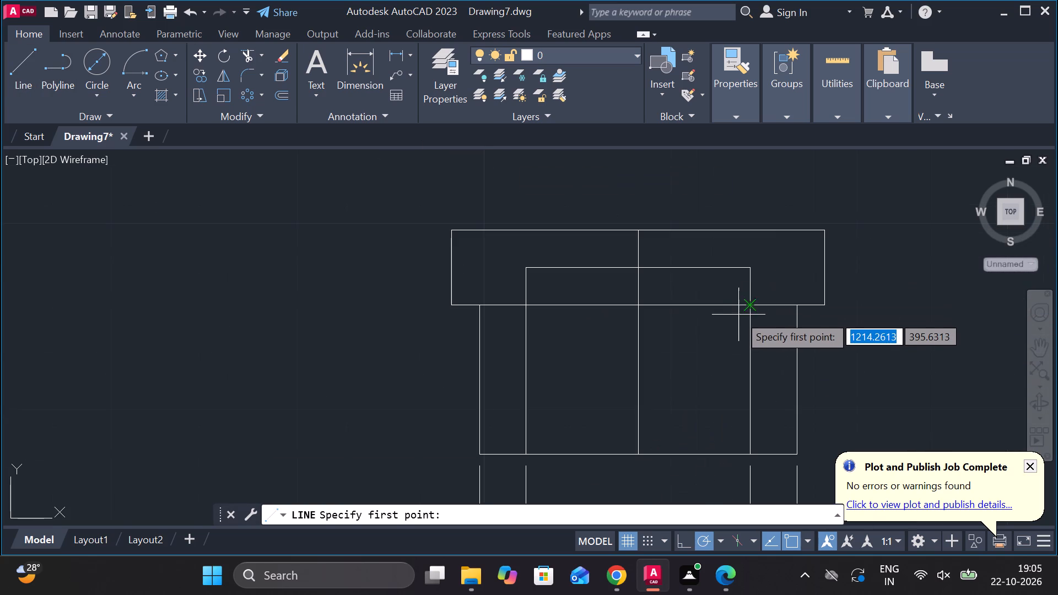
pyautogui.click(753, 272)
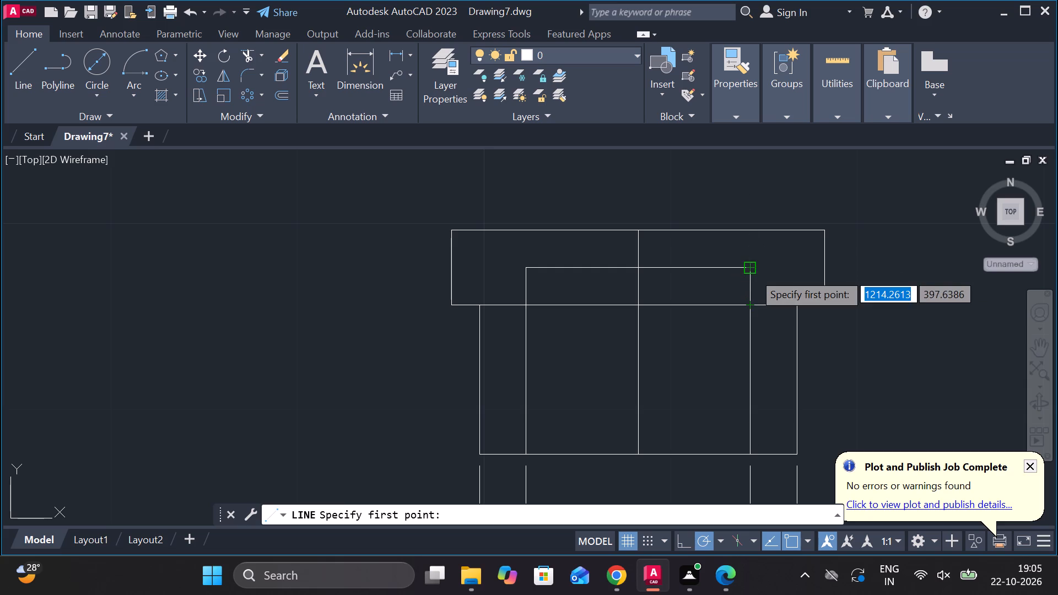
pyautogui.click(829, 233)
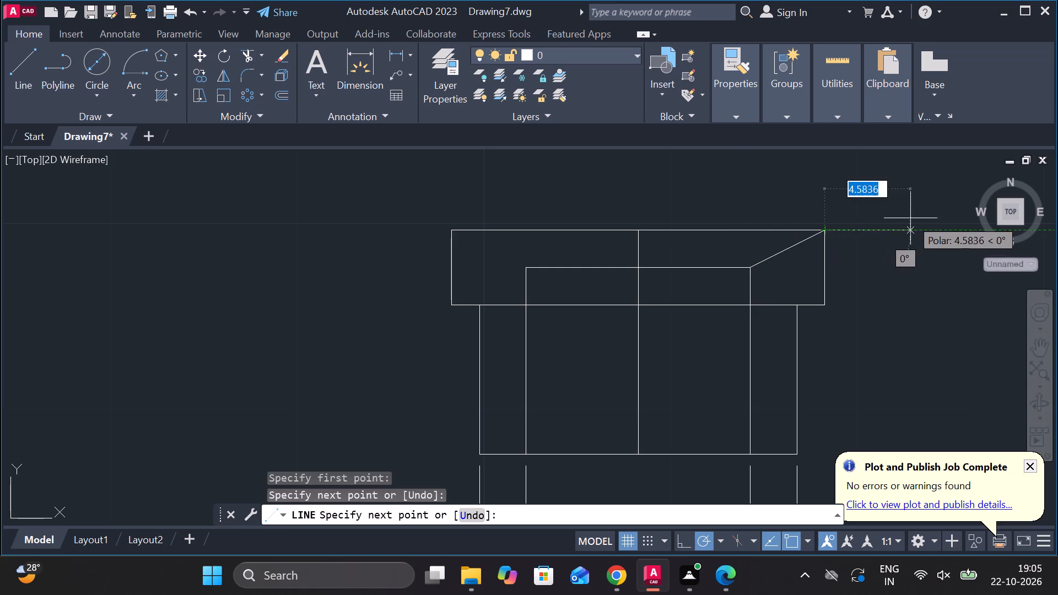
pyautogui.press('Escape')
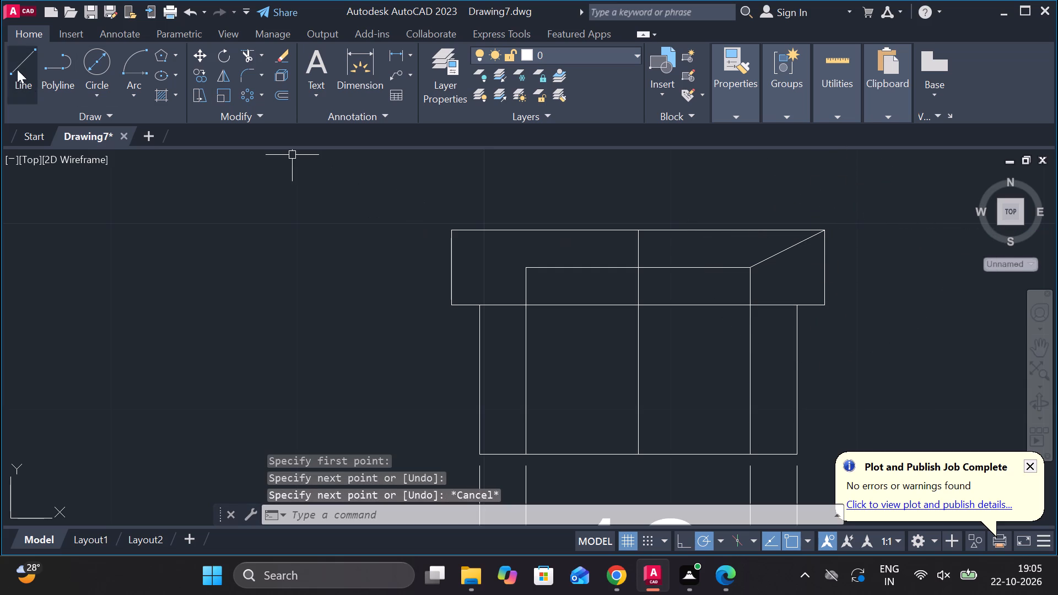
pyautogui.click(15, 66)
pyautogui.click(523, 273)
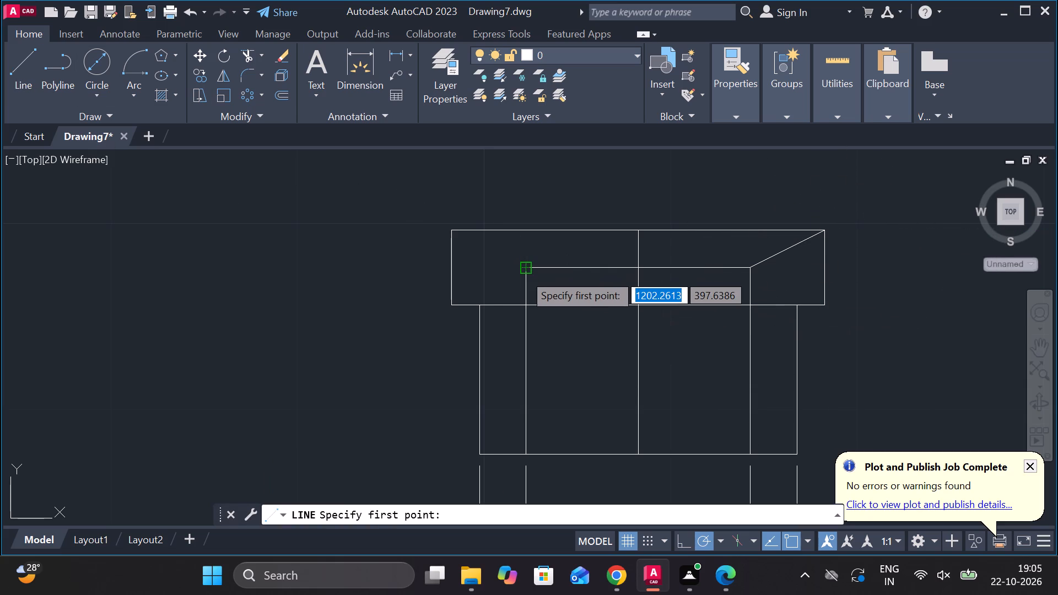
pyautogui.click(452, 228)
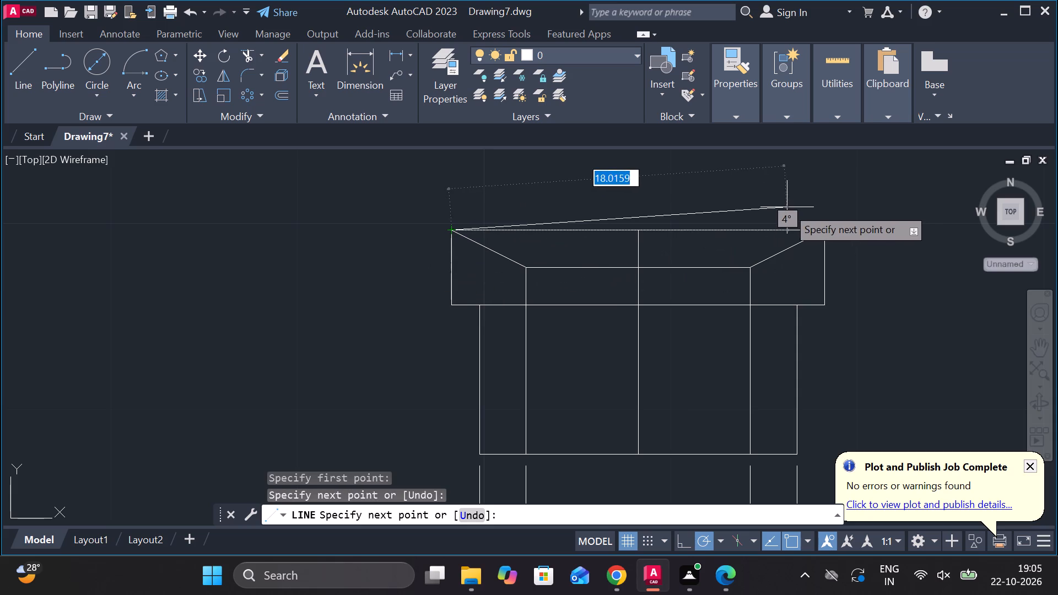
pyautogui.press('Escape')
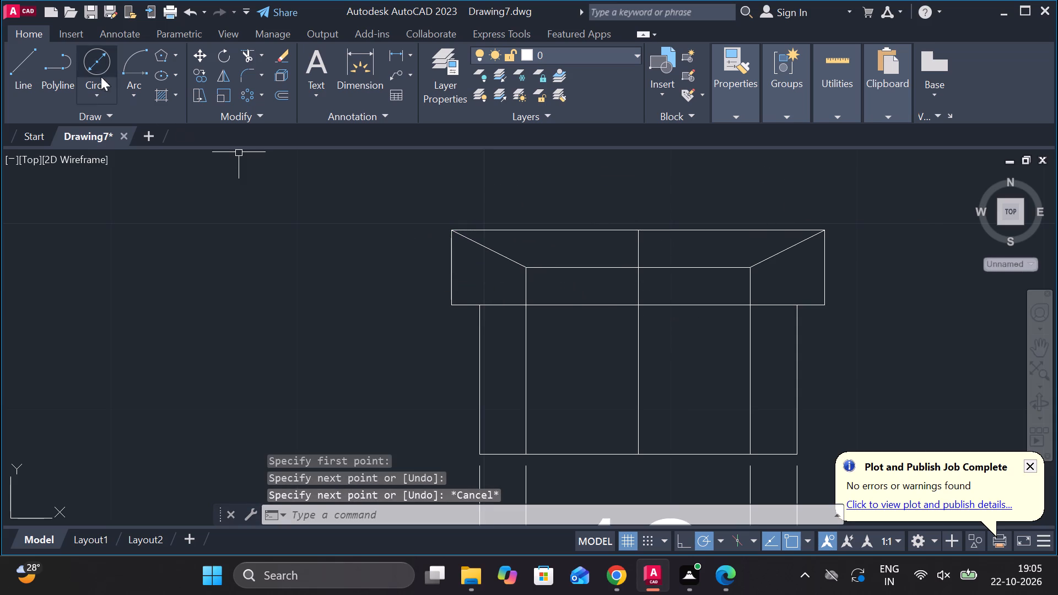
# Add a vertical linear dimension for the head's height, placed just beyond its right side.
pyautogui.click(395, 60)
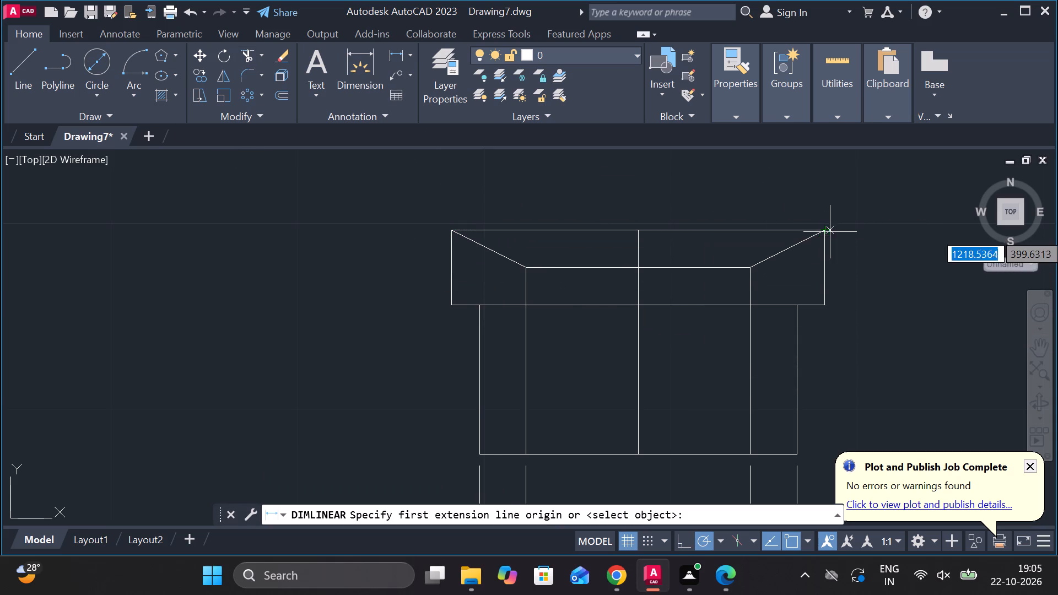
pyautogui.click(824, 232)
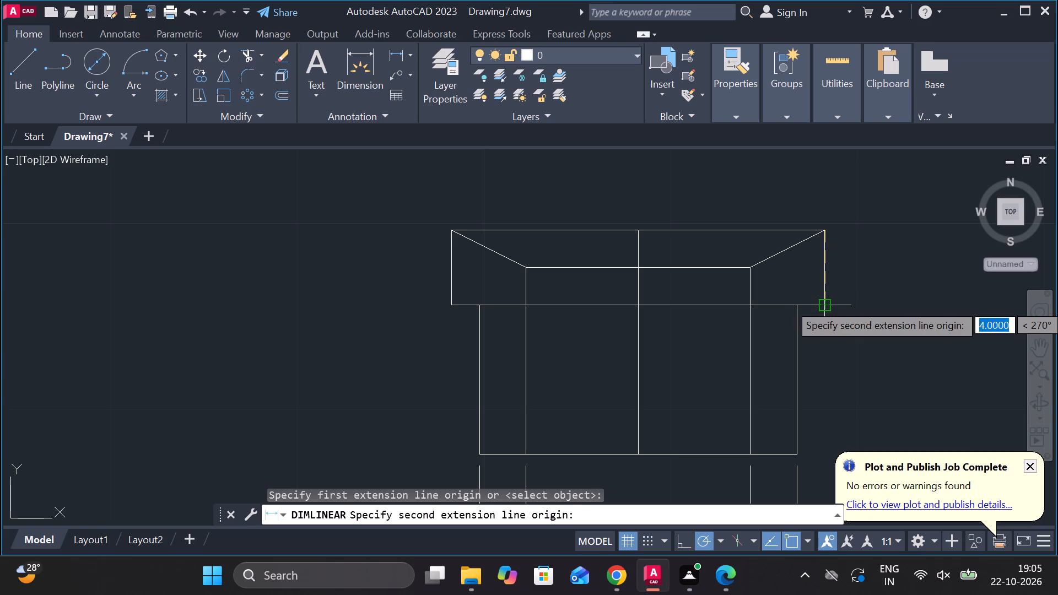
pyautogui.click(822, 303)
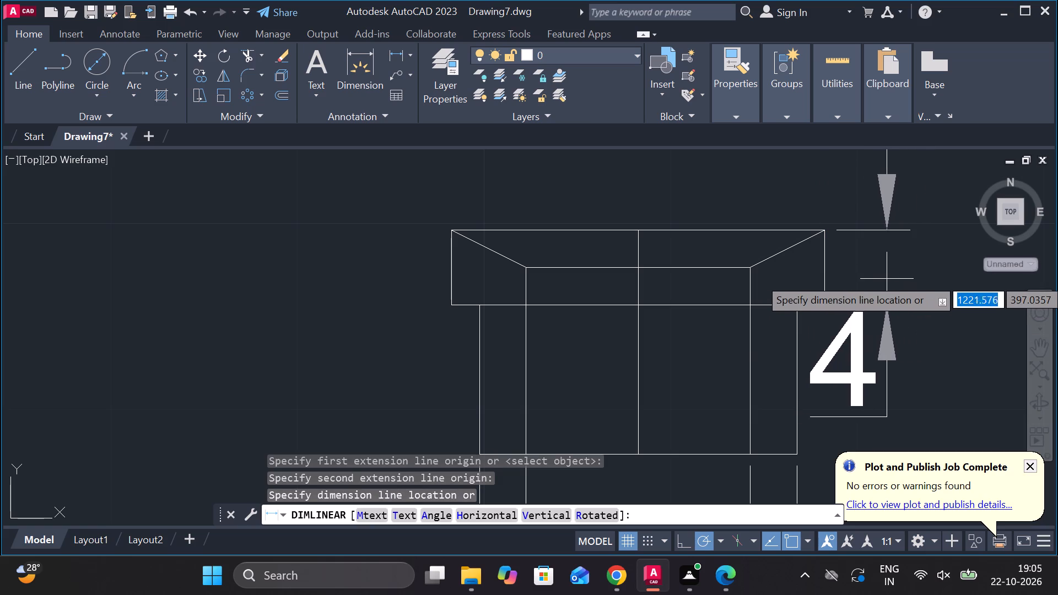
pyautogui.click(884, 284)
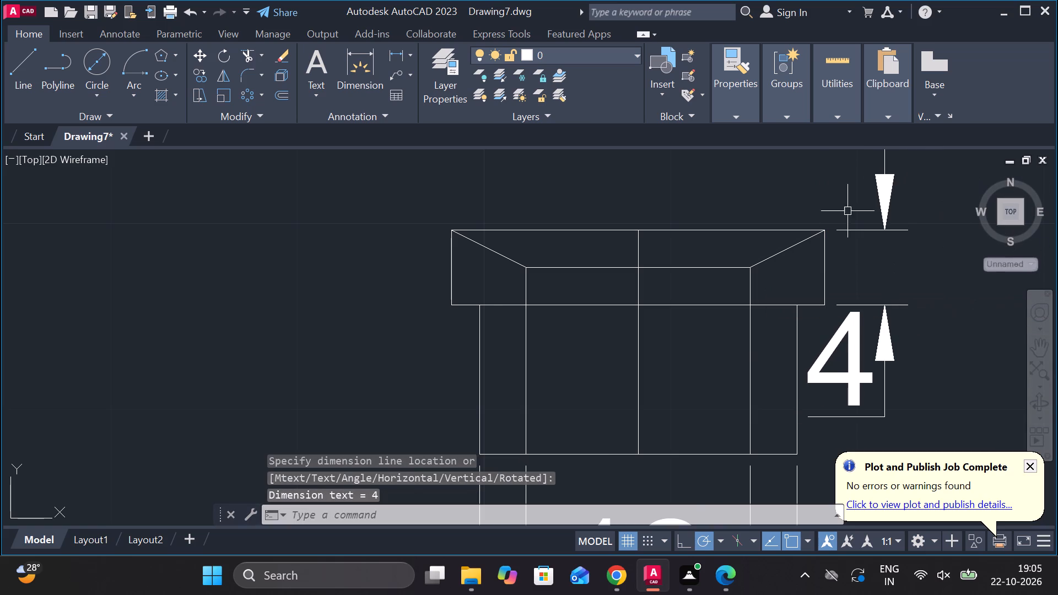
pyautogui.scroll(-2, 847, 211)
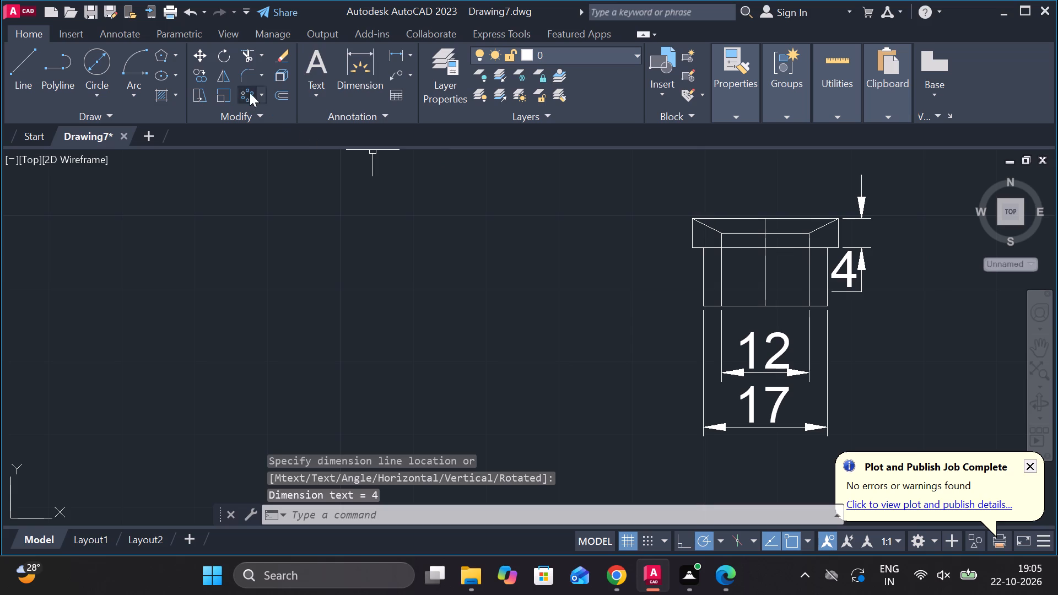
# Add a vertical linear dimension for the stepped detail's overall height, placed well outside the head's height dimension.
pyautogui.click(389, 58)
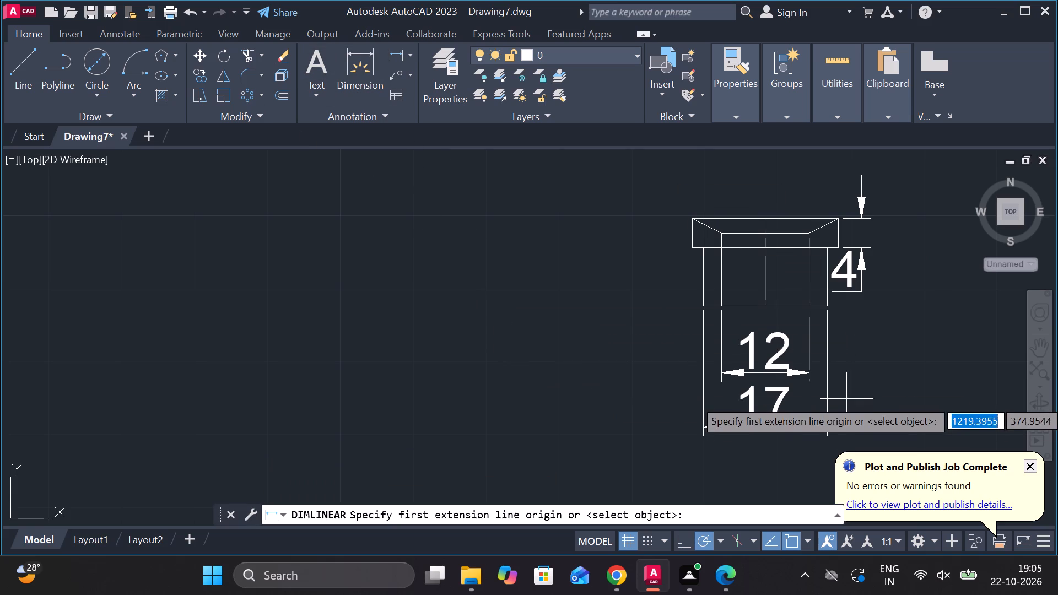
pyautogui.click(836, 218)
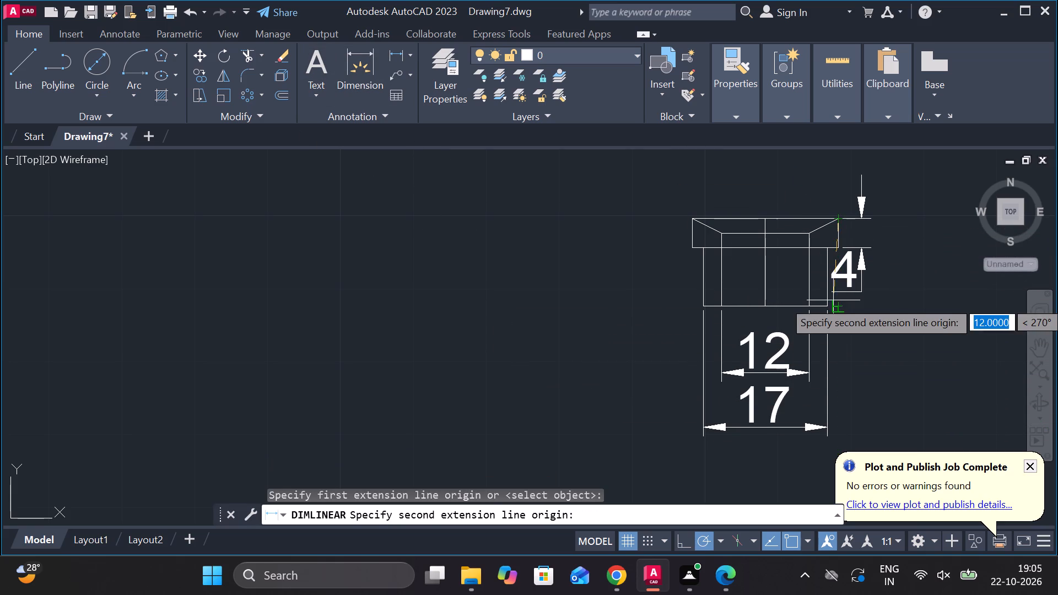
pyautogui.doubleClick(830, 305)
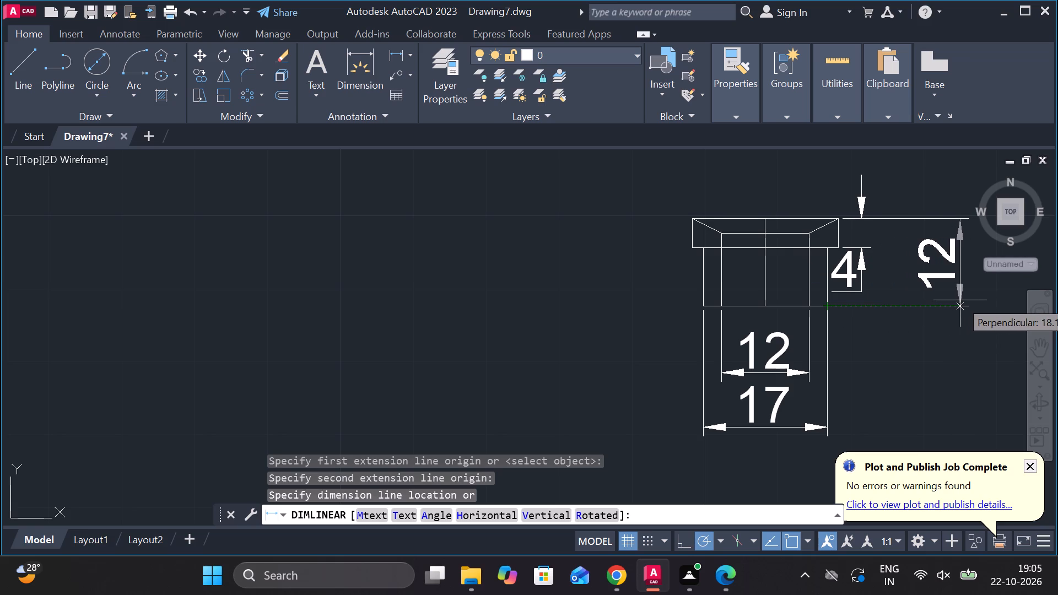
pyautogui.click(960, 300)
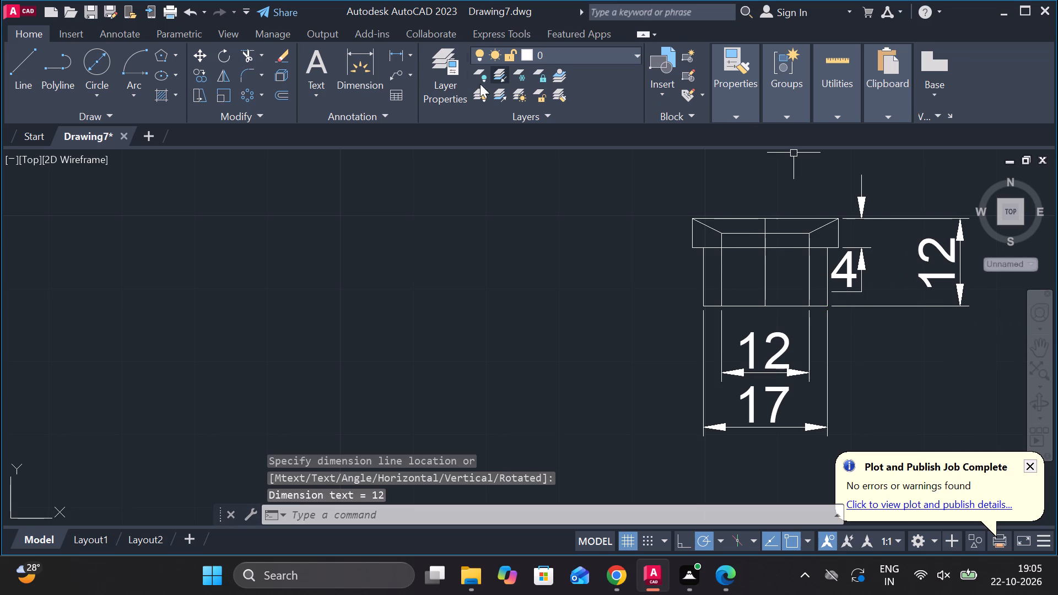
# Add a vertical linear dimension for the body's height below the head, placed between the head and overall height dimensions.
pyautogui.click(402, 53)
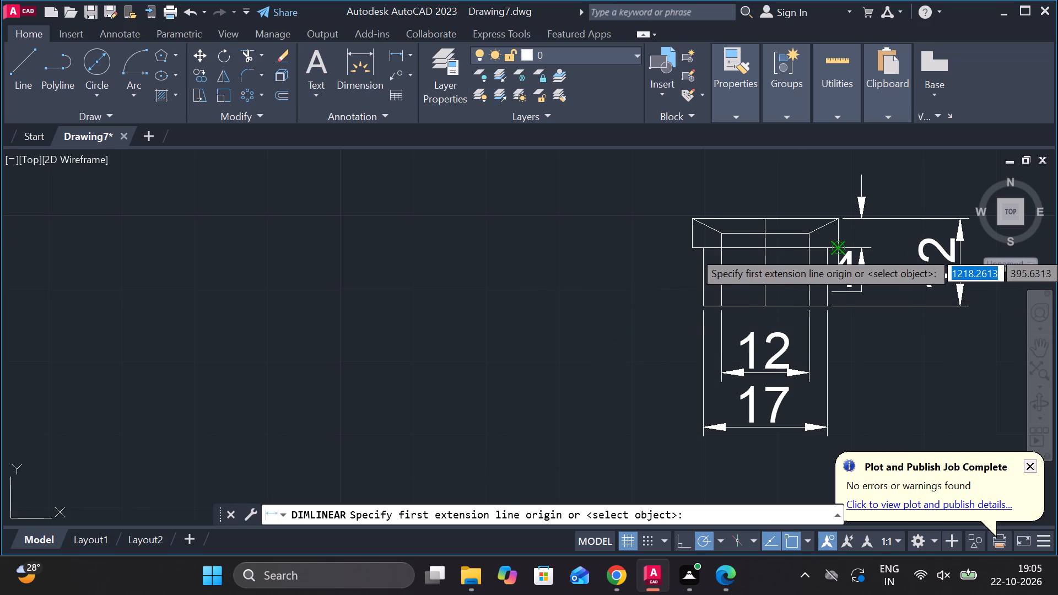
pyautogui.click(839, 251)
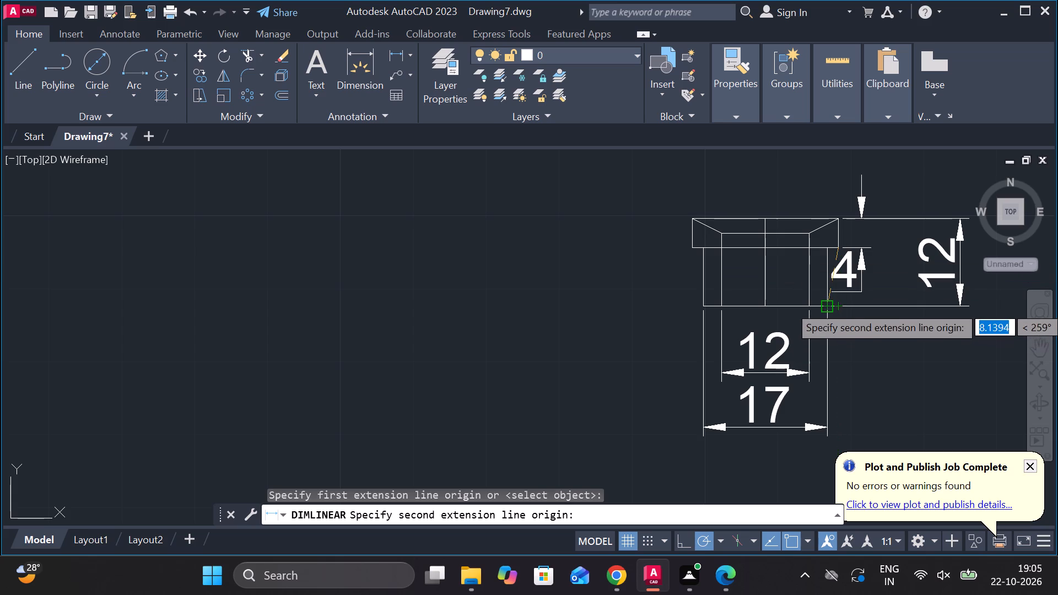
pyautogui.click(827, 305)
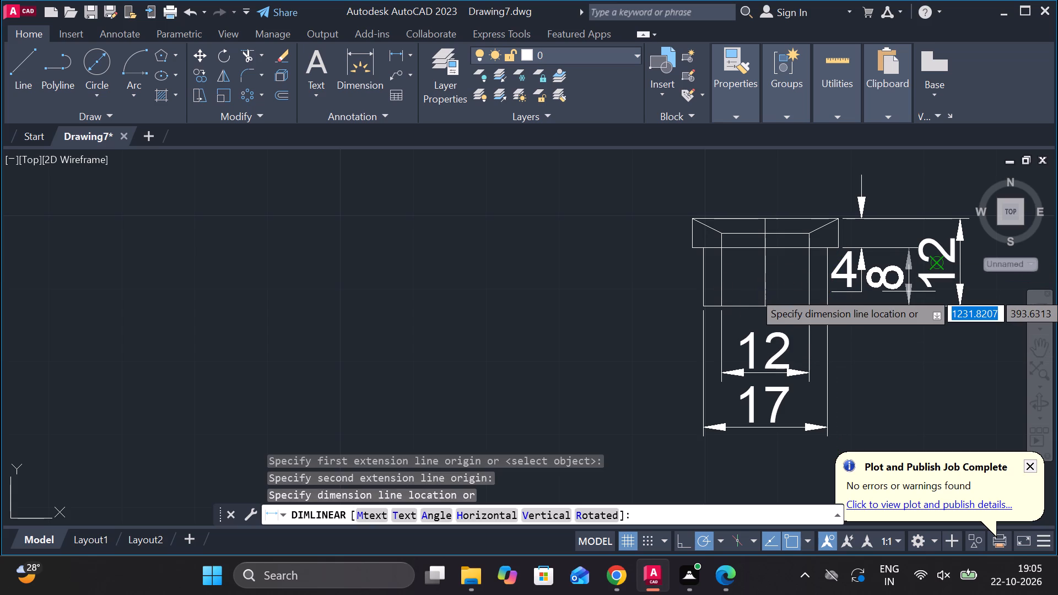
pyautogui.scroll(1, 909, 291)
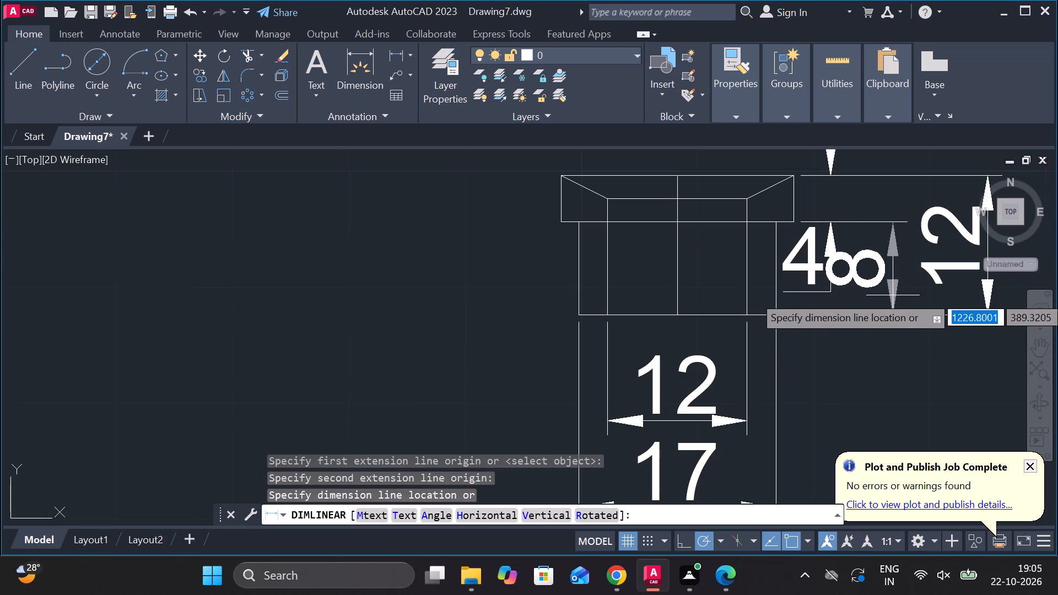
pyautogui.click(903, 295)
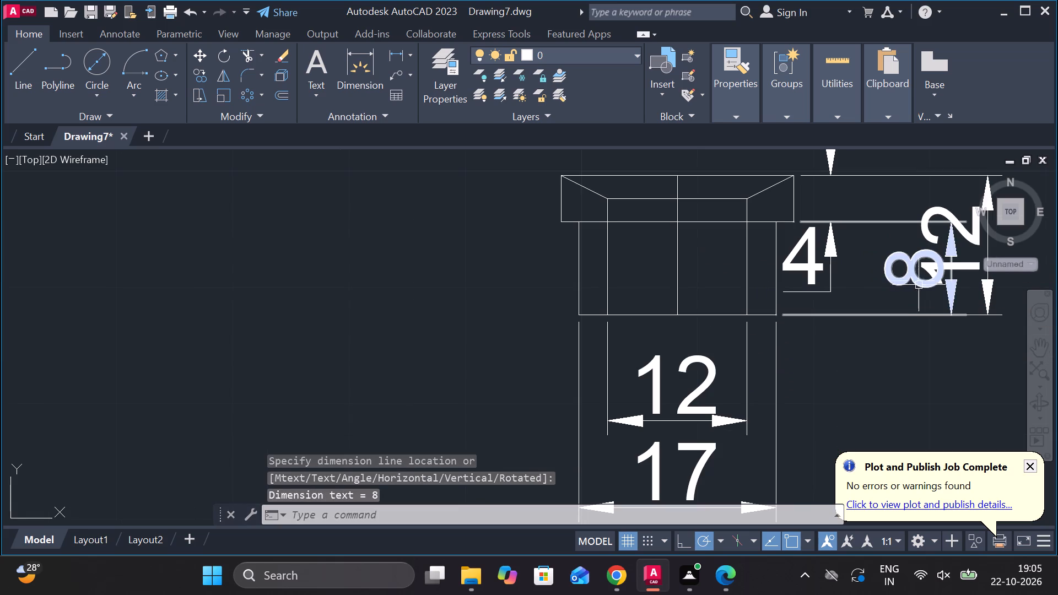
# Shift the body's height dimension inward, away from the overall height dimension's text.
pyautogui.click(908, 280)
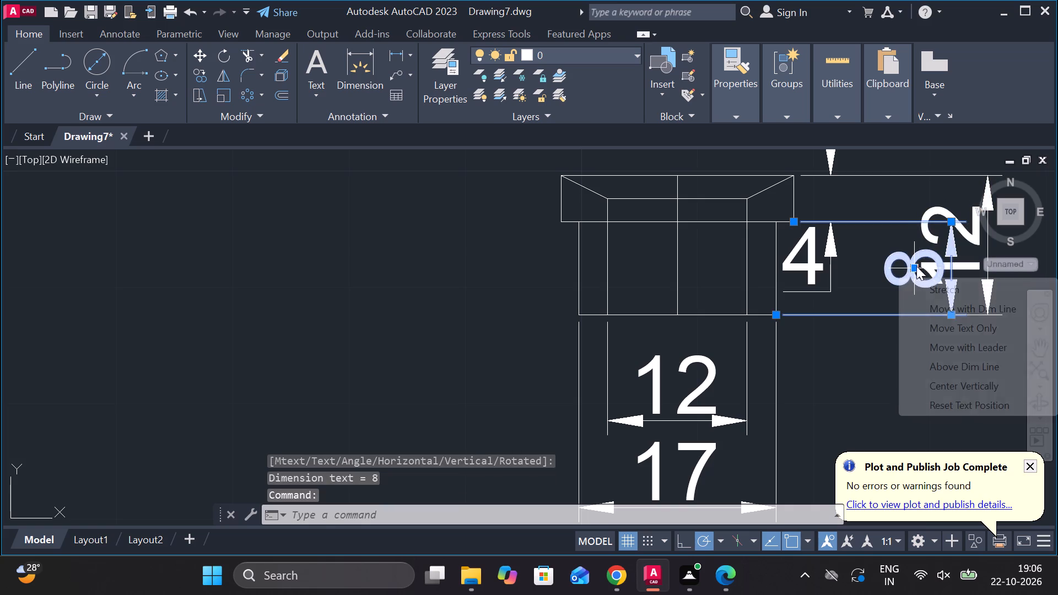
pyautogui.click(916, 266)
pyautogui.click(896, 266)
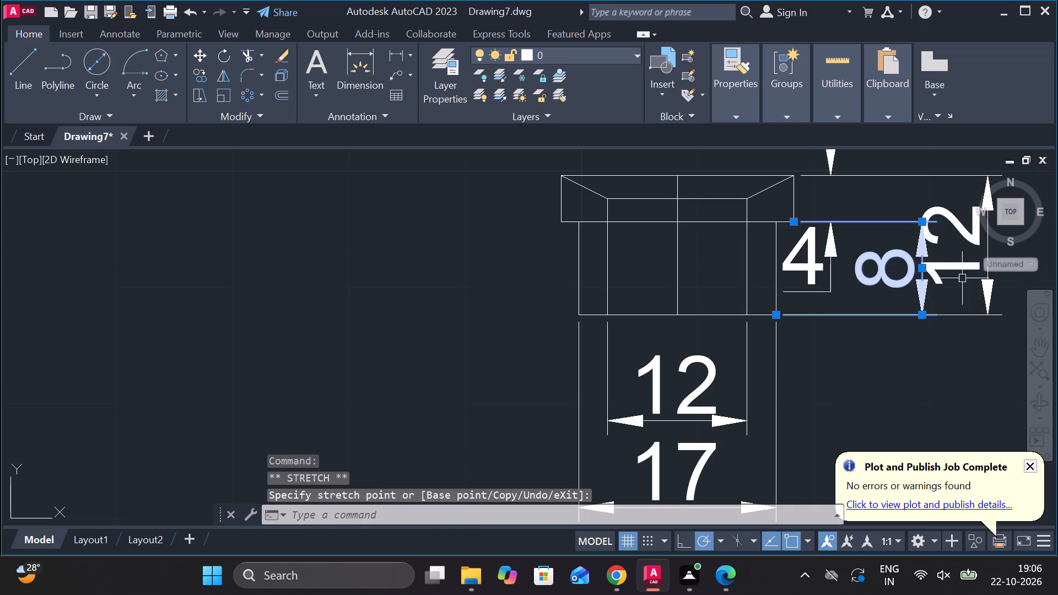
# Move the overall height dimension about 8 units farther out from the part, clear of the body's height dimension.
pyautogui.scroll(-5, 963, 332)
pyautogui.scroll(1, 908, 370)
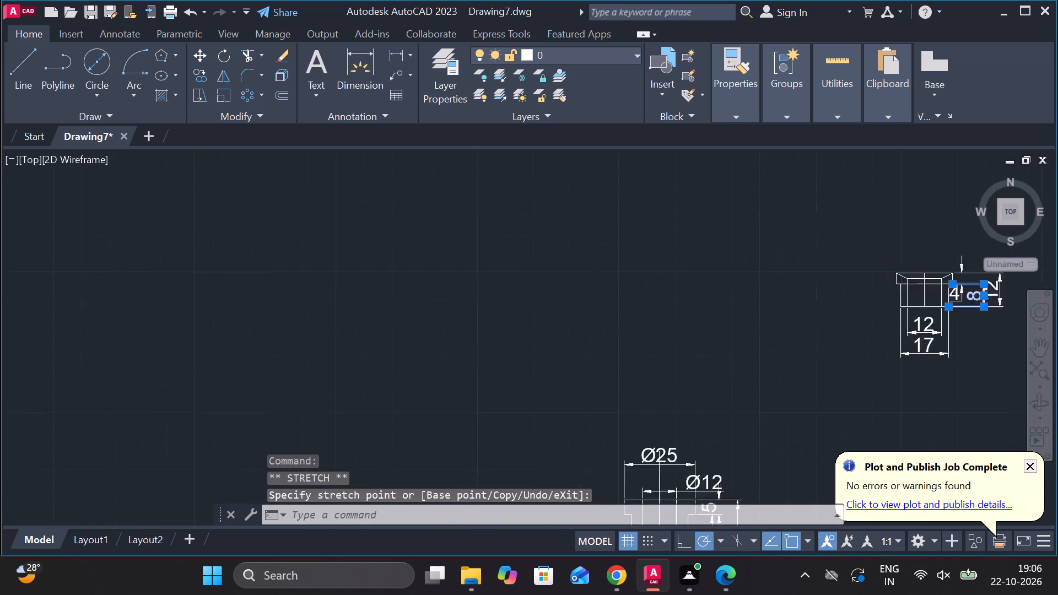
pyautogui.scroll(2, 908, 370)
pyautogui.scroll(-2, 908, 370)
pyautogui.scroll(-3, 785, 347)
pyautogui.scroll(2, 831, 340)
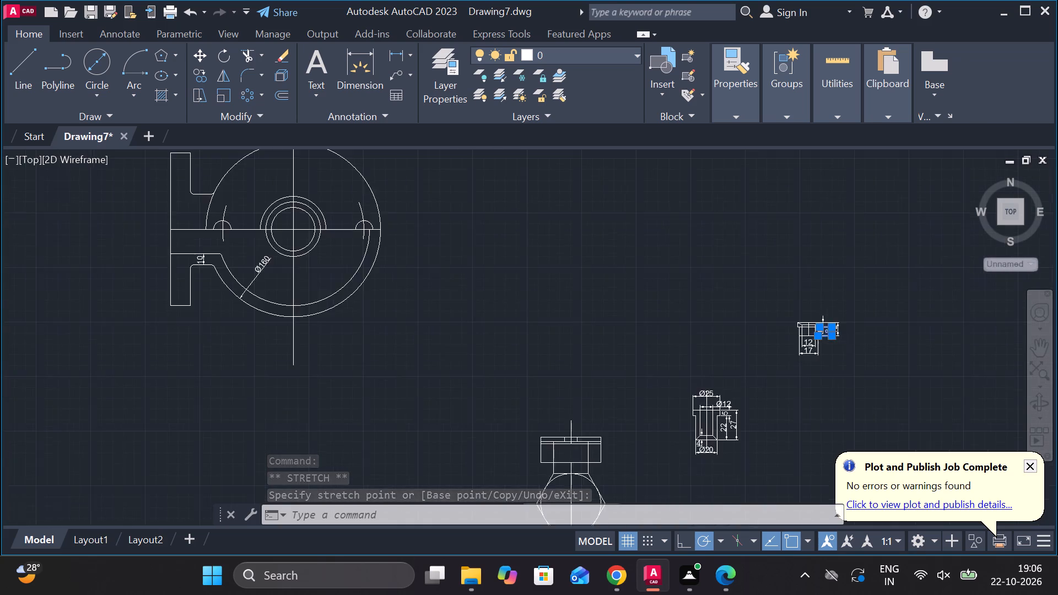
pyautogui.scroll(3, 831, 340)
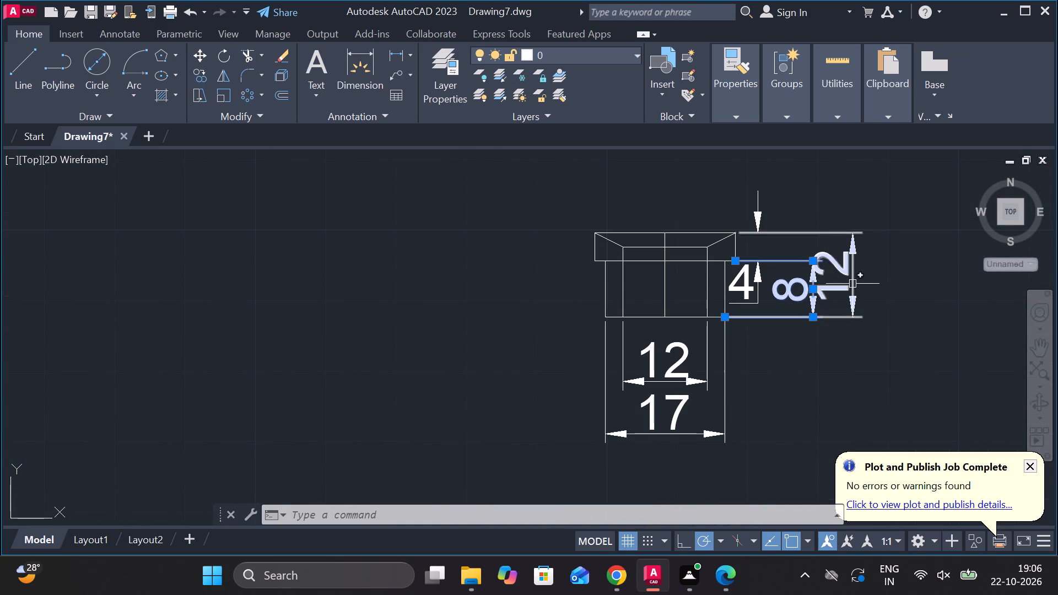
pyautogui.click(853, 284)
pyautogui.click(827, 279)
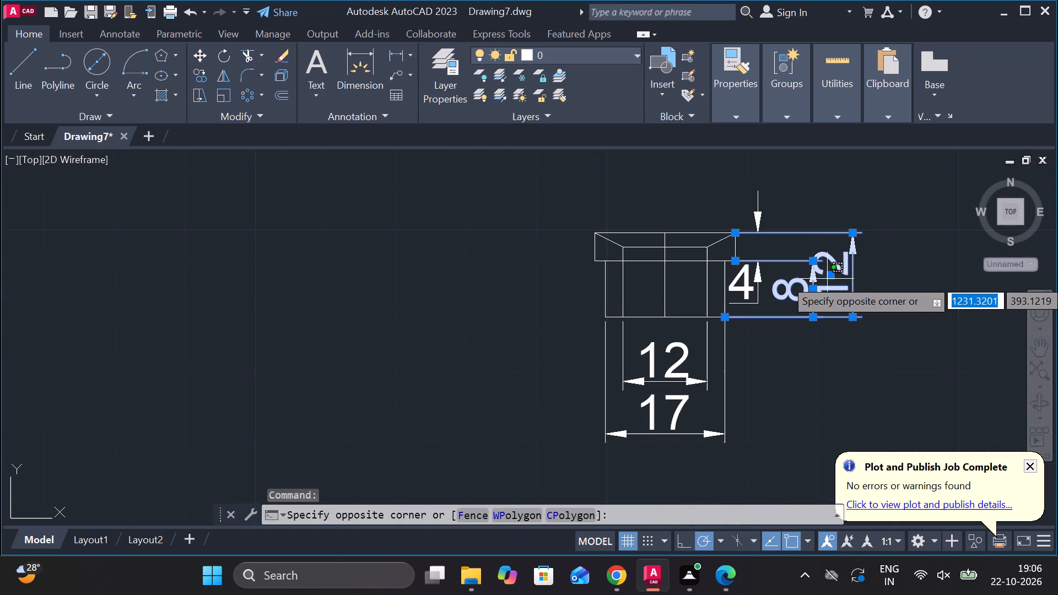
pyautogui.press('Escape')
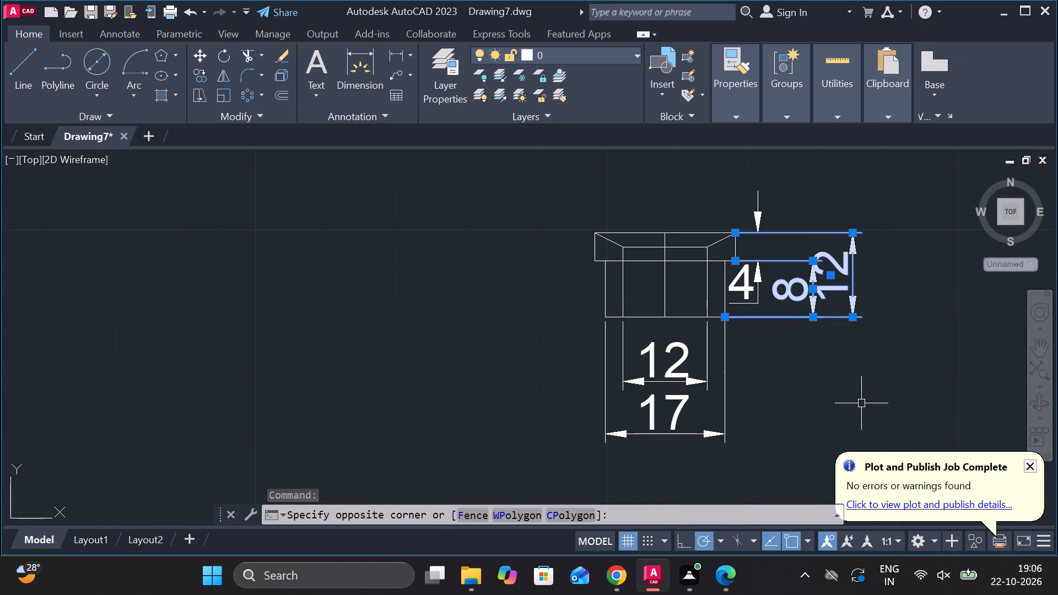
pyautogui.click(830, 278)
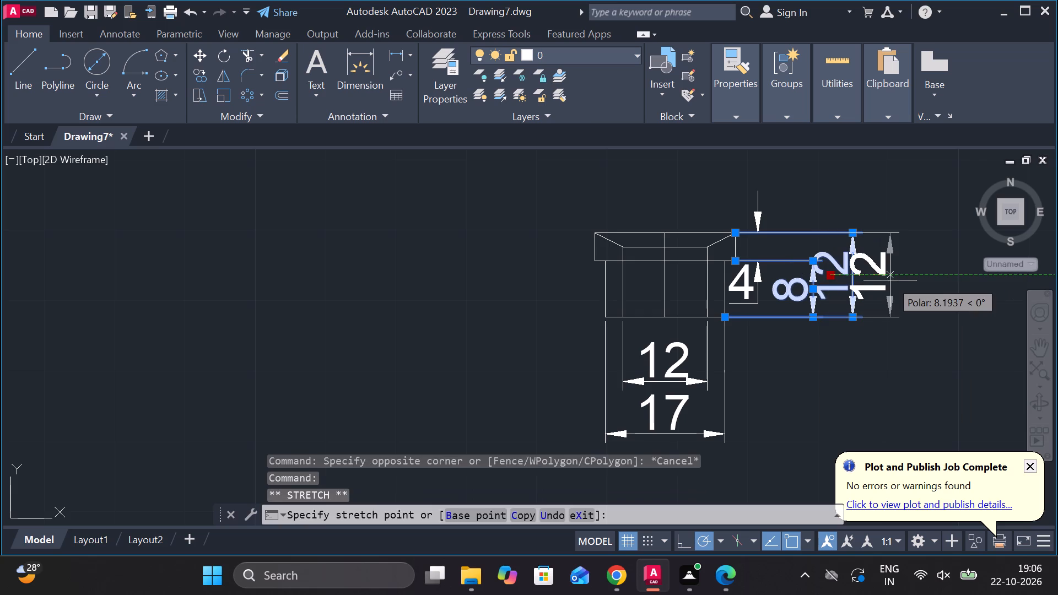
pyautogui.click(891, 280)
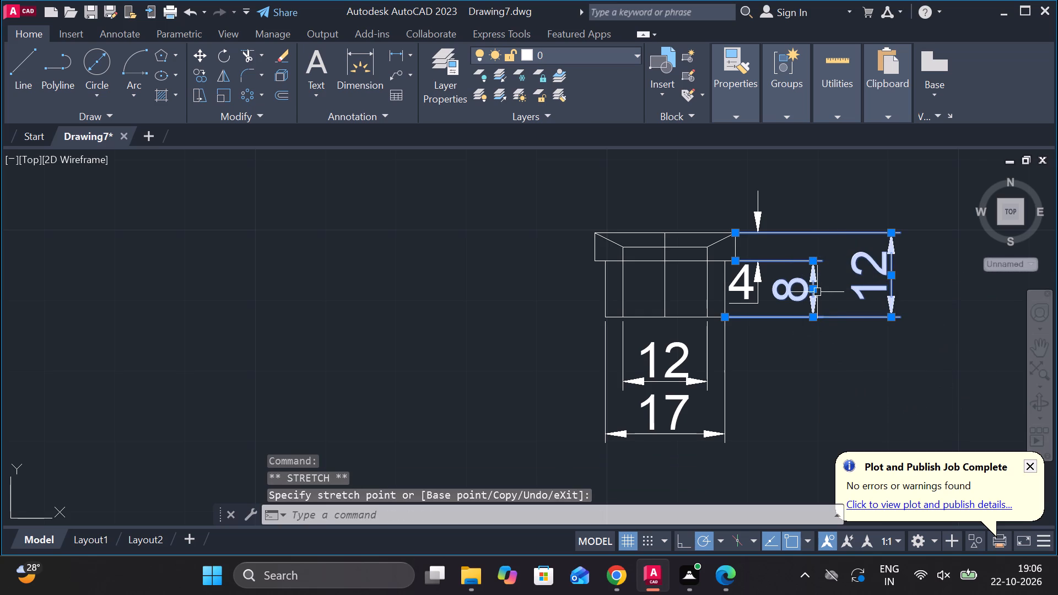
# Nudge the body's height dimension slightly outward to even its spacing between the head and overall height dimensions.
pyautogui.click(813, 293)
pyautogui.click(819, 285)
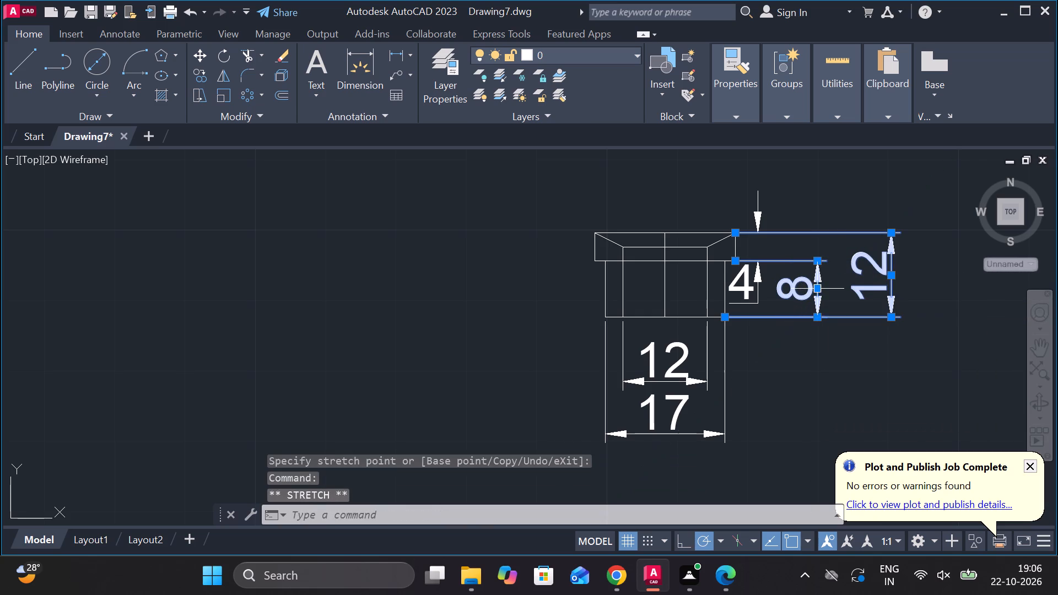
pyautogui.scroll(-2, 801, 430)
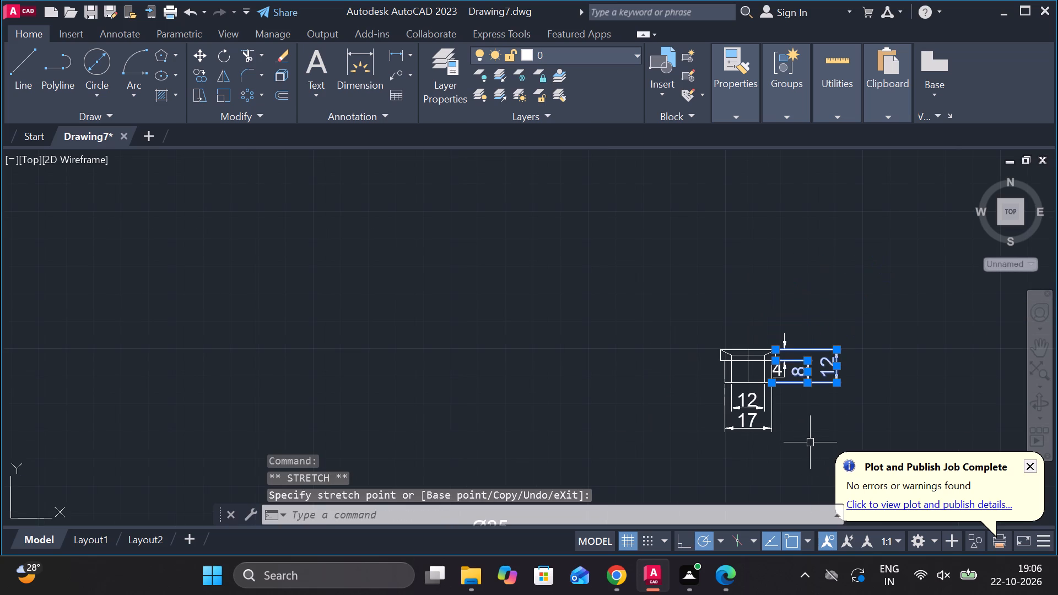
pyautogui.press('Escape')
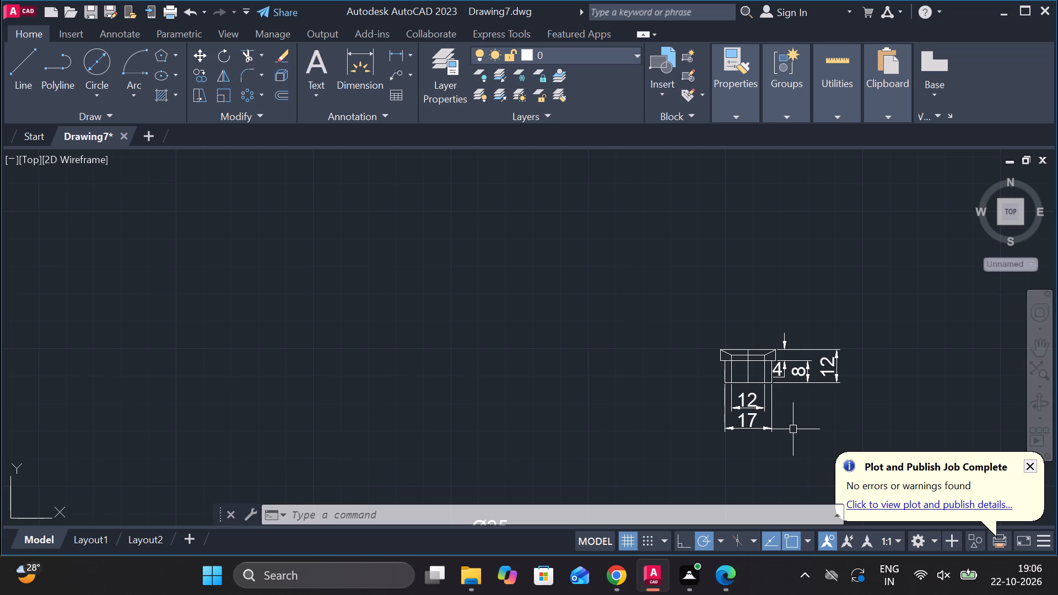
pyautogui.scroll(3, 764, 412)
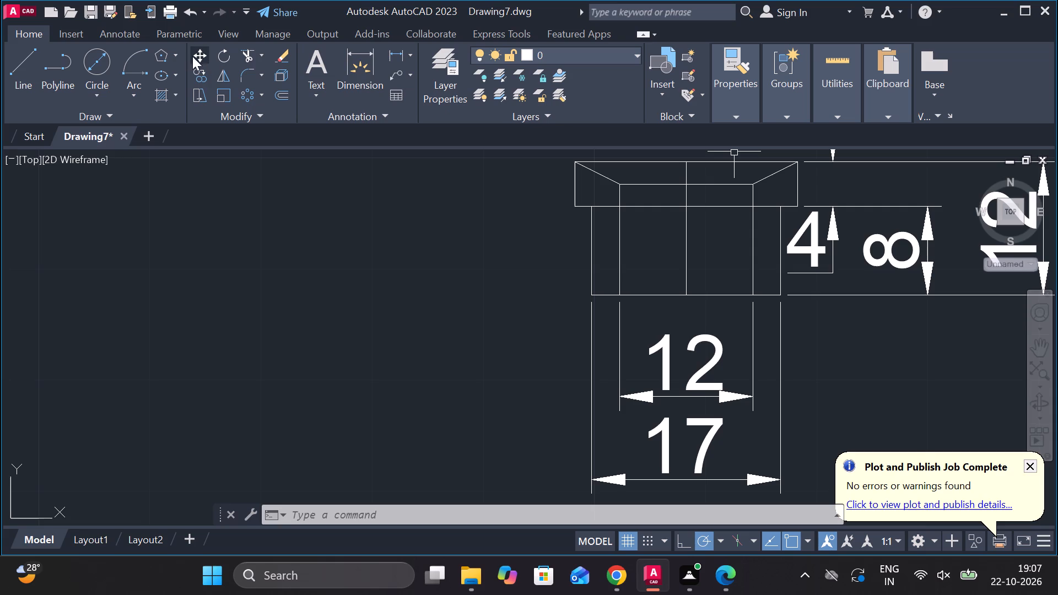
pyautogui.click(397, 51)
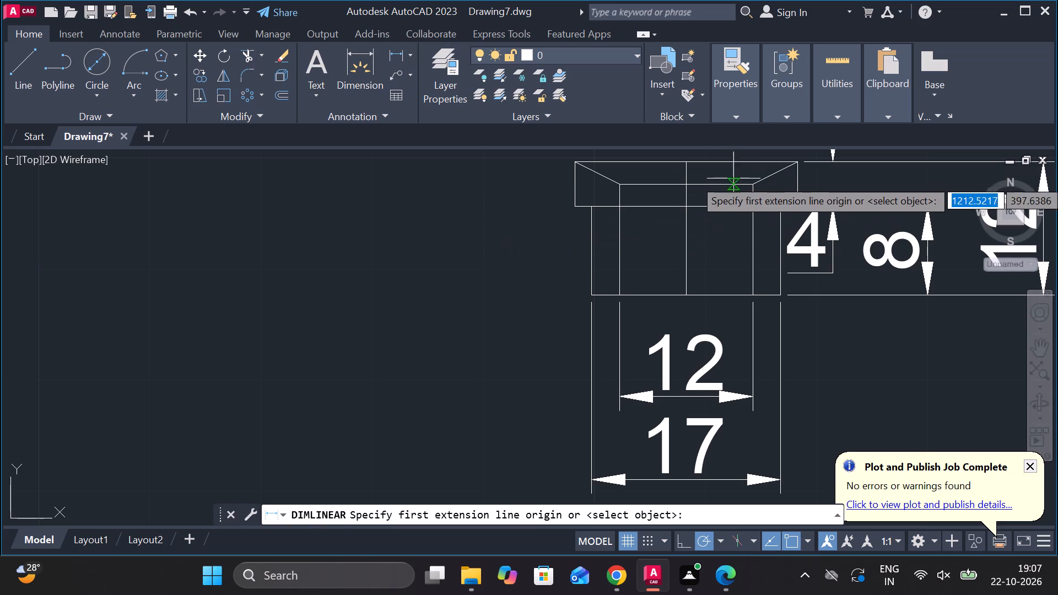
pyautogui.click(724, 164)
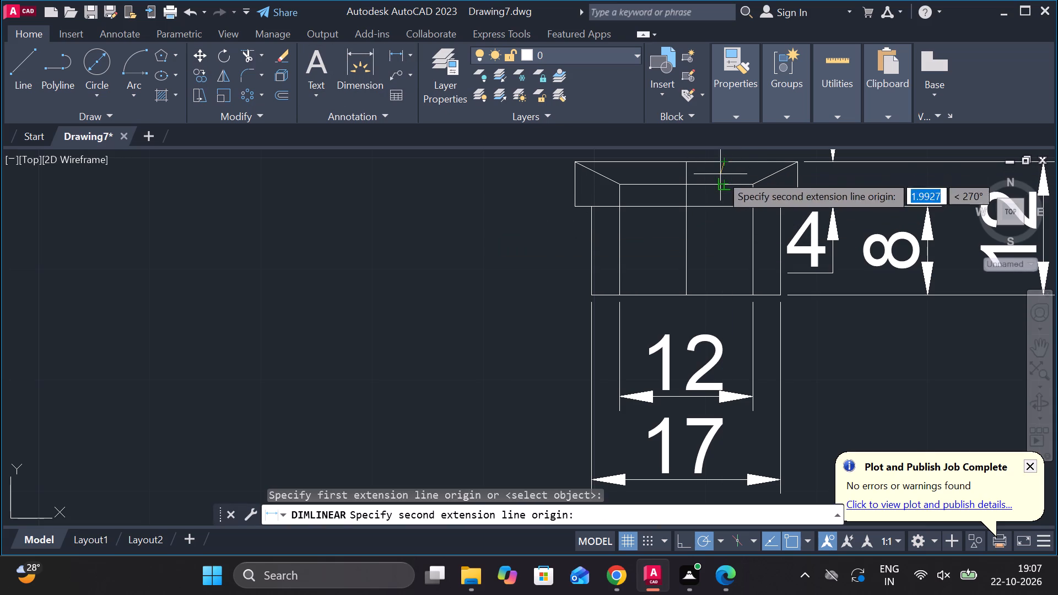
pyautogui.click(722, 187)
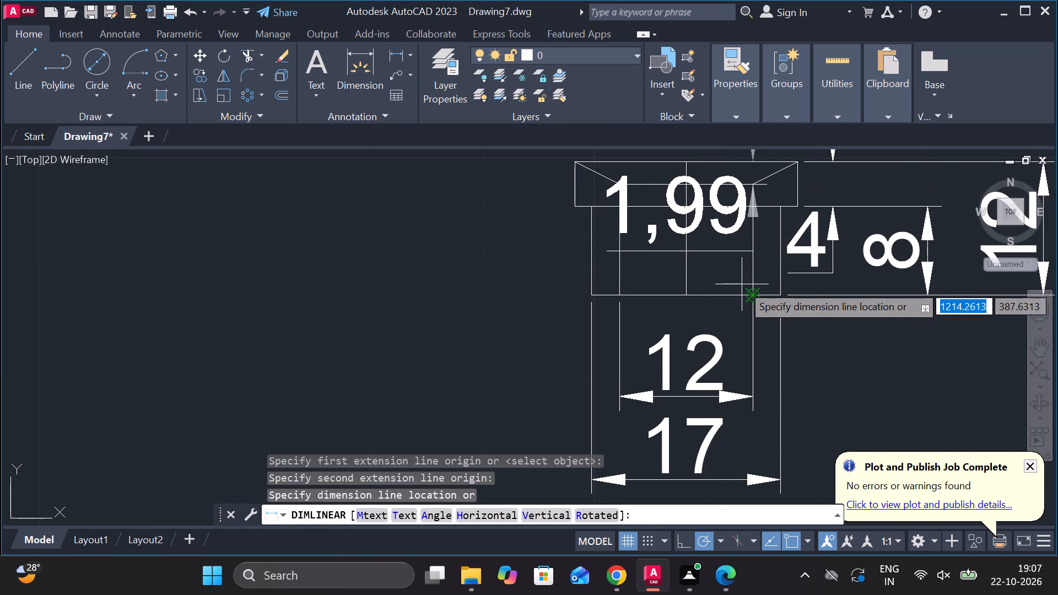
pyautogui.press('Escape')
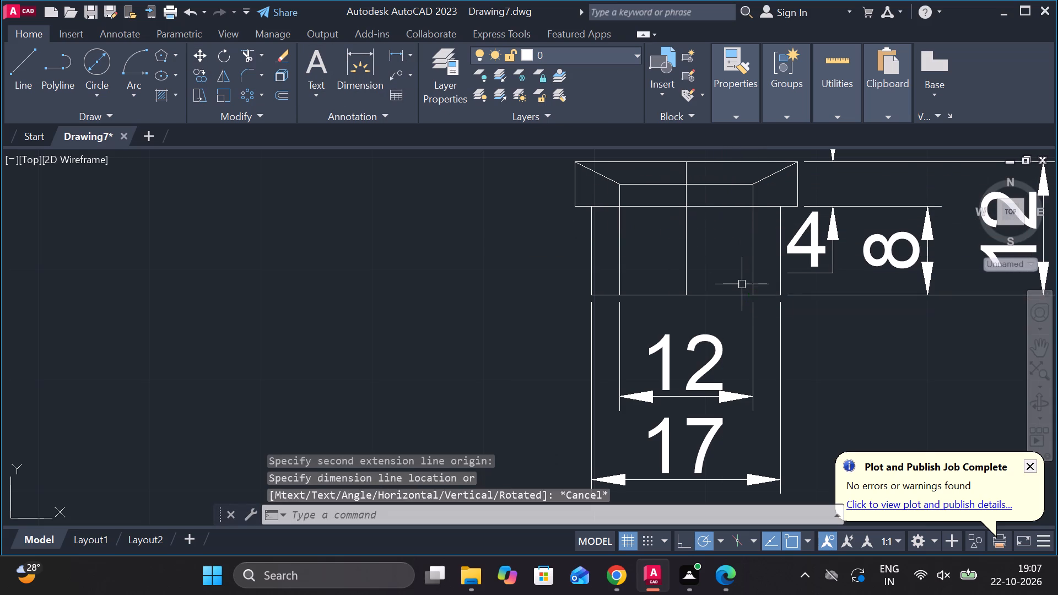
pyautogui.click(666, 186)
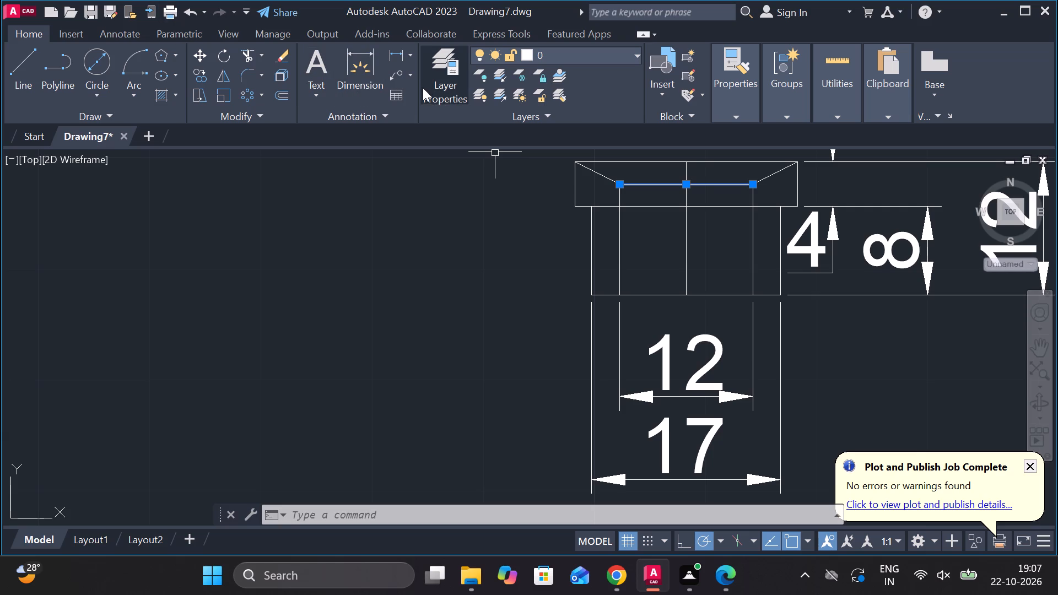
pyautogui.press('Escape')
# Add a vertical linear dimension for the countersink depth, from the inner edge to the head's top edge, placed beyond the head's left side.
pyautogui.click(391, 56)
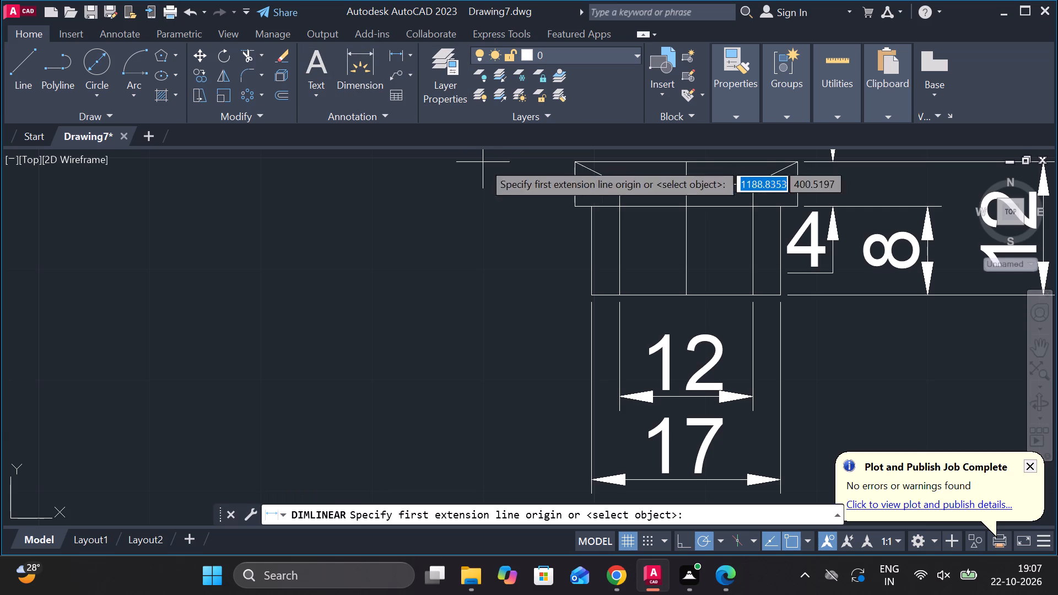
pyautogui.scroll(2, 685, 183)
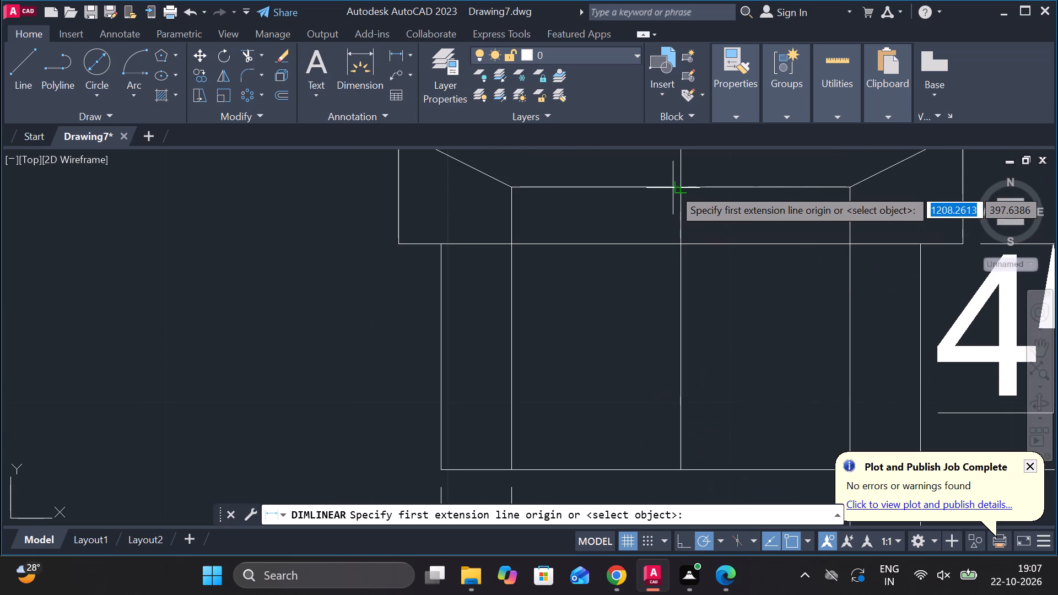
pyautogui.click(678, 188)
pyautogui.scroll(-3, 727, 153)
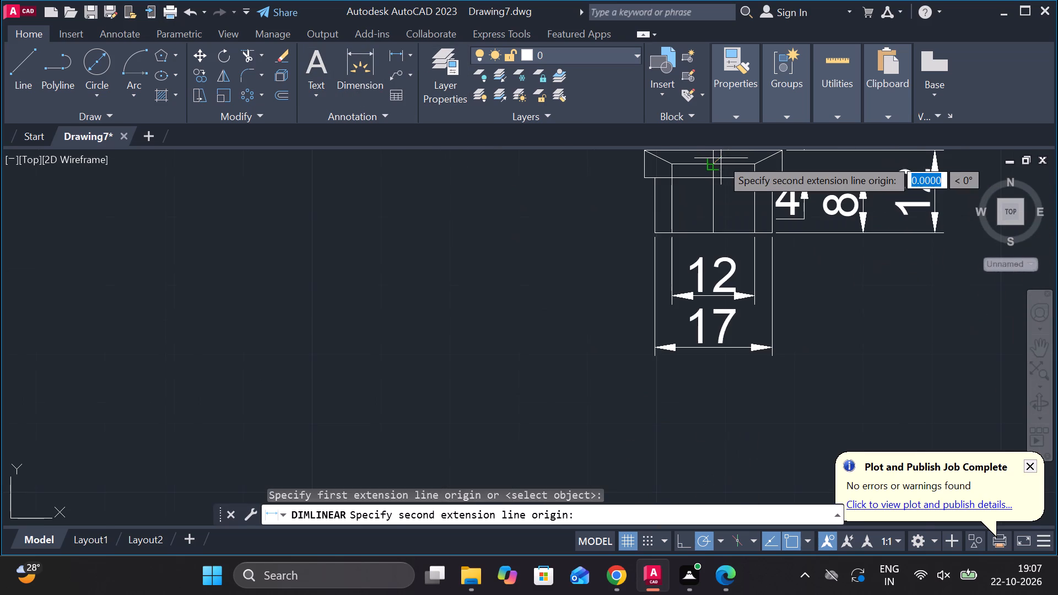
pyautogui.scroll(-3, 620, 165)
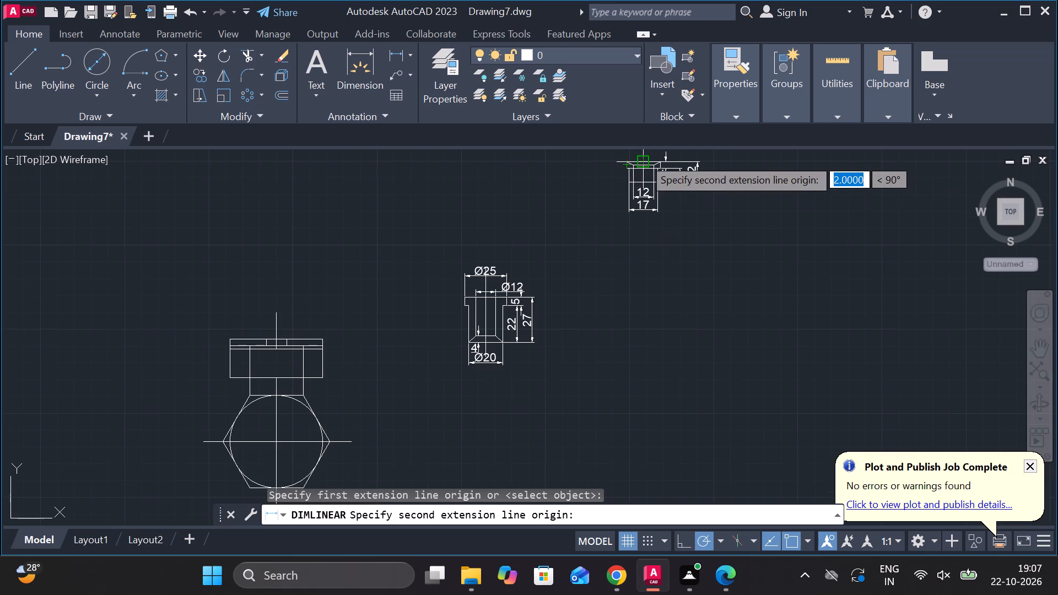
pyautogui.scroll(-2, 648, 301)
pyautogui.scroll(3, 665, 215)
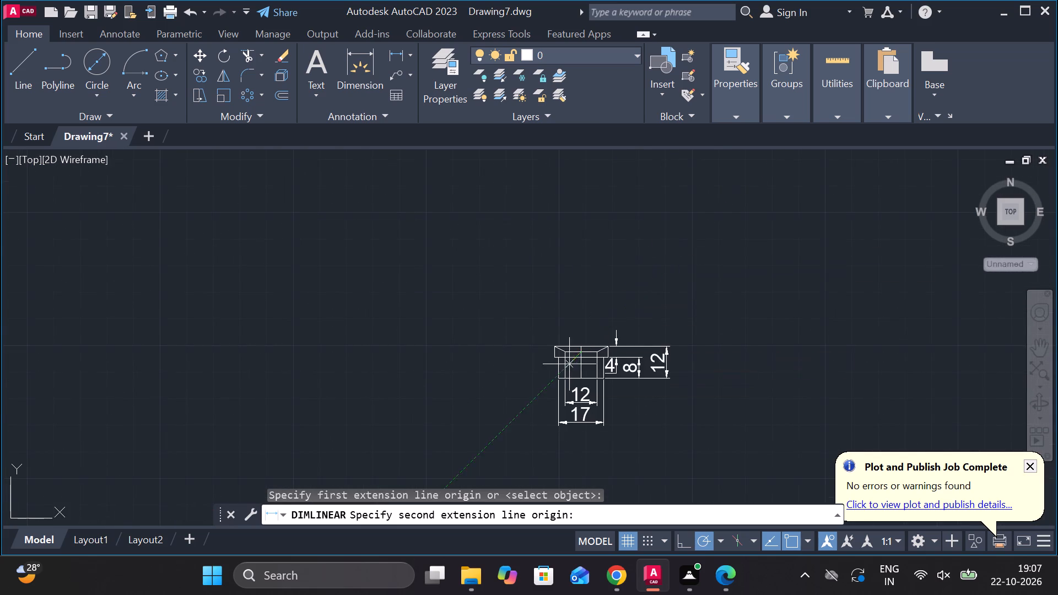
pyautogui.scroll(3, 564, 388)
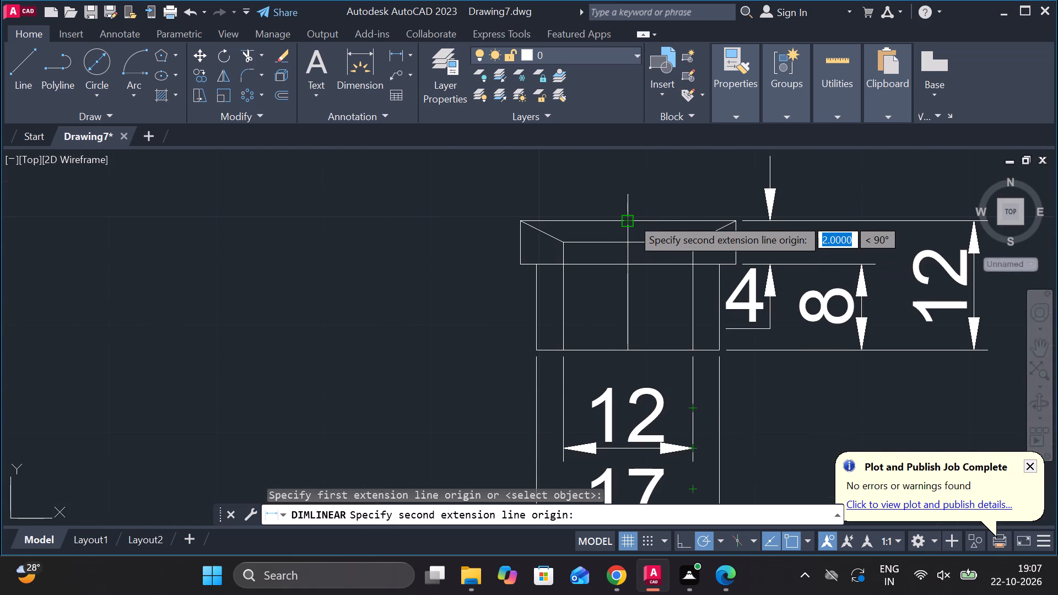
pyautogui.click(631, 218)
pyautogui.scroll(-2, 406, 233)
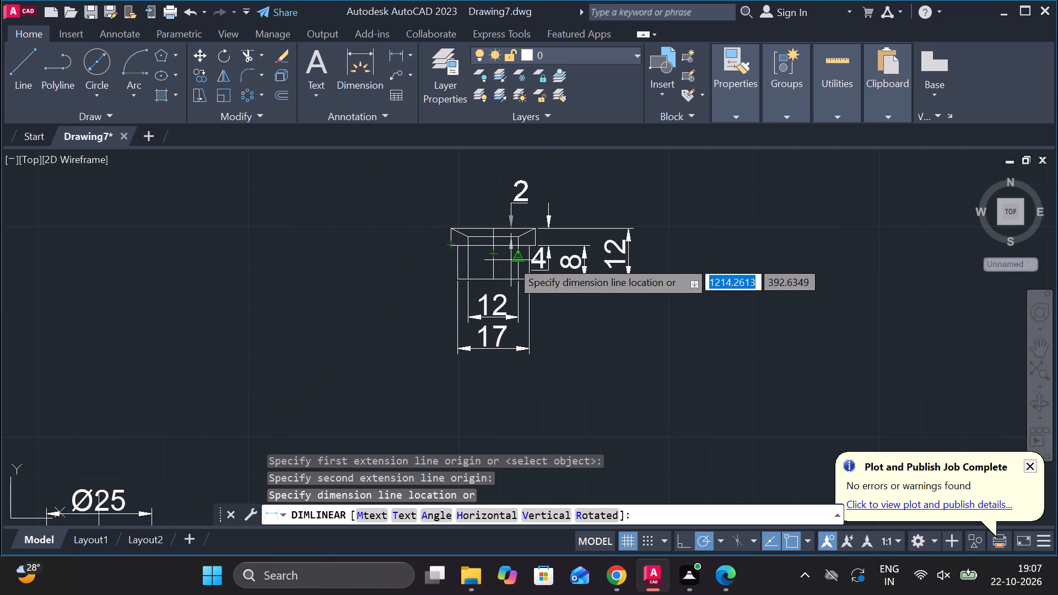
pyautogui.click(409, 258)
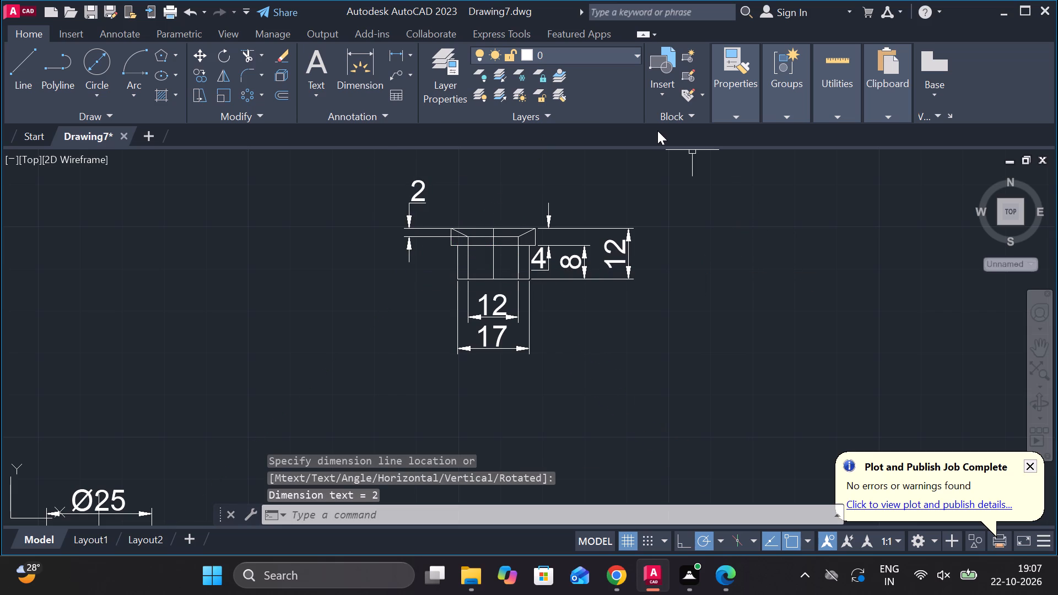
# Add a horizontal linear dimension for the countersunk head's full width, placed above the head.
pyautogui.click(398, 57)
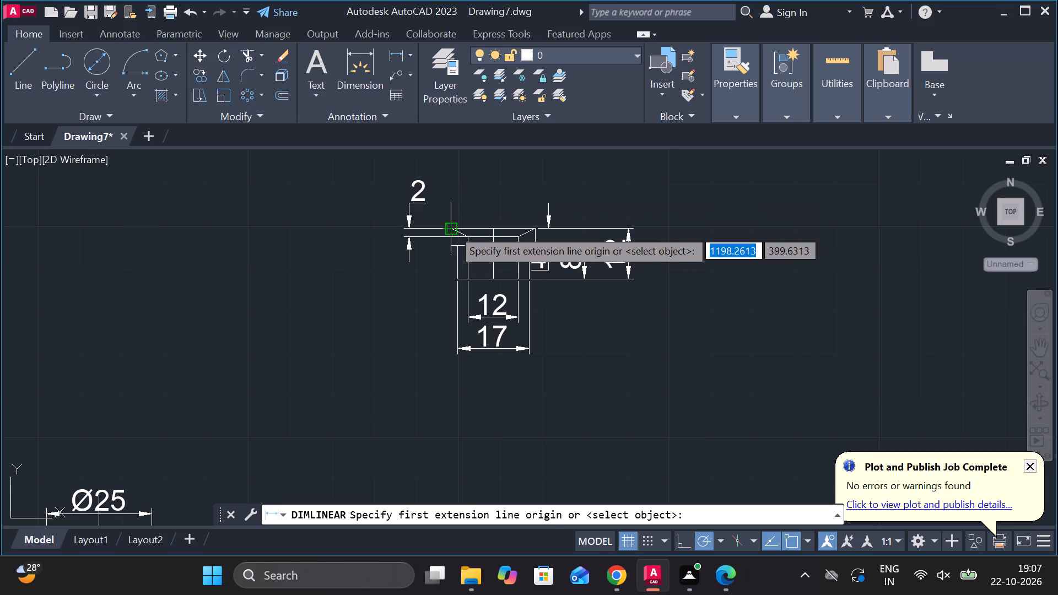
pyautogui.click(452, 229)
pyautogui.click(533, 224)
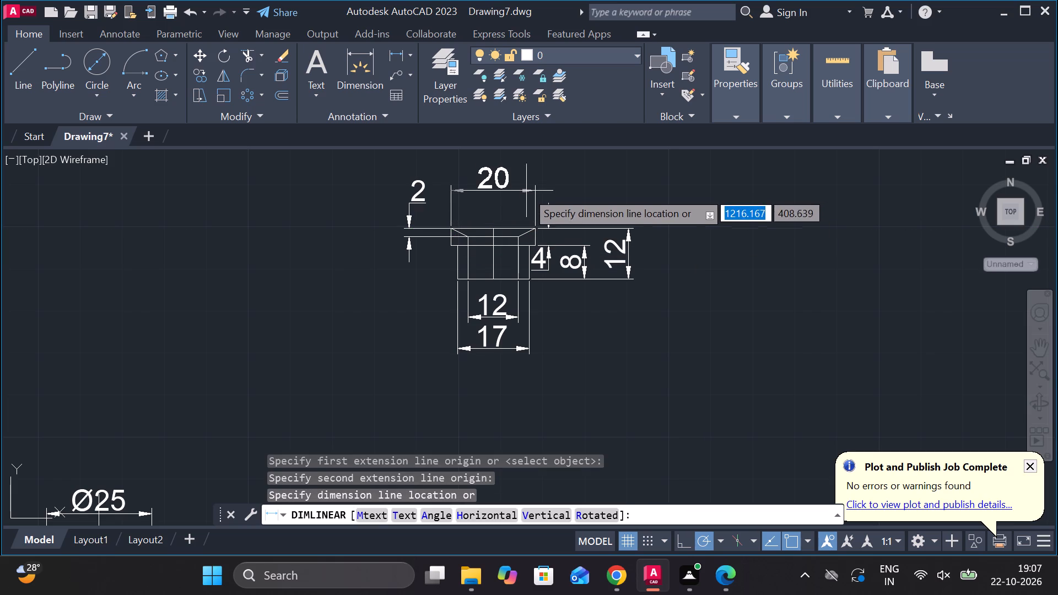
pyautogui.click(526, 190)
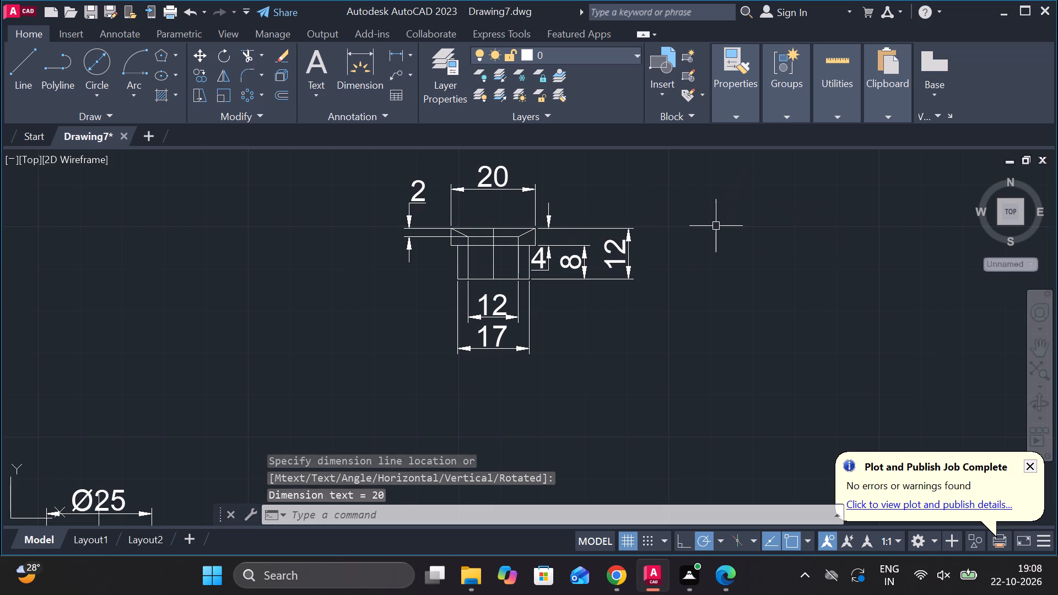
# Draw crossing vertical and horizontal centre lines in the empty area beside the flanged views, the vertical one about 479 units long.
pyautogui.scroll(-2, 716, 226)
pyautogui.scroll(-3, 730, 273)
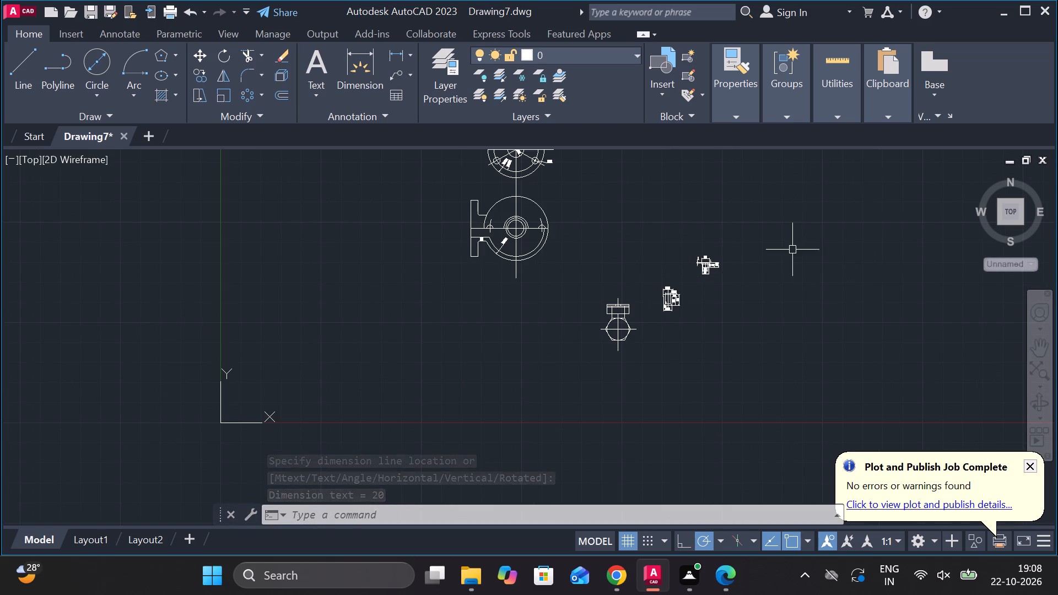
pyautogui.scroll(3, 792, 250)
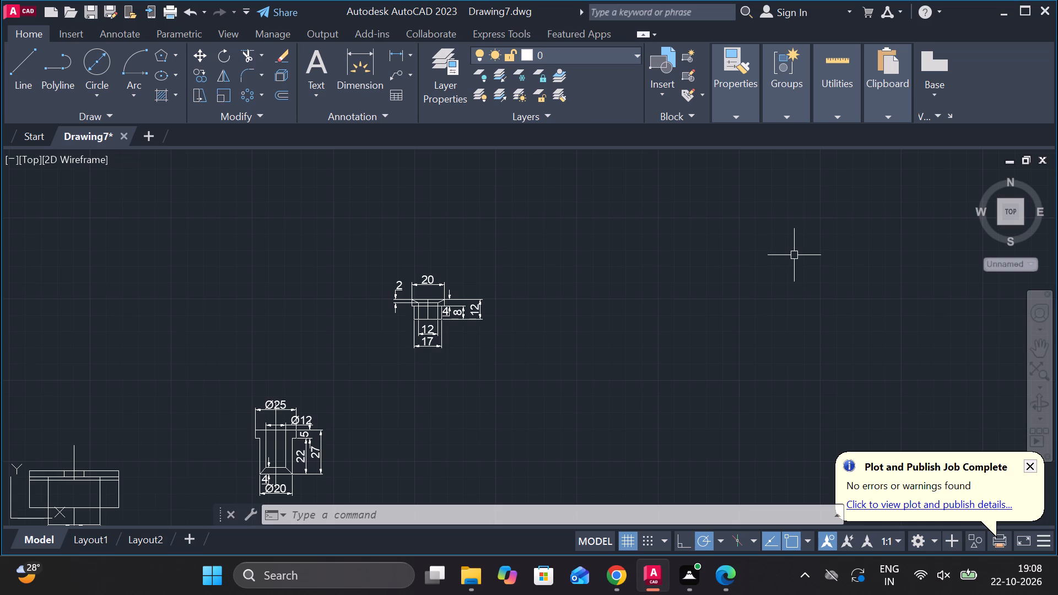
pyautogui.scroll(-3, 401, 284)
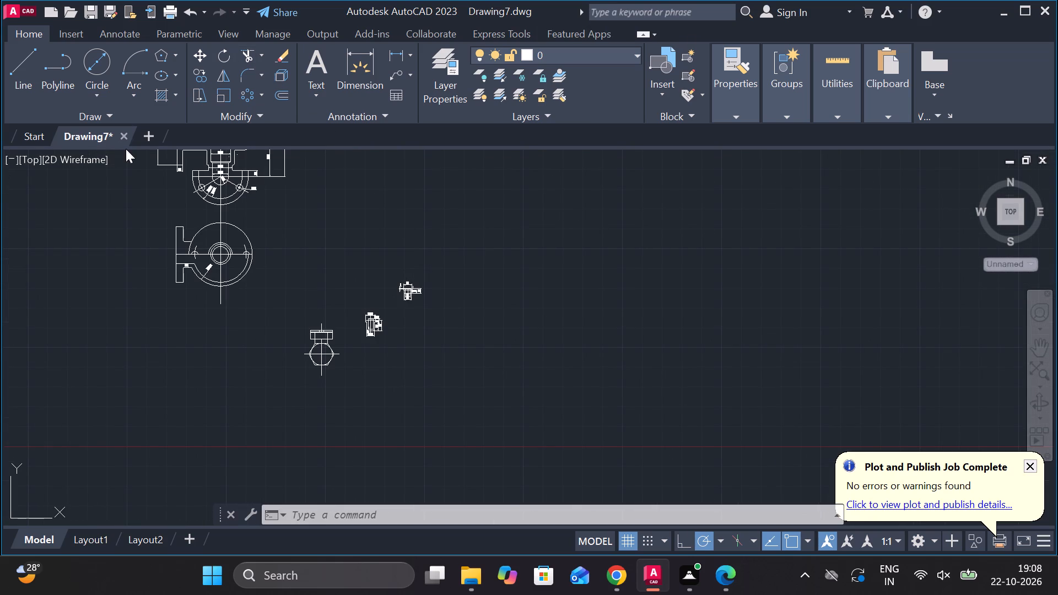
pyautogui.click(14, 73)
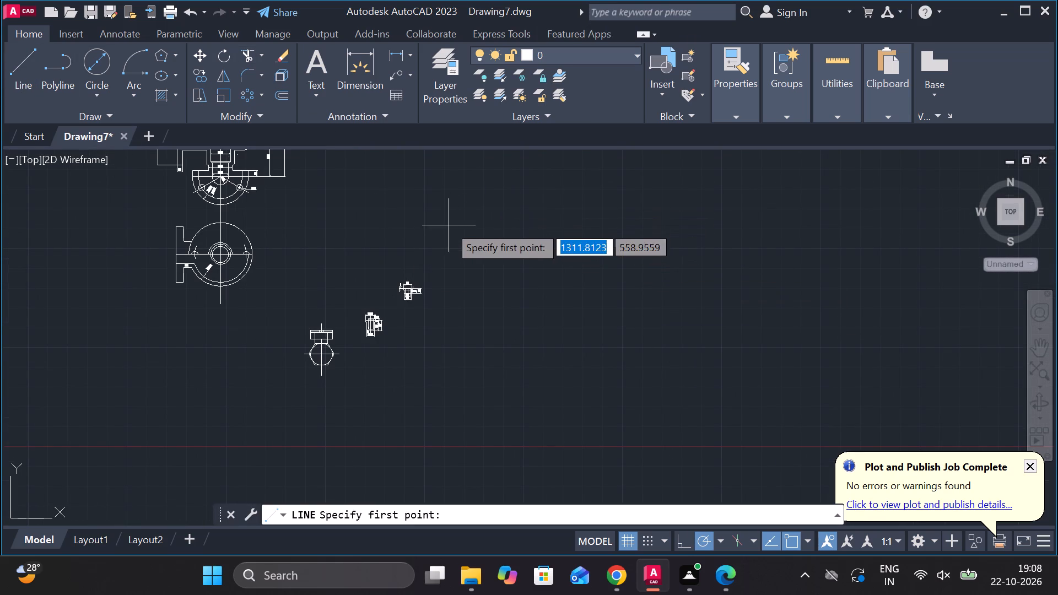
pyautogui.scroll(-2, 447, 223)
pyautogui.scroll(2, 422, 164)
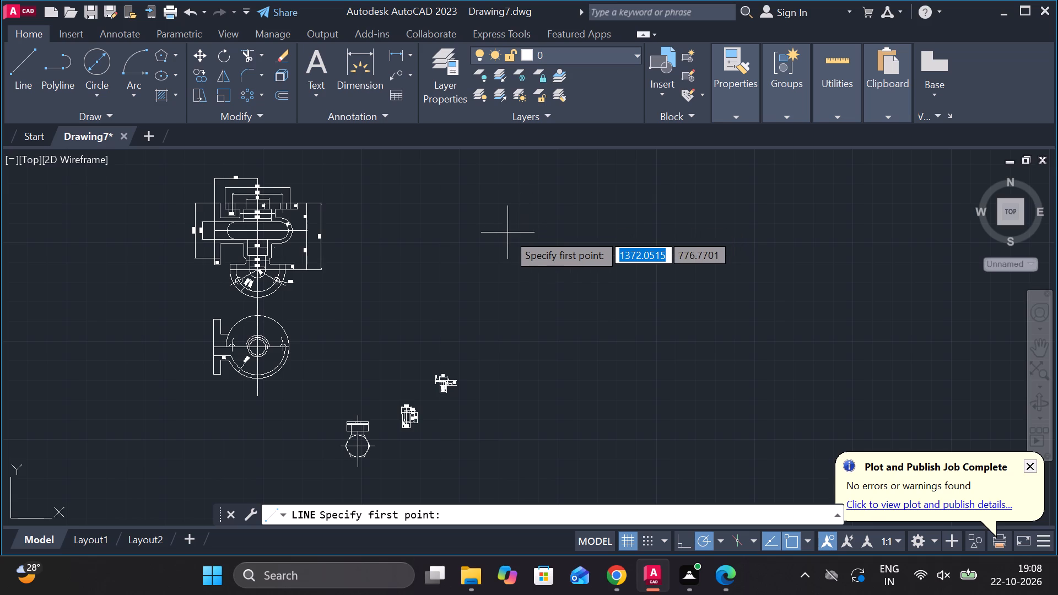
pyautogui.click(485, 179)
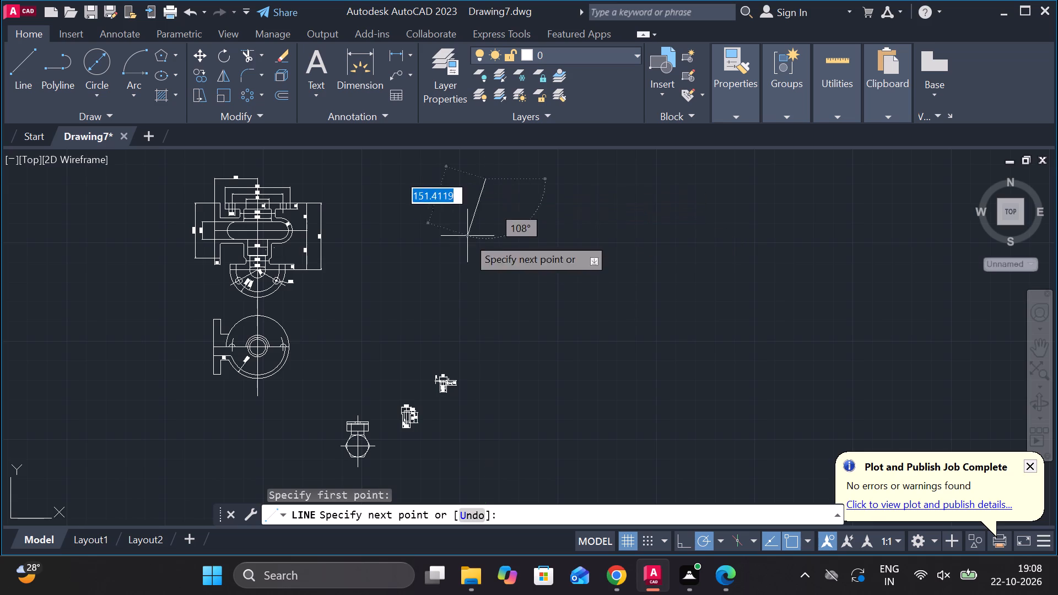
pyautogui.click(484, 370)
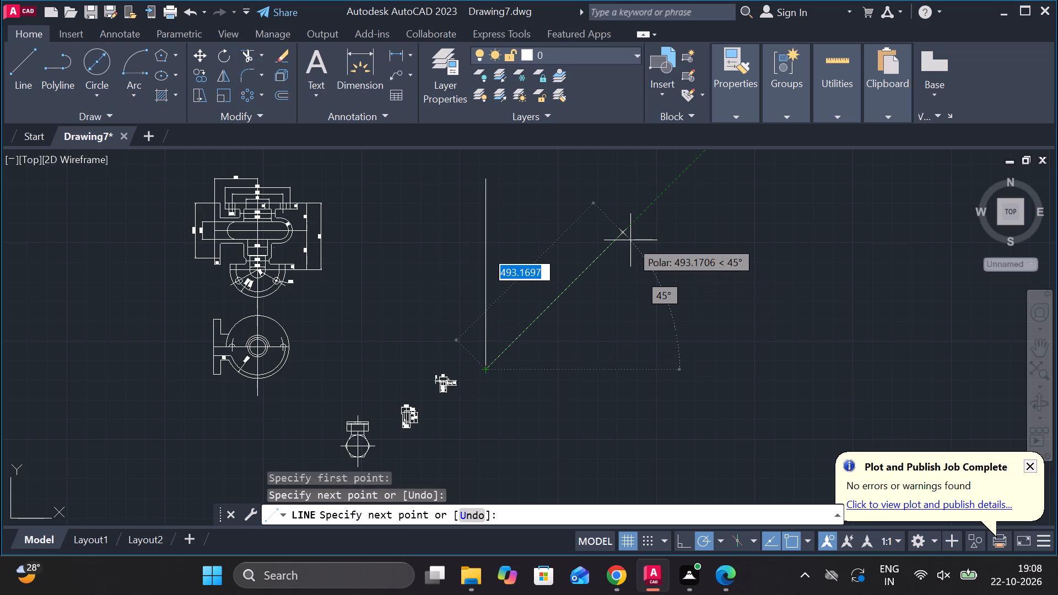
pyautogui.press('Escape')
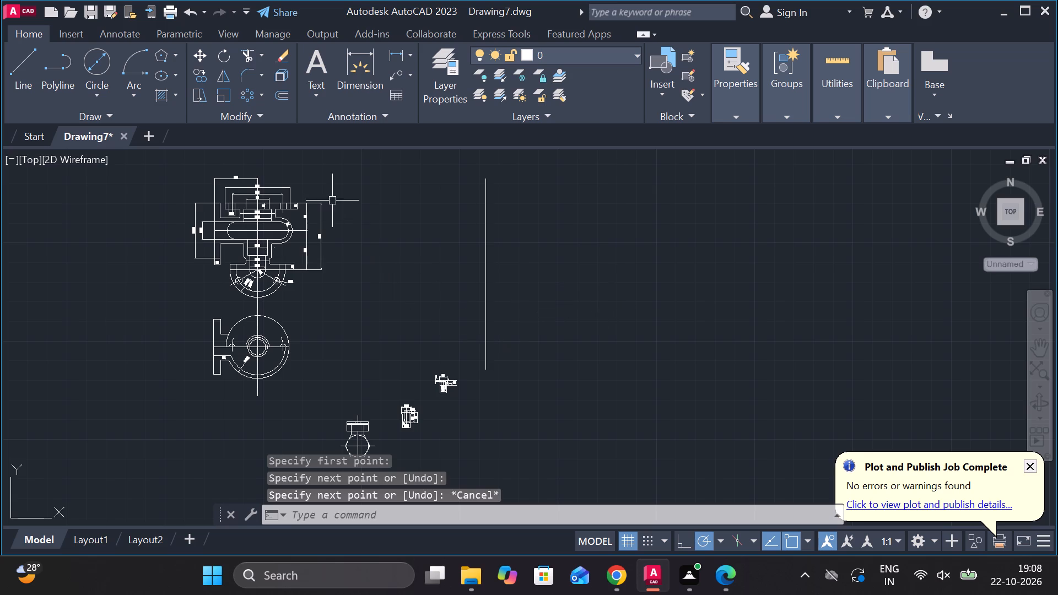
pyautogui.click(24, 76)
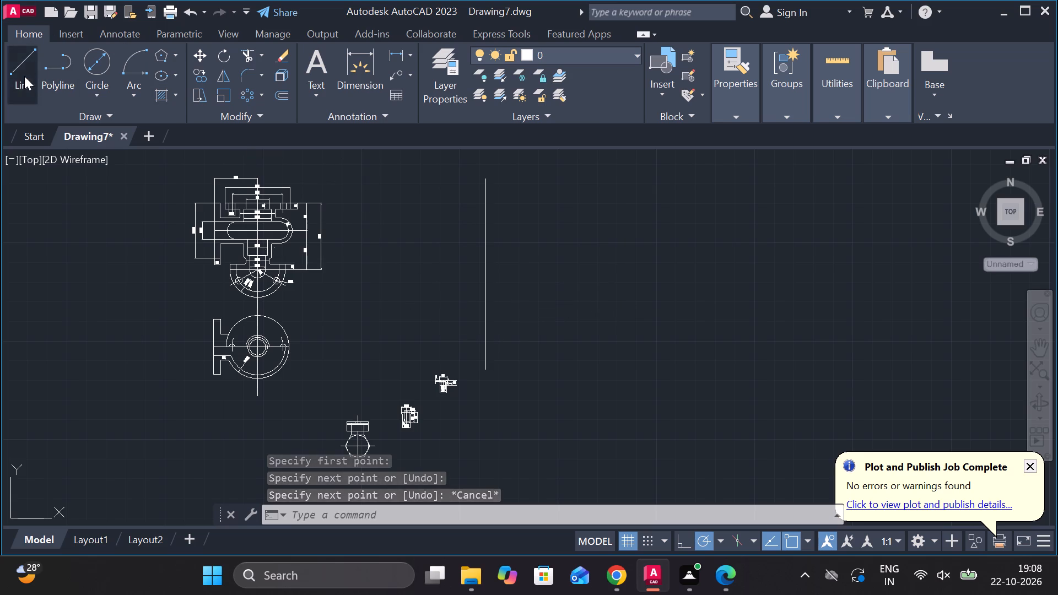
pyautogui.click(404, 237)
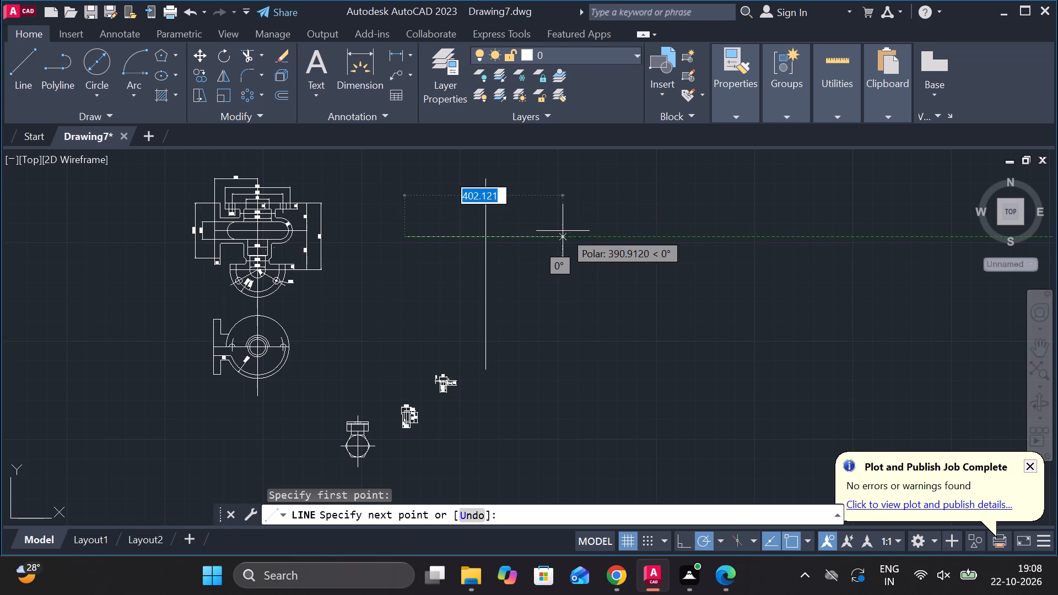
pyautogui.click(580, 238)
pyautogui.press('Escape')
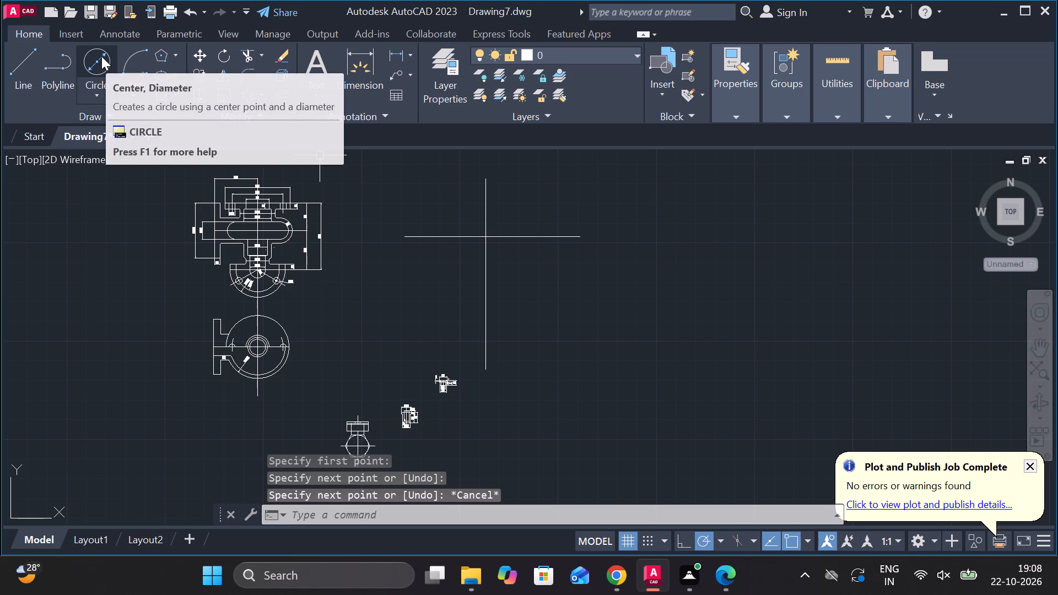
# Draw a circle of diameter 15 centred on the intersection of the two new centre lines.
pyautogui.click(101, 56)
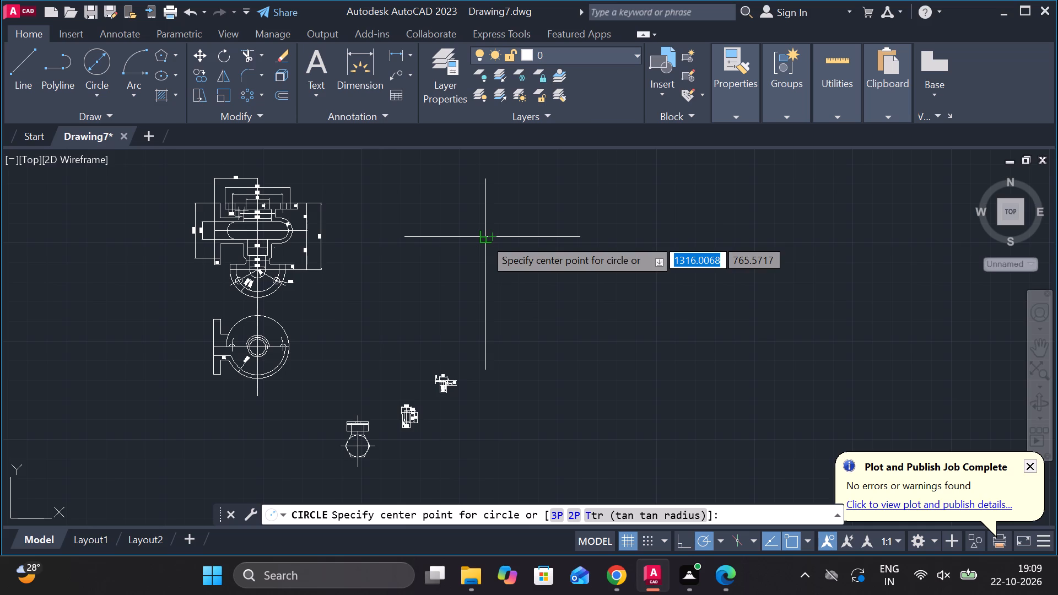
pyautogui.click(483, 238)
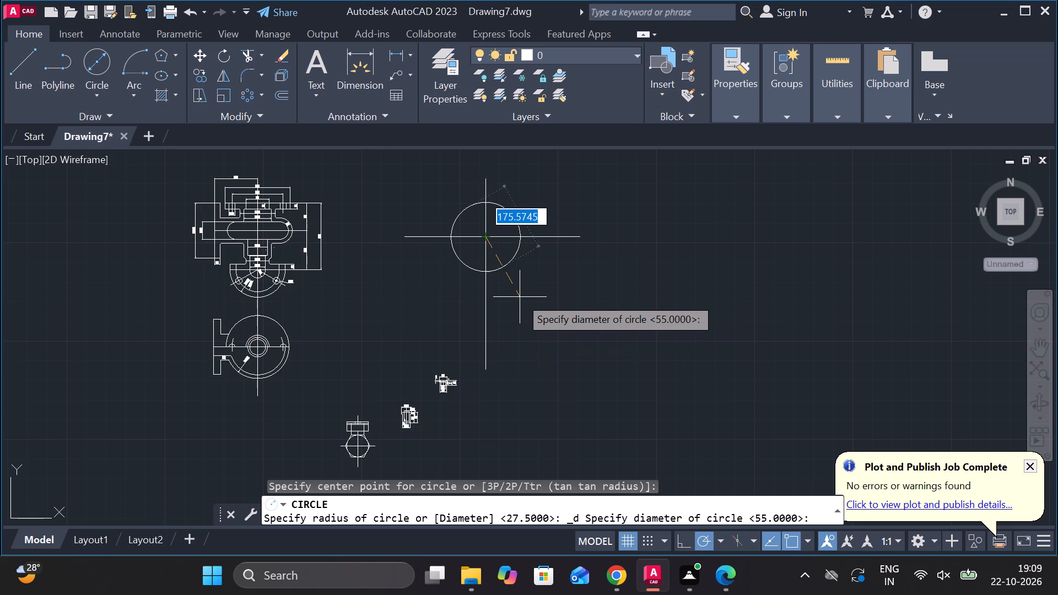
pyautogui.write('15')
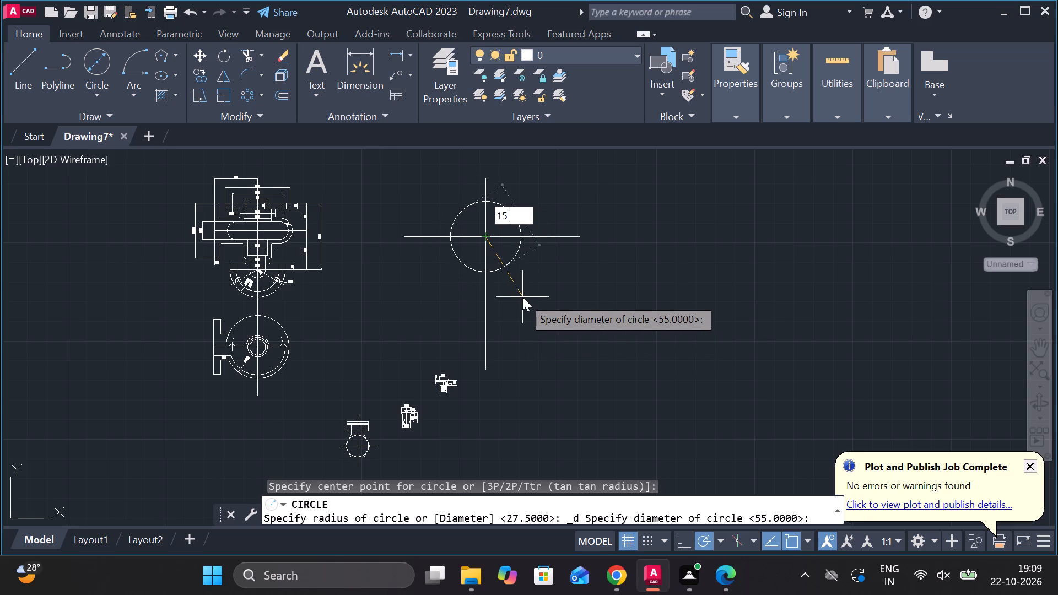
pyautogui.press('Return')
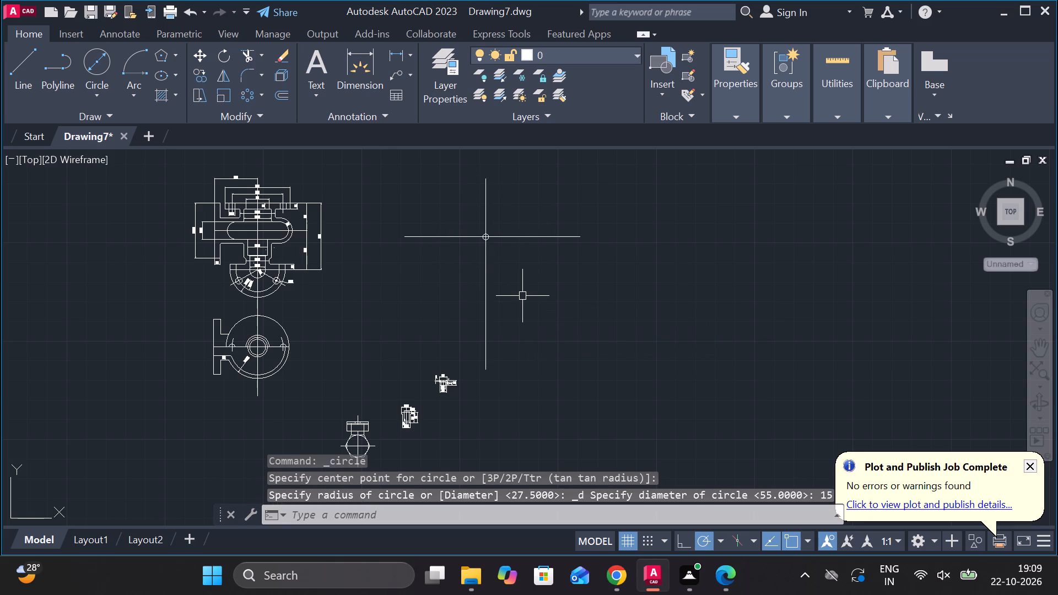
# Trim the horizontal line on both sides outside the circle and the vertical line above it, keeping the lower vertical part.
pyautogui.scroll(4, 493, 239)
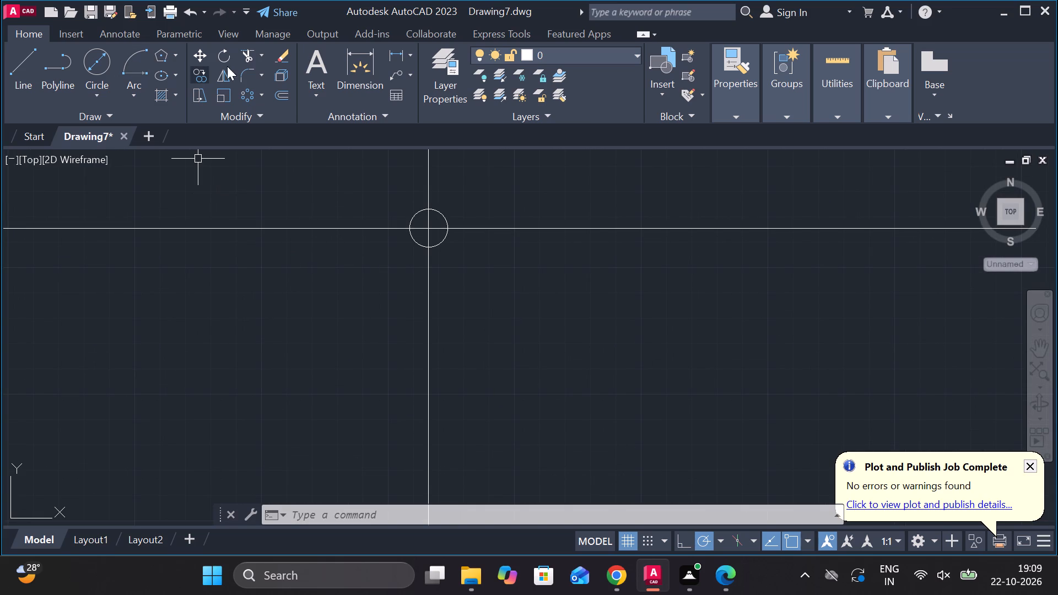
pyautogui.click(255, 56)
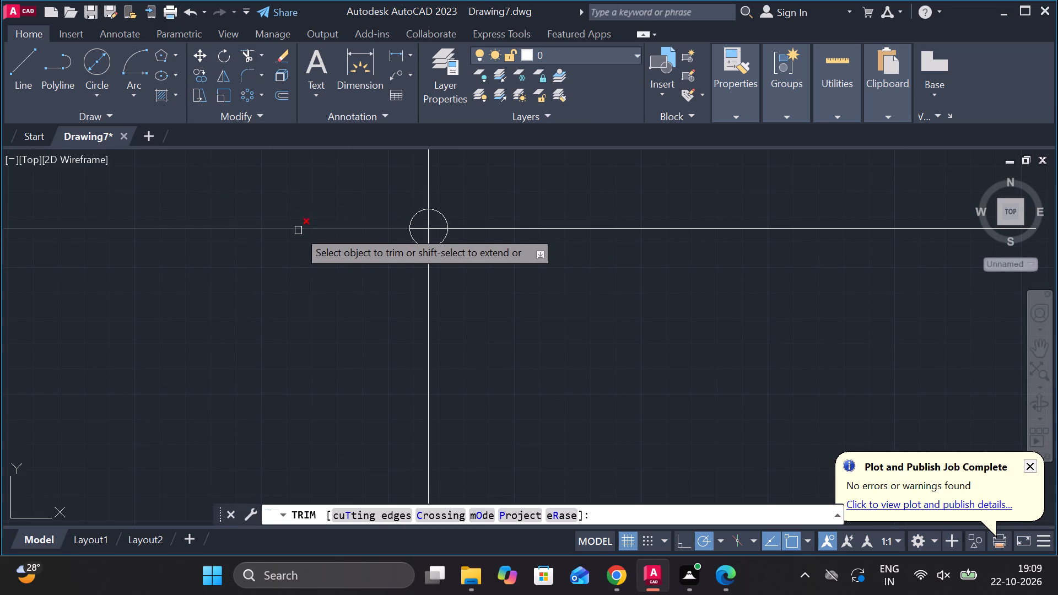
pyautogui.click(298, 230)
pyautogui.click(541, 226)
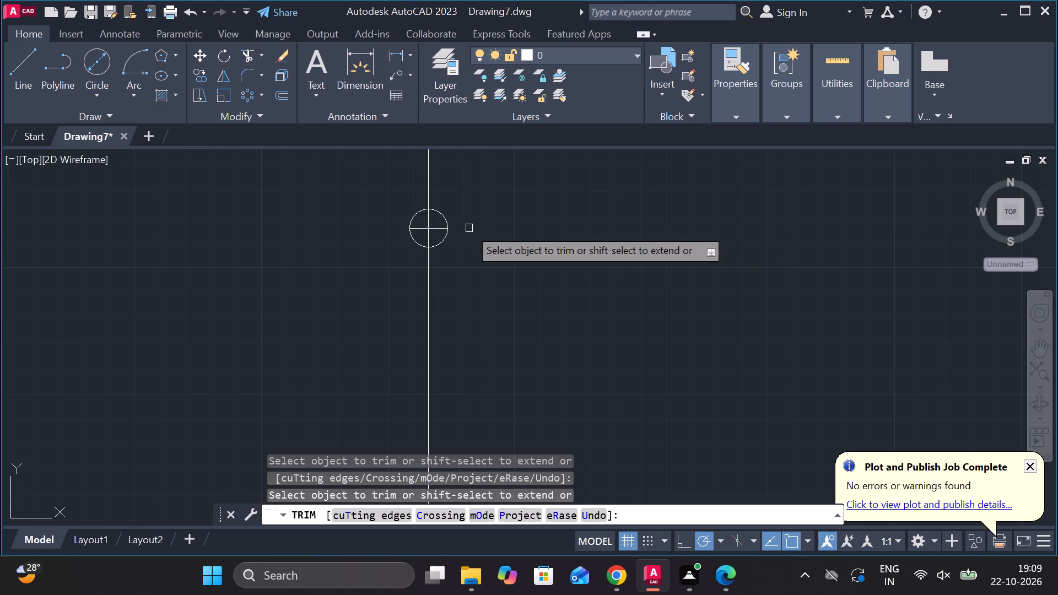
pyautogui.click(426, 188)
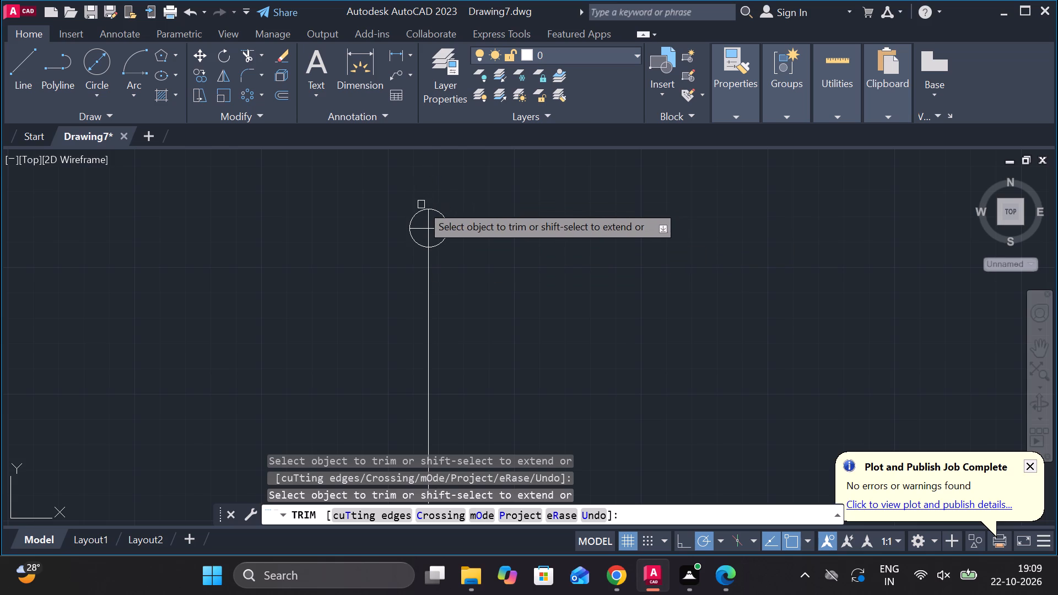
pyautogui.scroll(3, 406, 204)
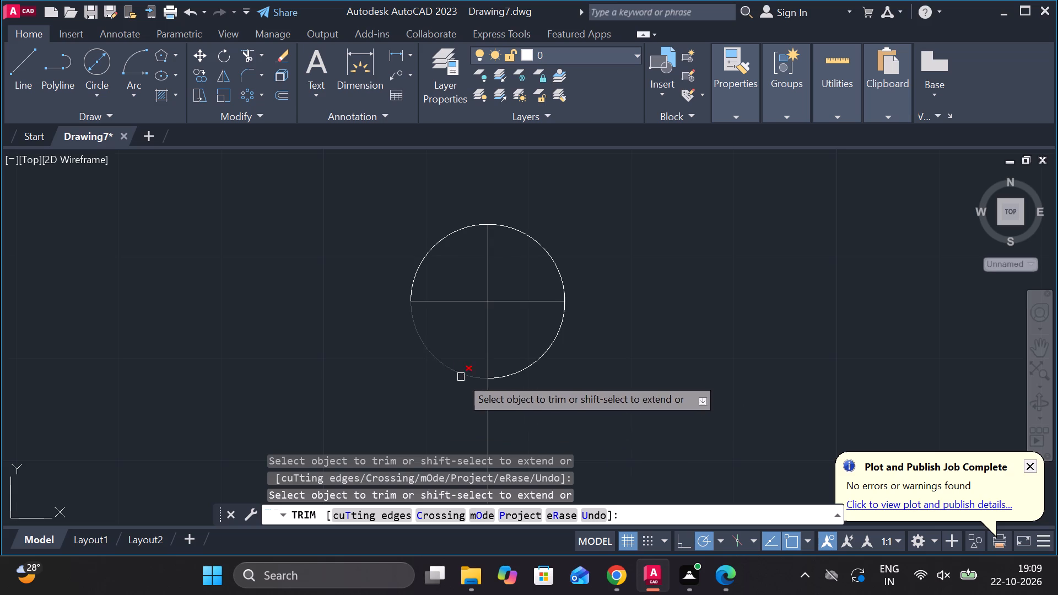
pyautogui.press('Escape')
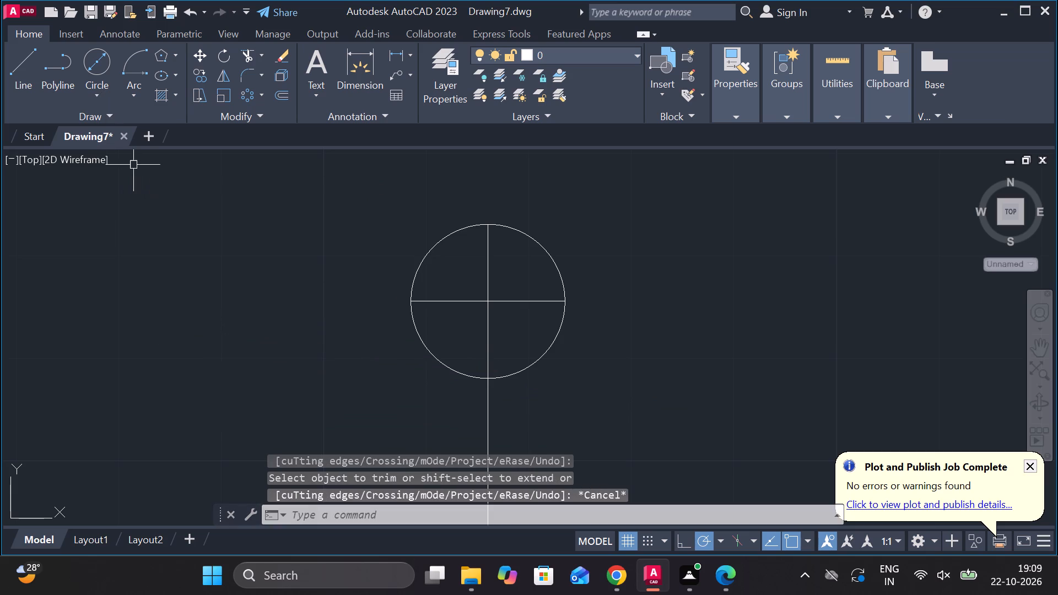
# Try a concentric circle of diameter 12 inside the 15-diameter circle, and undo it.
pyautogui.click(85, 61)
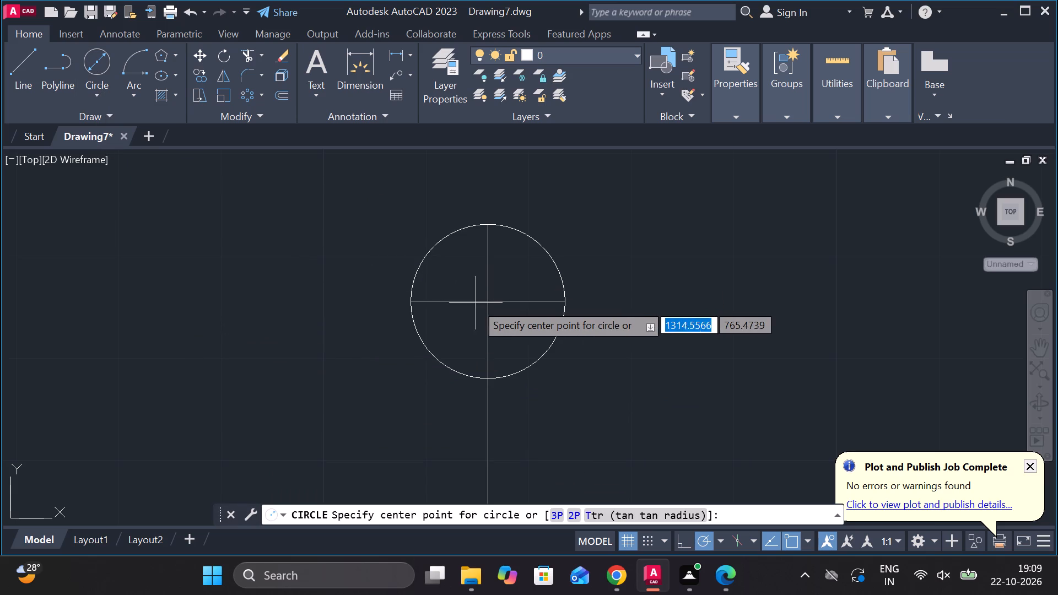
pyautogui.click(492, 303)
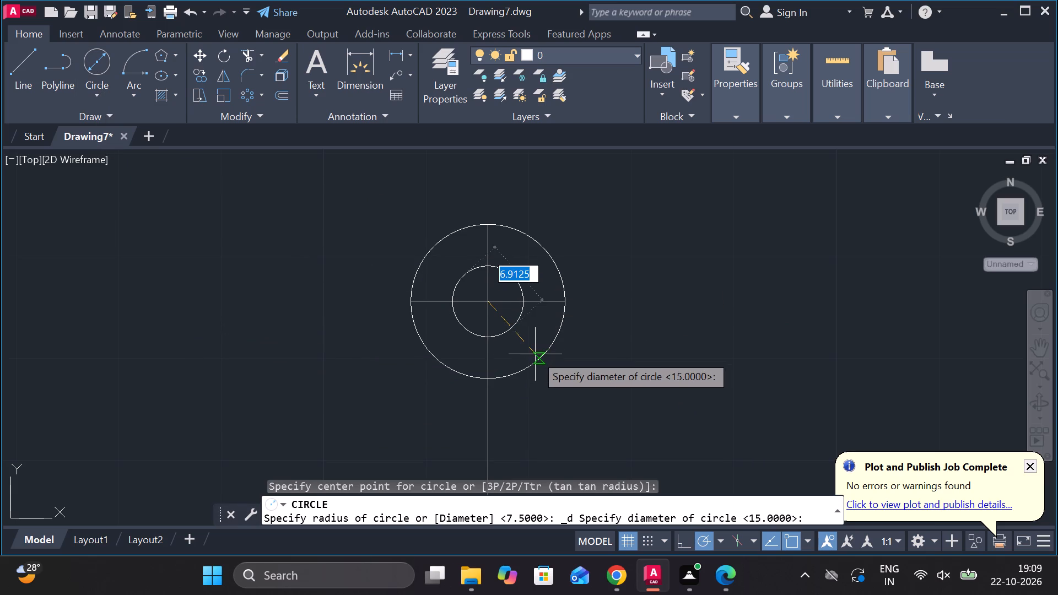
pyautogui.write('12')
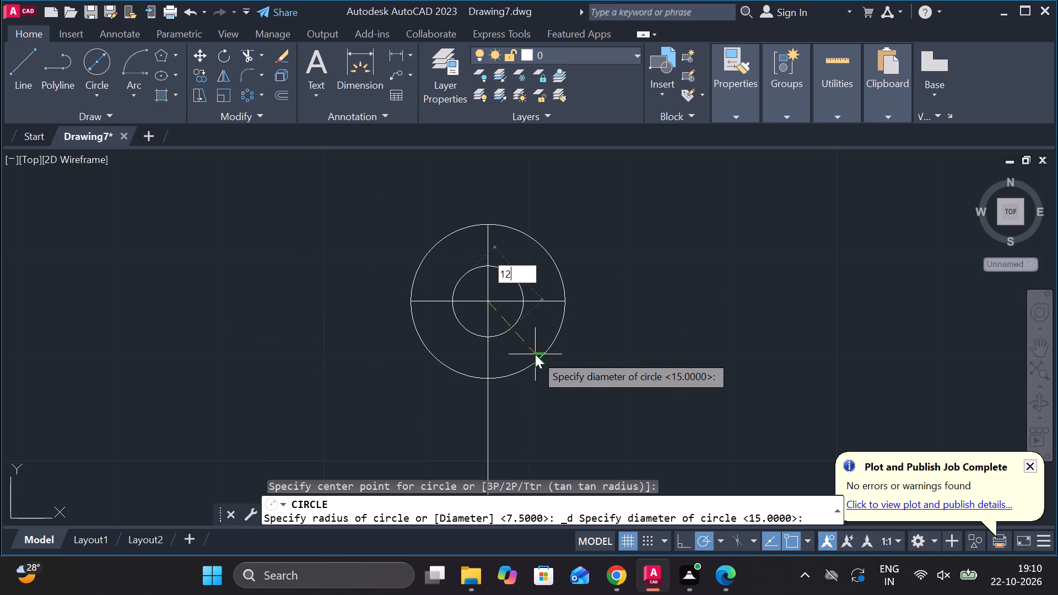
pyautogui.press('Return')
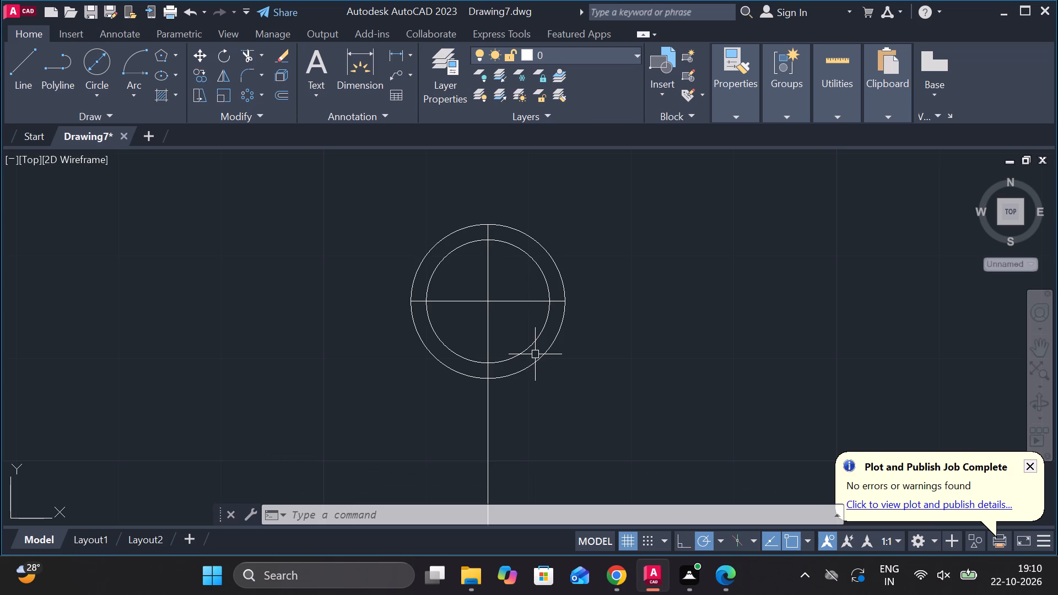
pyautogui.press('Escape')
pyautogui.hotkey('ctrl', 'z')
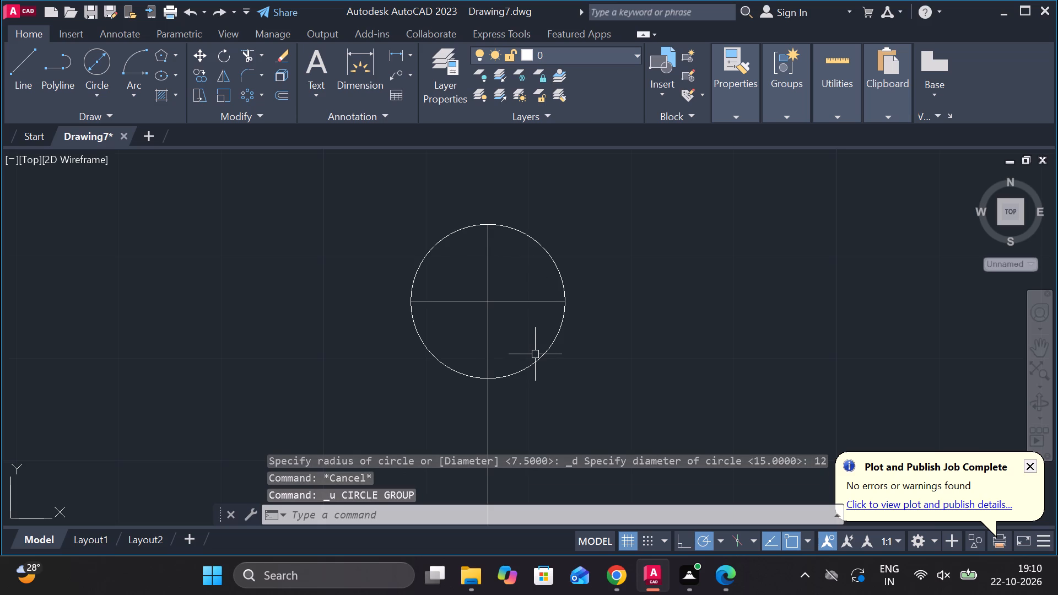
# Draw a concentric circle of diameter 6 at the centre of the 15-diameter circle.
pyautogui.click(95, 61)
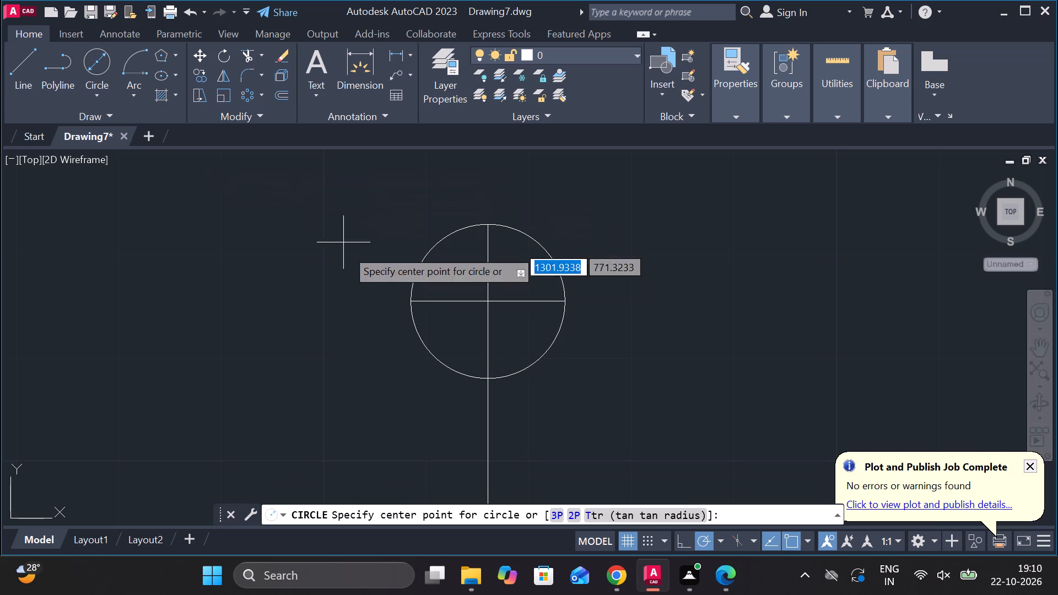
pyautogui.click(489, 301)
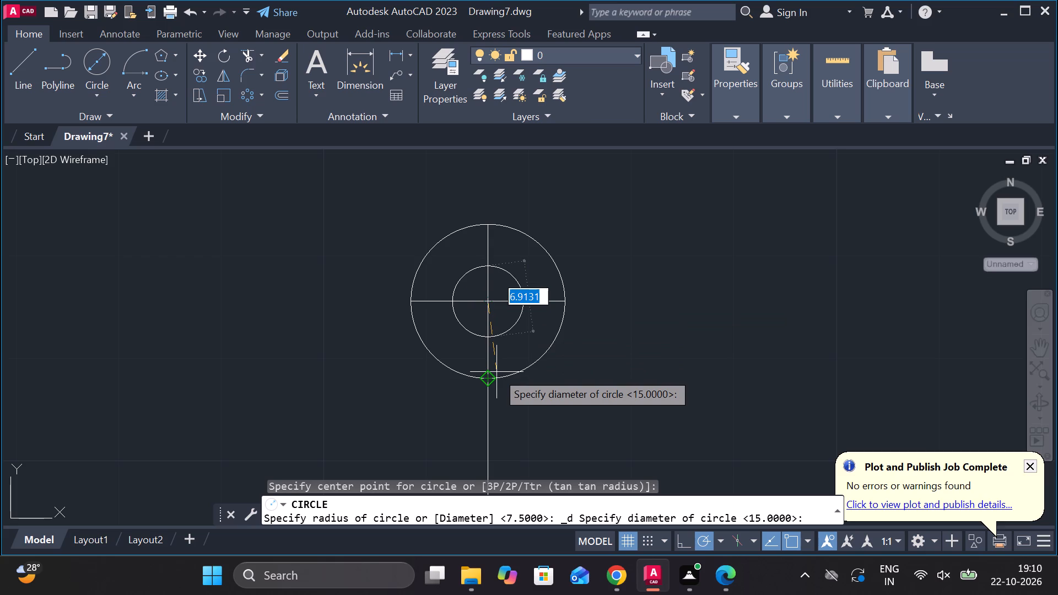
pyautogui.press('6')
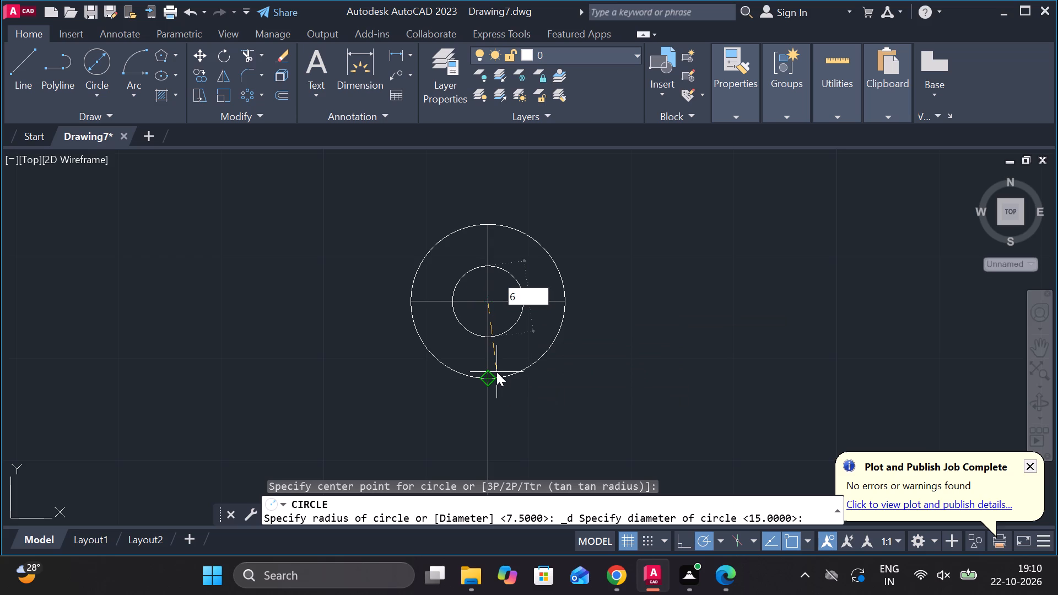
pyautogui.press('Return')
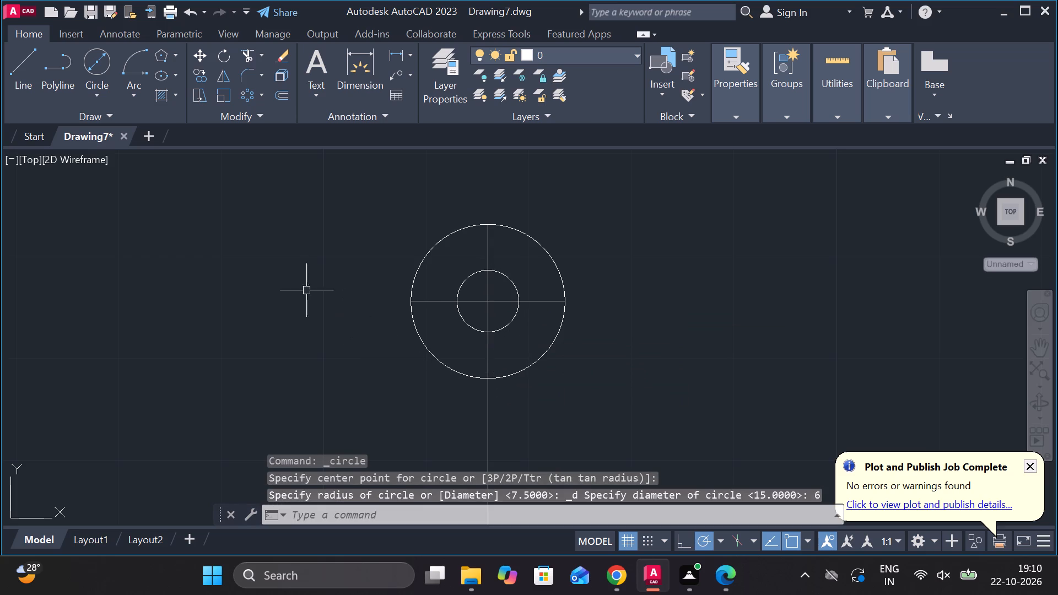
pyautogui.click(98, 64)
pyautogui.press('Escape')
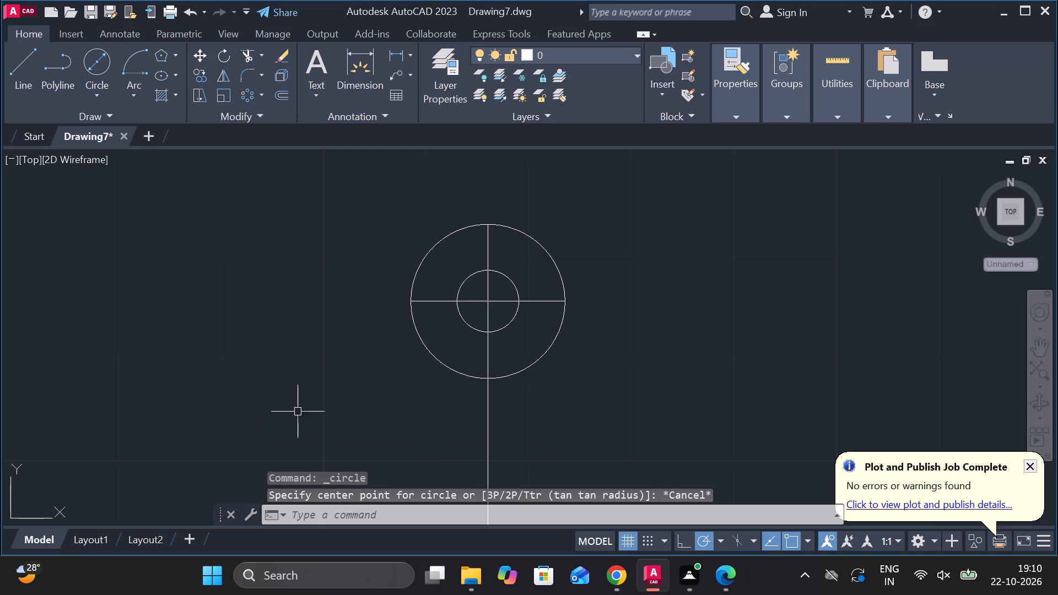
# Check the inner circle's diameter with a Diameter dimension, without placing it.
pyautogui.click(513, 282)
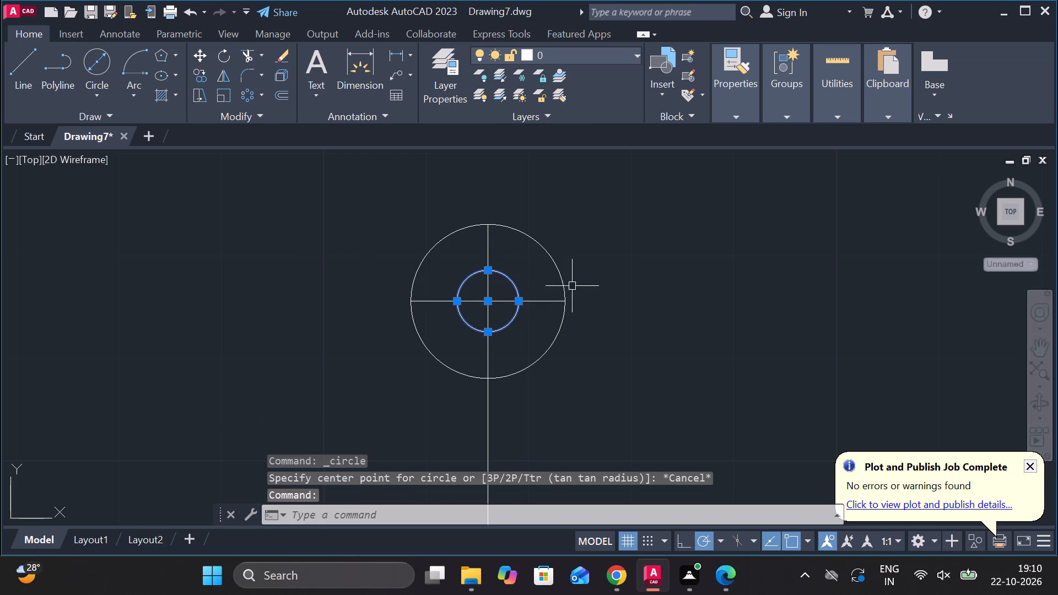
pyautogui.click(414, 55)
pyautogui.click(427, 256)
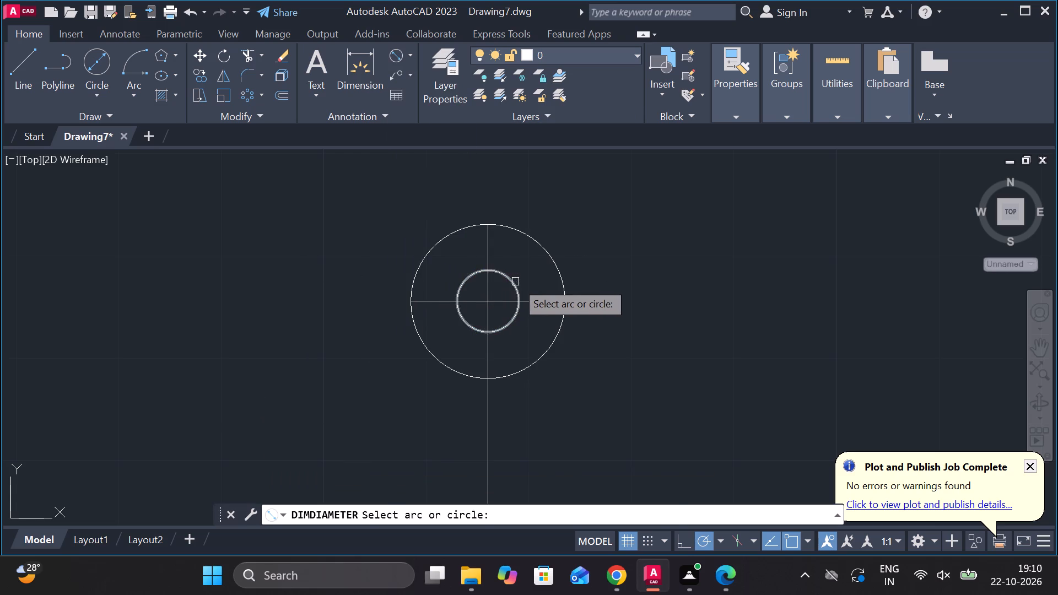
pyautogui.click(516, 282)
pyautogui.press('Escape')
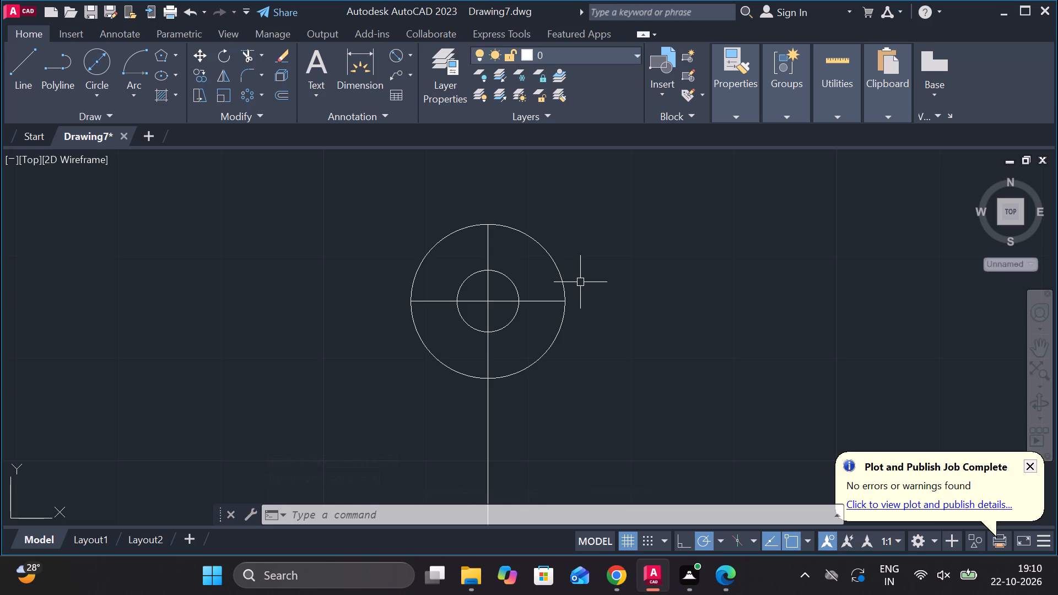
pyautogui.press('Escape')
pyautogui.press('Escape')
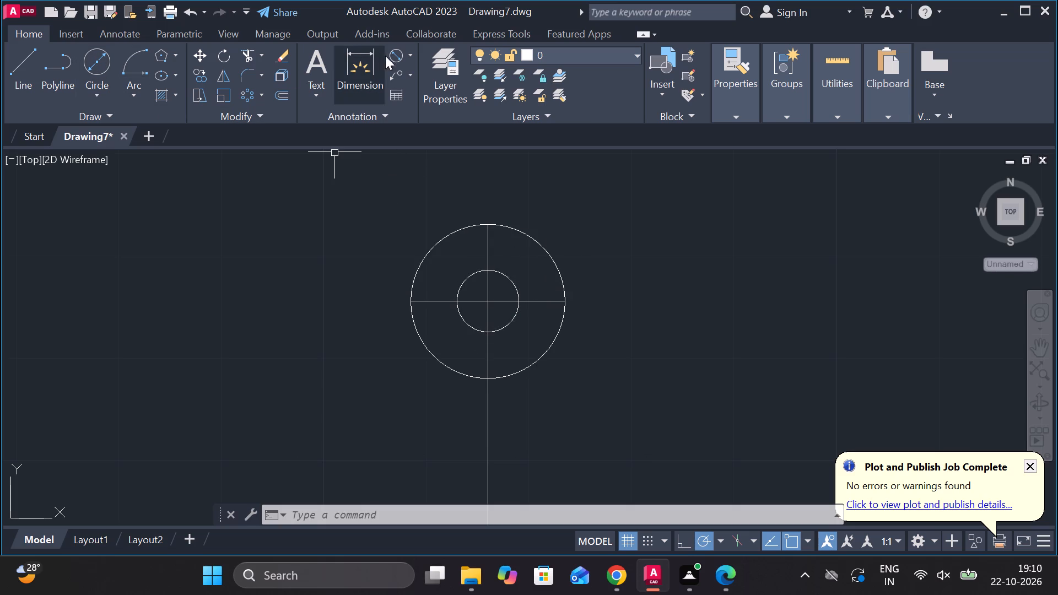
# Check the outer circle's diameter with a Diameter dimension, without placing it.
pyautogui.click(410, 56)
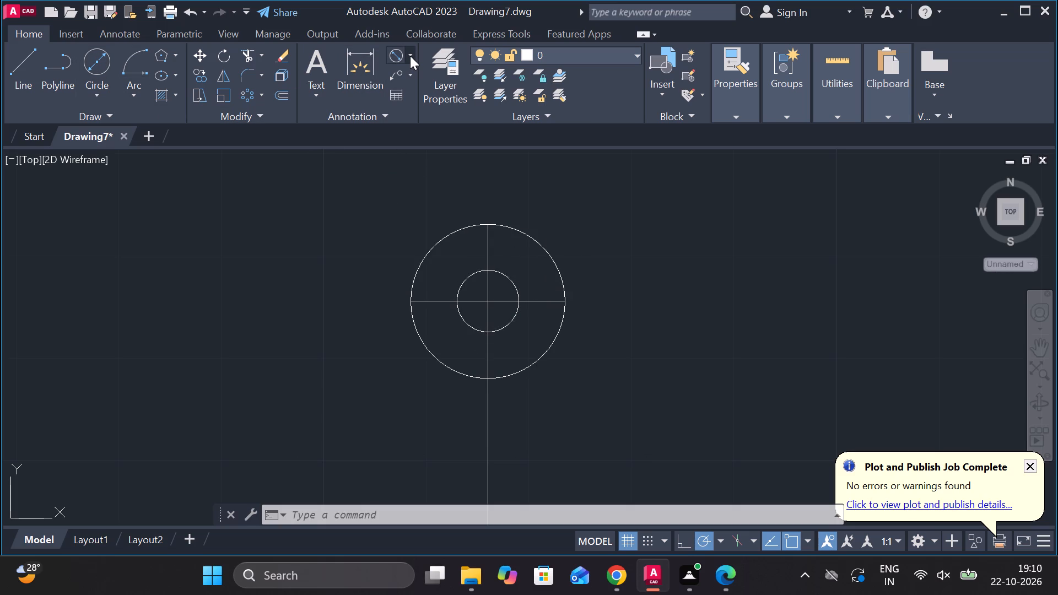
pyautogui.click(427, 257)
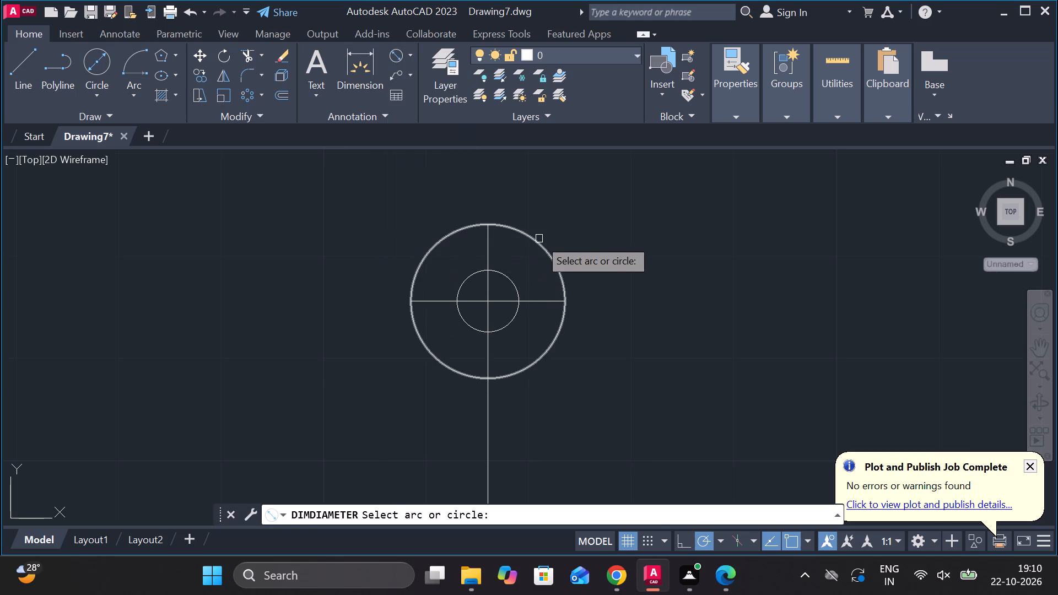
pyautogui.click(539, 245)
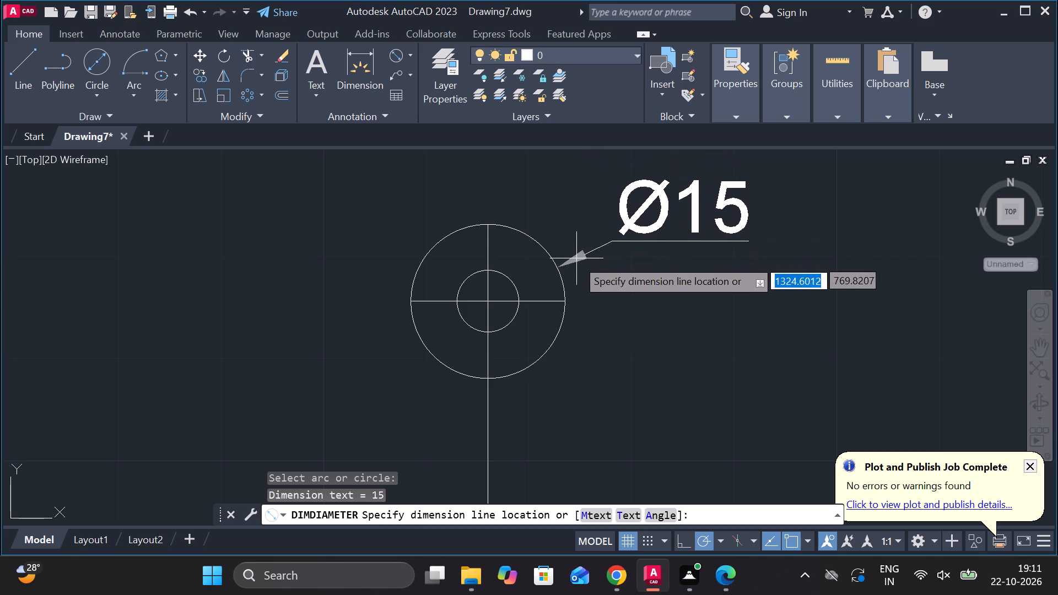
pyautogui.press('Escape')
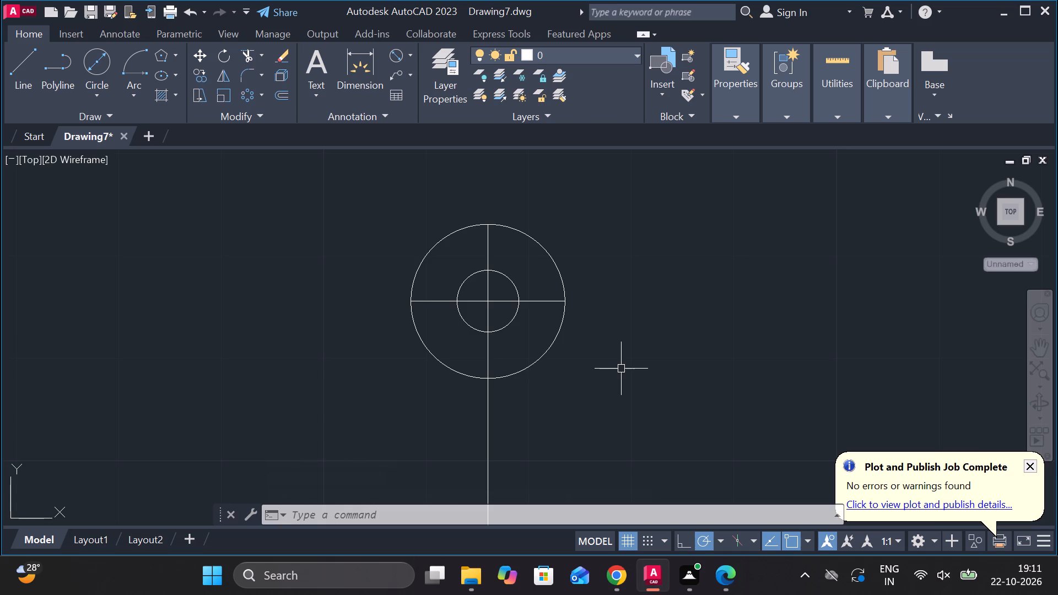
# Copy the horizontal centre line 17 units straight down from the circle centre, entering the distance twice.
pyautogui.click(460, 302)
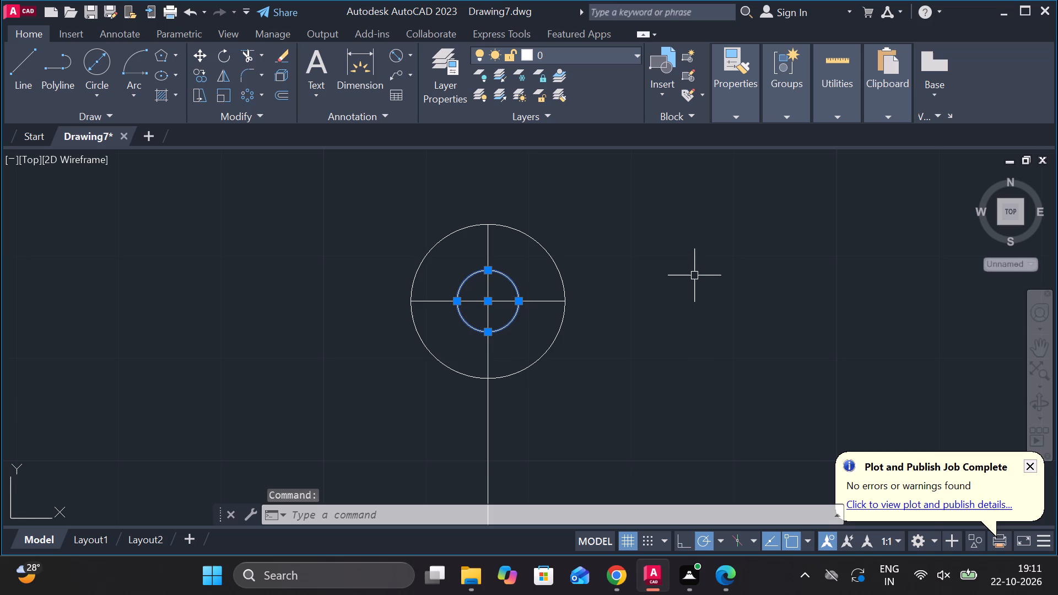
pyautogui.press('Escape')
pyautogui.click(541, 305)
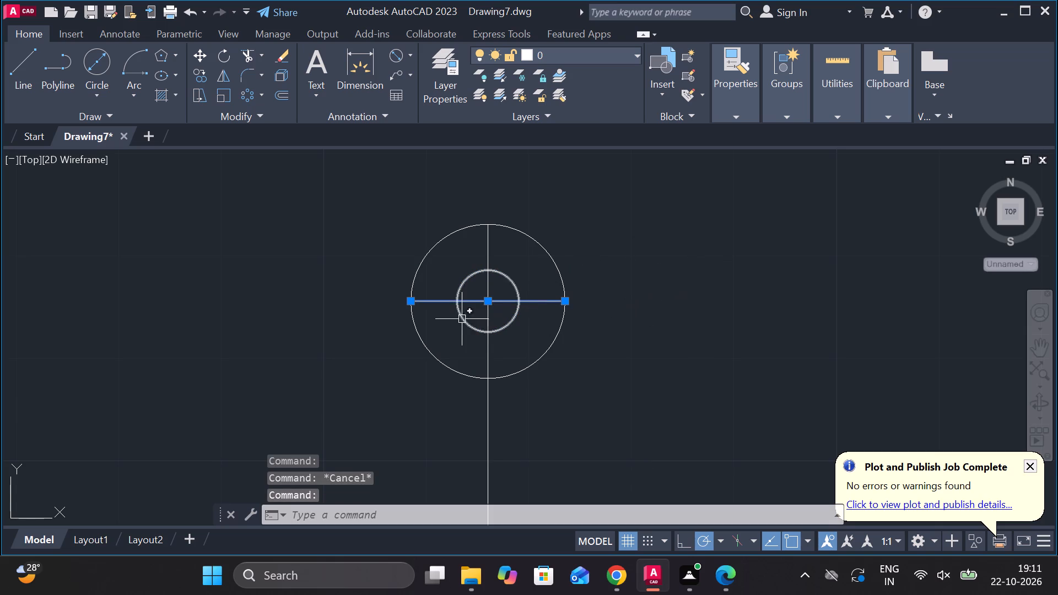
pyautogui.click(199, 75)
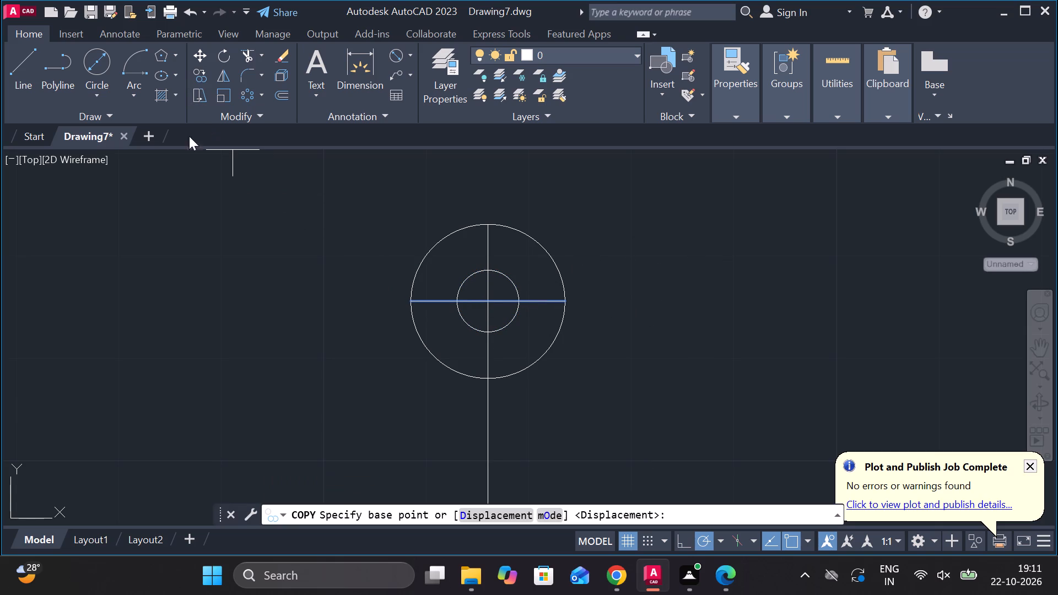
pyautogui.click(488, 301)
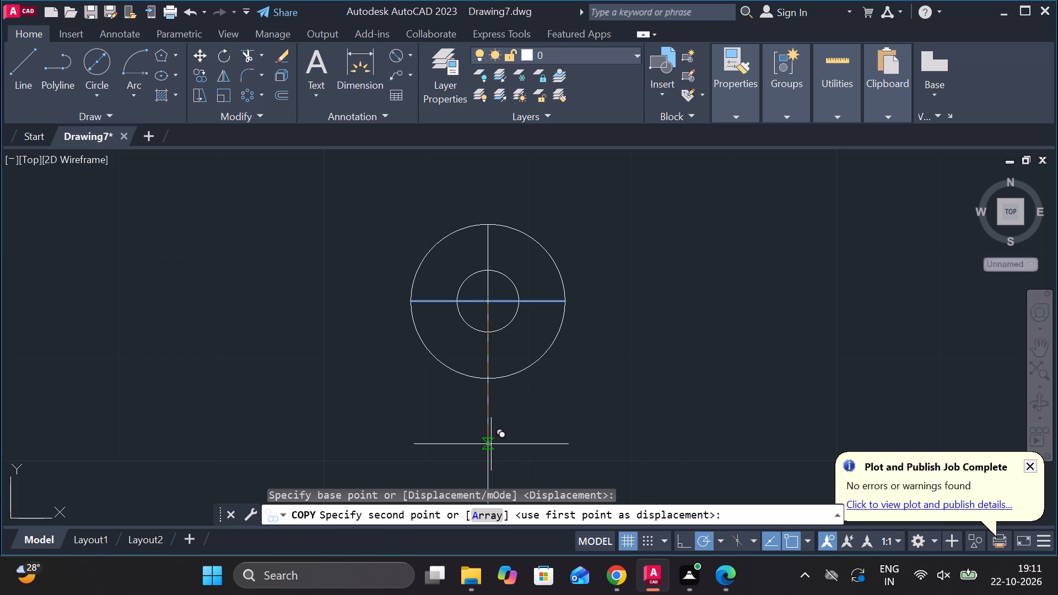
pyautogui.write('17')
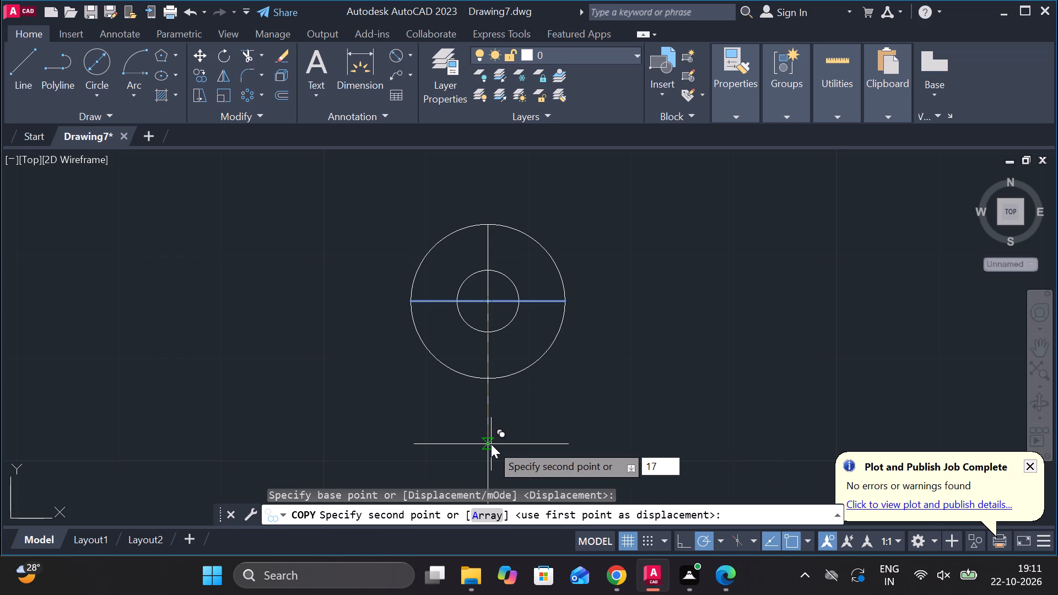
pyautogui.press('Return')
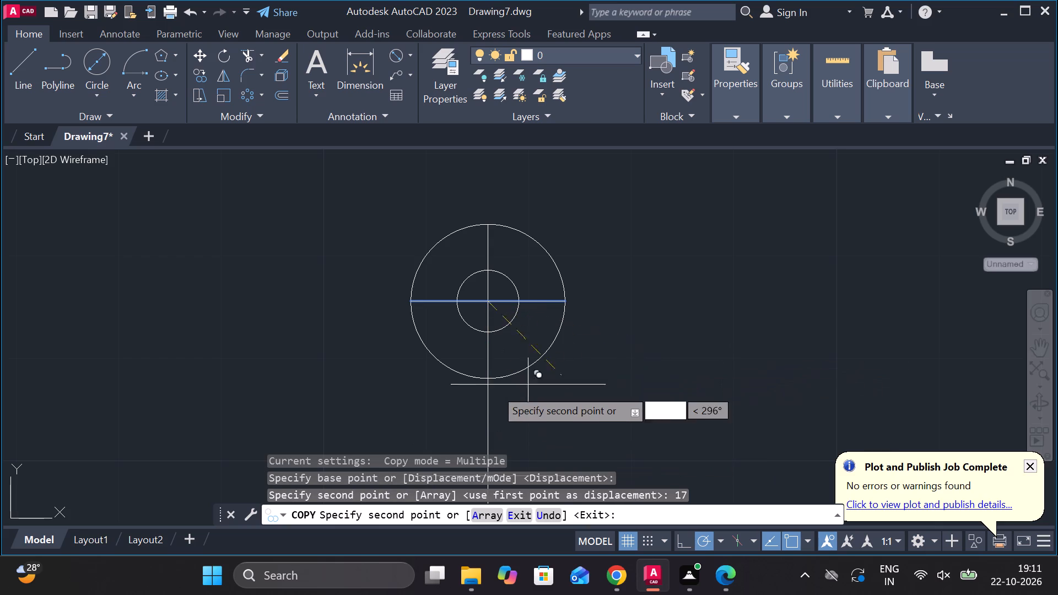
pyautogui.write('17')
pyautogui.press('Return')
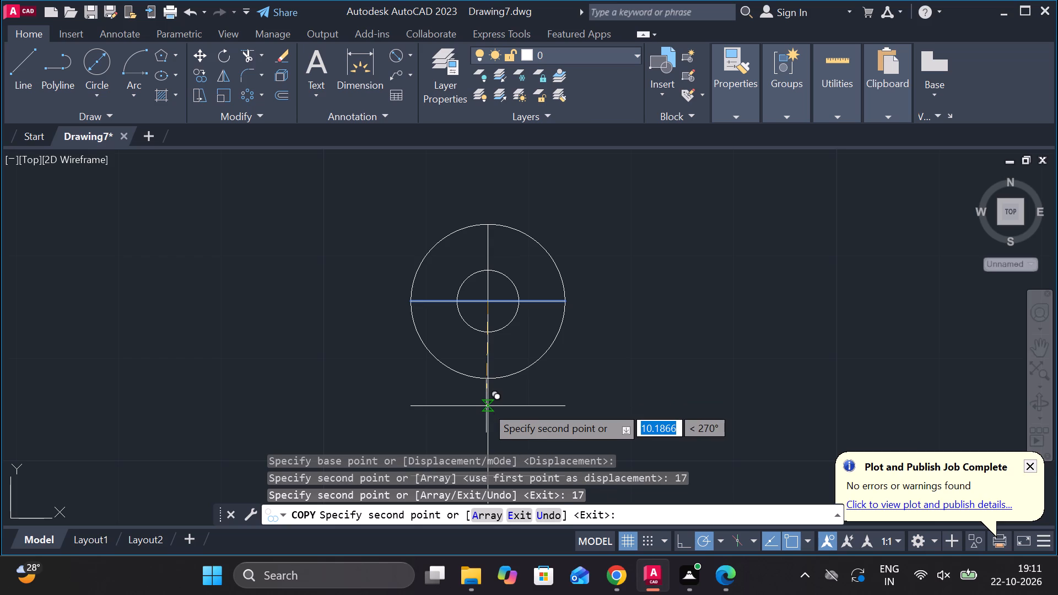
pyautogui.press('Escape')
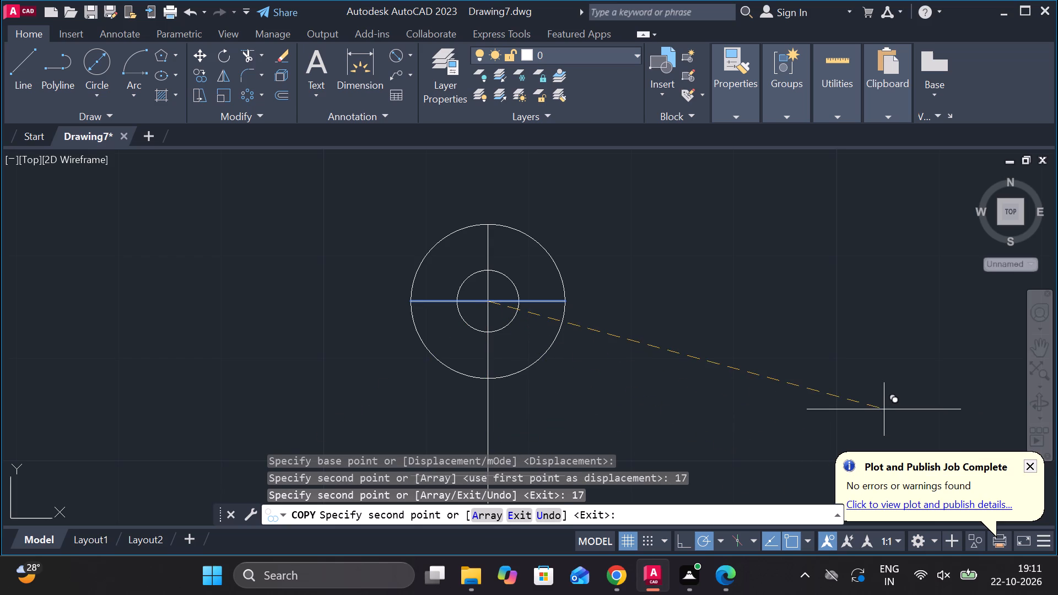
# Copy the circle's horizontal centre line again, 17 units straight down from the line's midpoint.
pyautogui.click(541, 305)
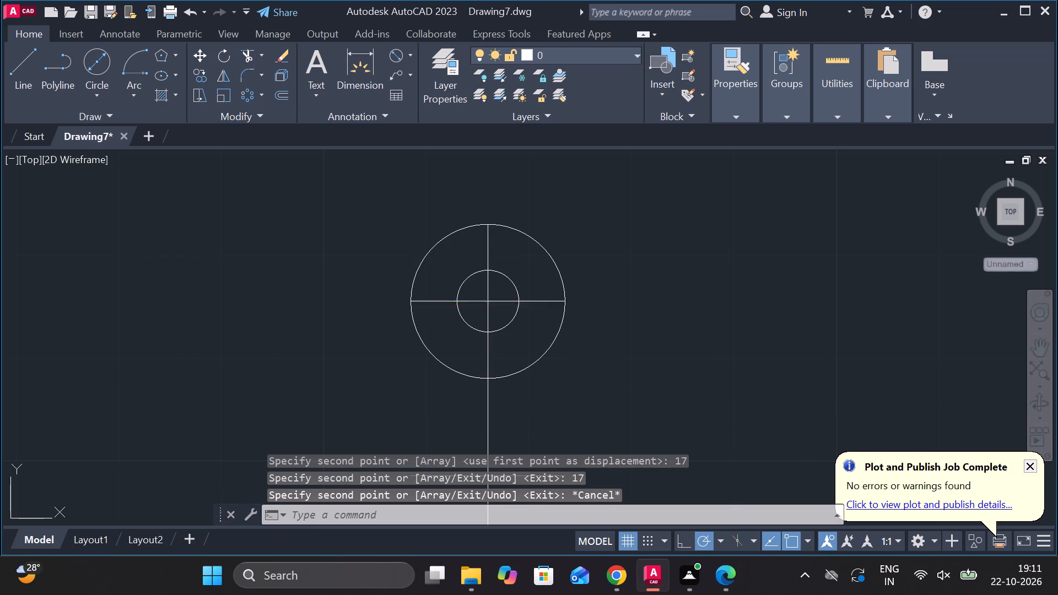
pyautogui.click(206, 68)
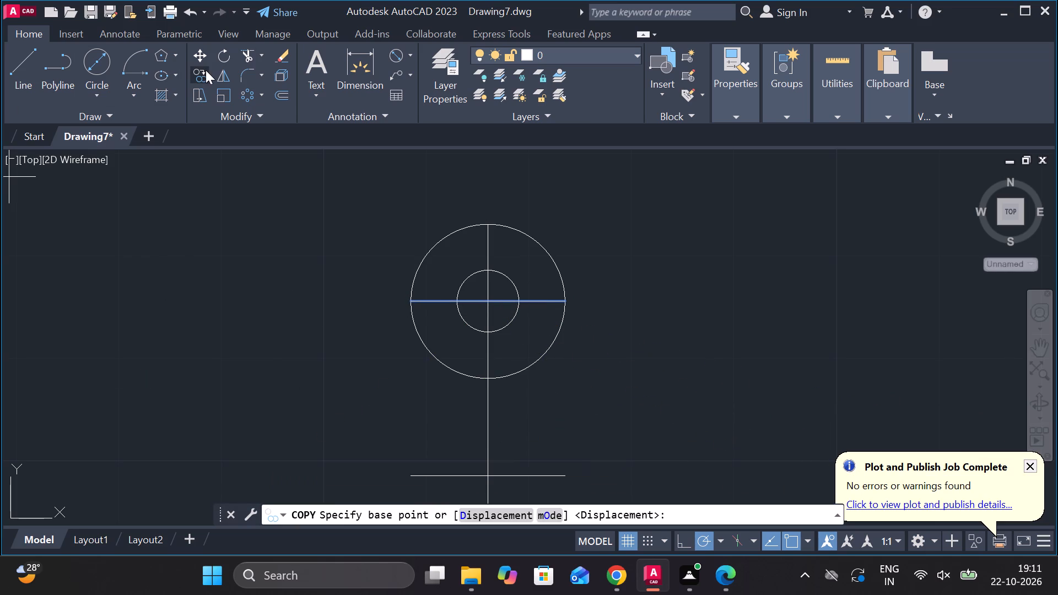
pyautogui.click(198, 72)
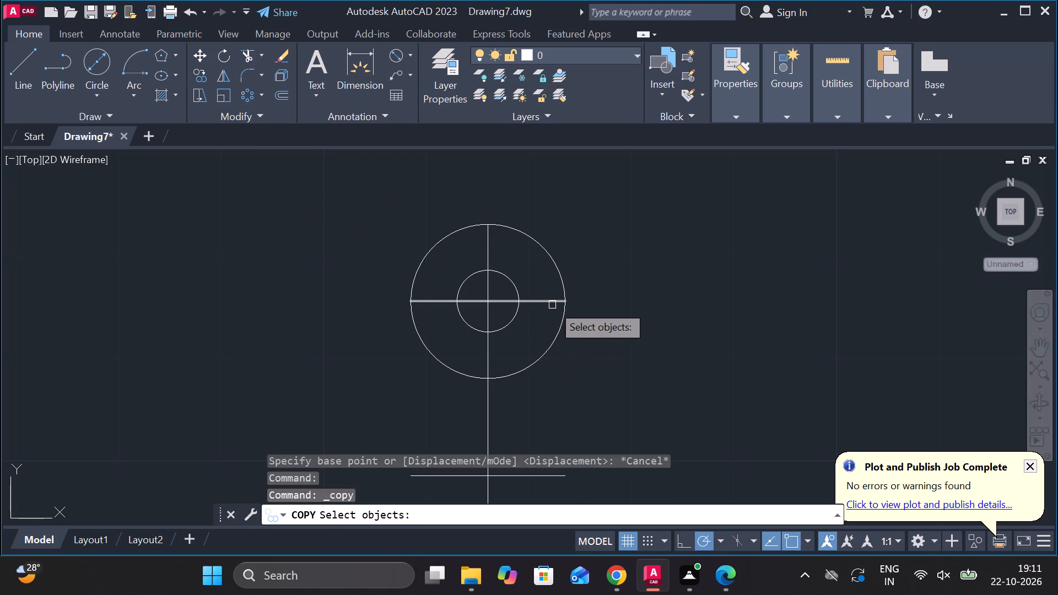
pyautogui.press('Escape')
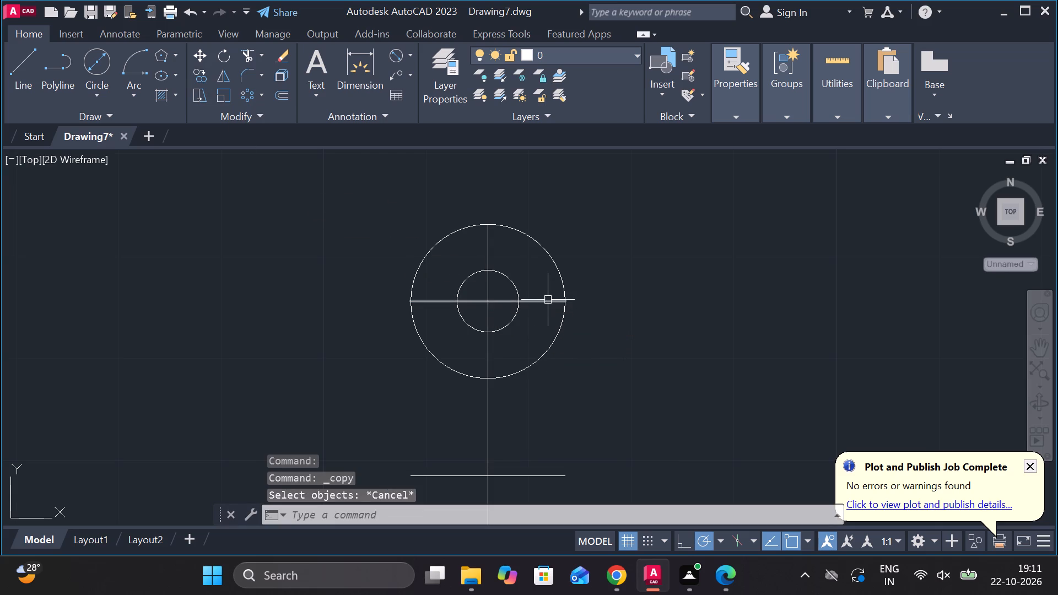
pyautogui.click(548, 299)
pyautogui.click(204, 74)
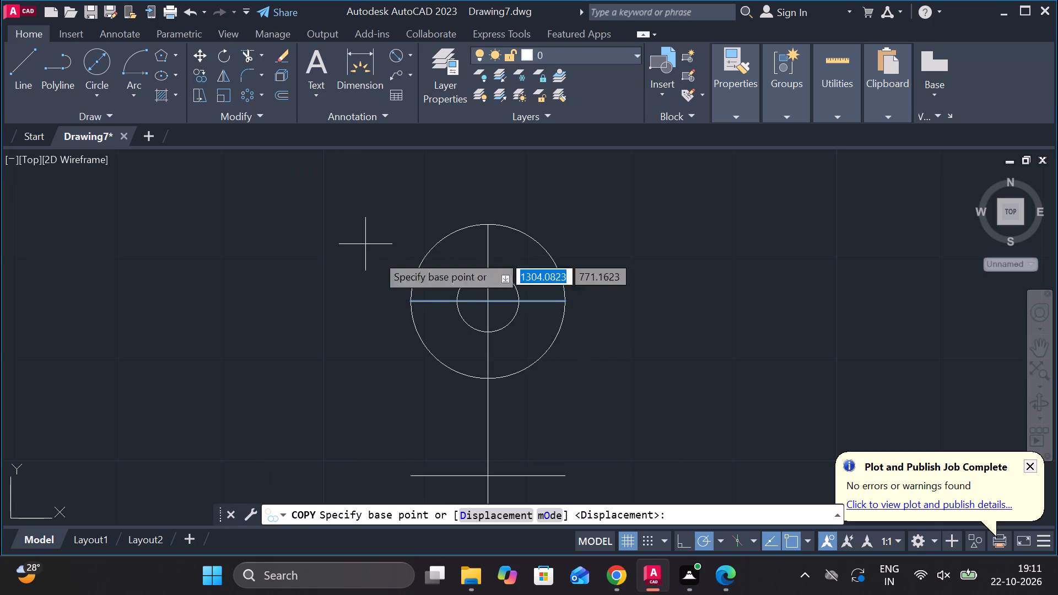
pyautogui.click(485, 301)
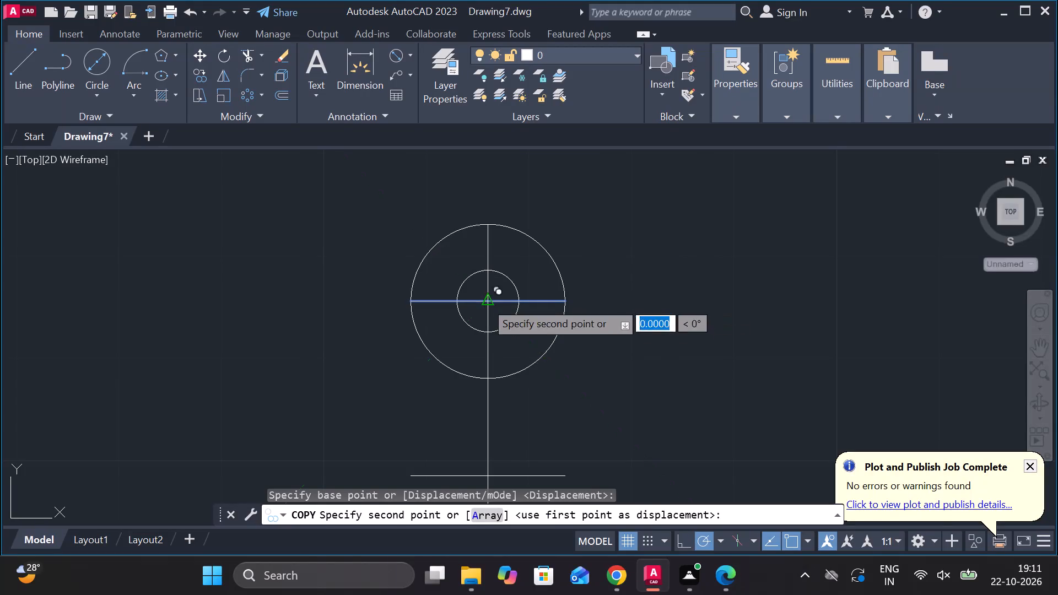
pyautogui.write('17')
pyautogui.press('Return')
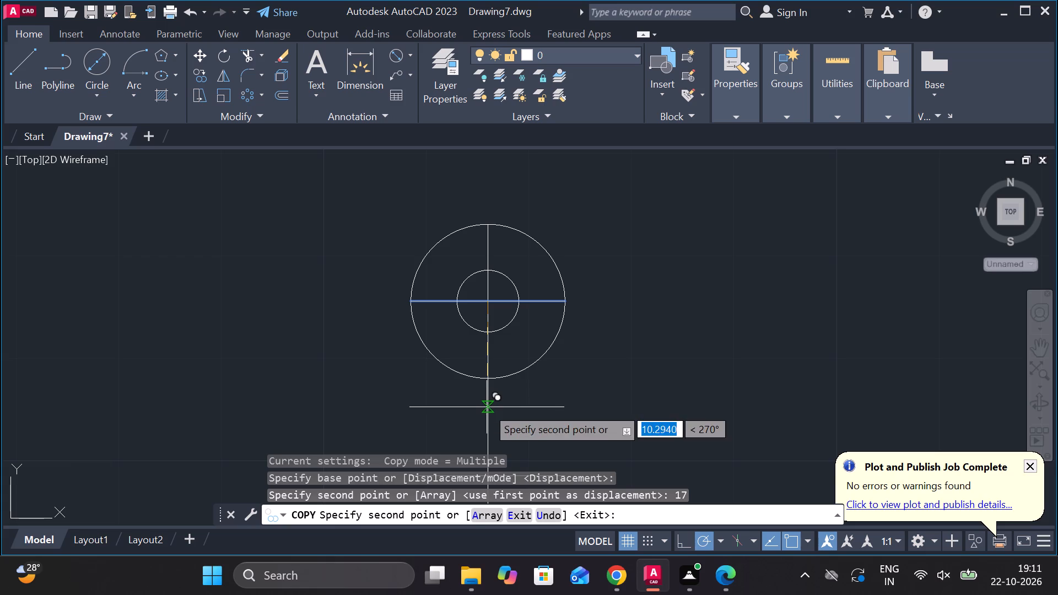
pyautogui.press('Escape')
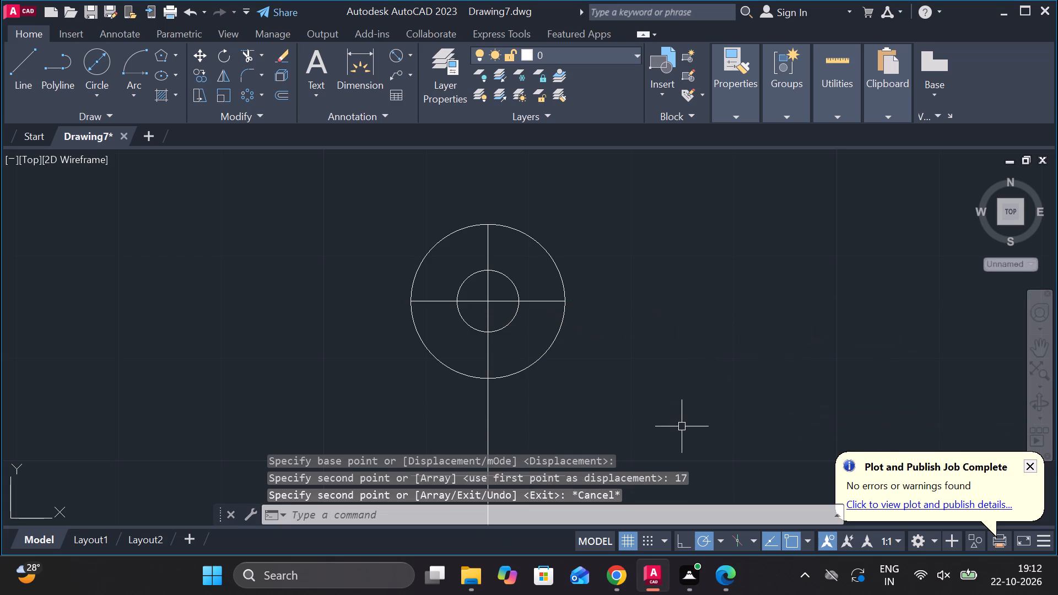
# Copy the circle's horizontal centre line once more, 17 units straight down from the circle centre.
pyautogui.click(542, 299)
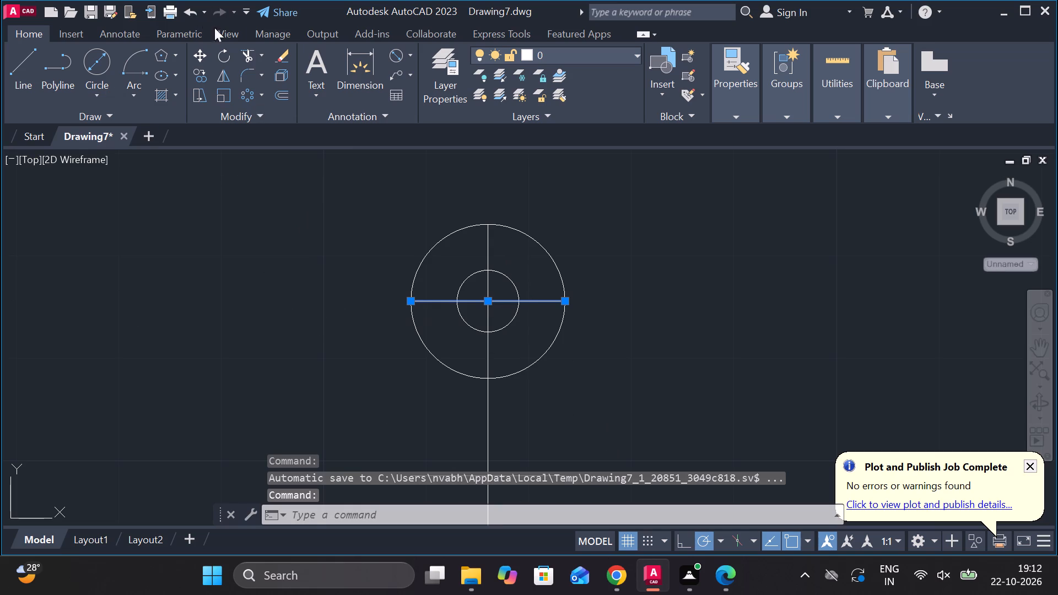
pyautogui.press('Escape')
pyautogui.click(545, 304)
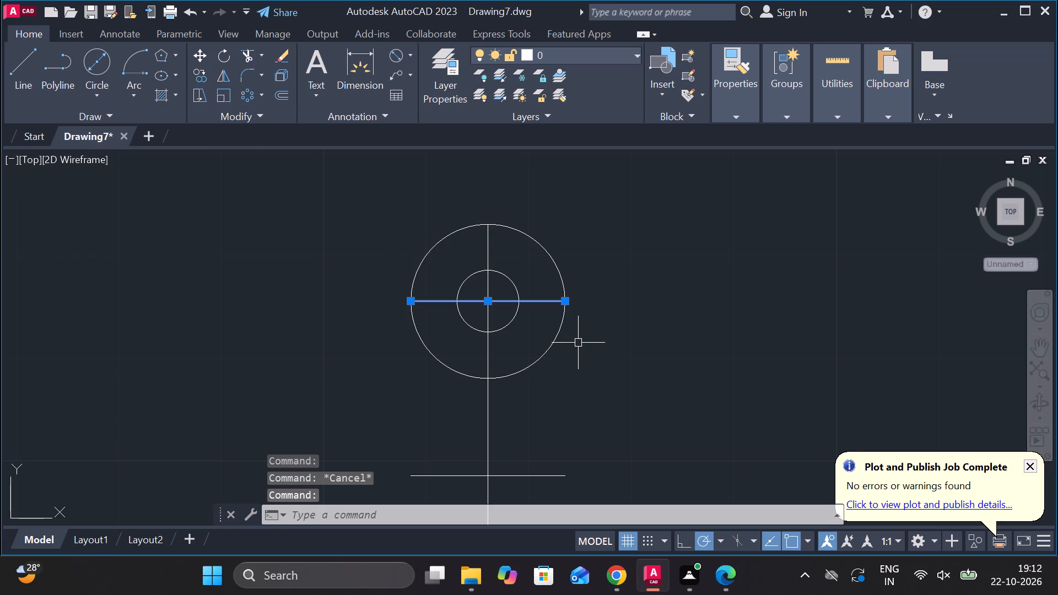
pyautogui.write('c0')
pyautogui.press('BackSpace')
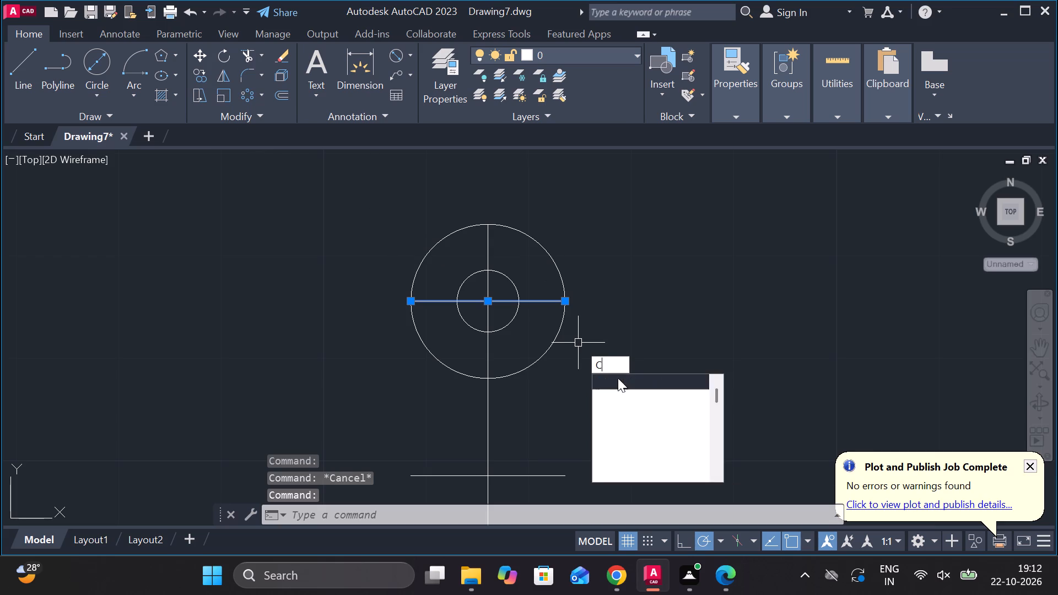
pyautogui.press('o')
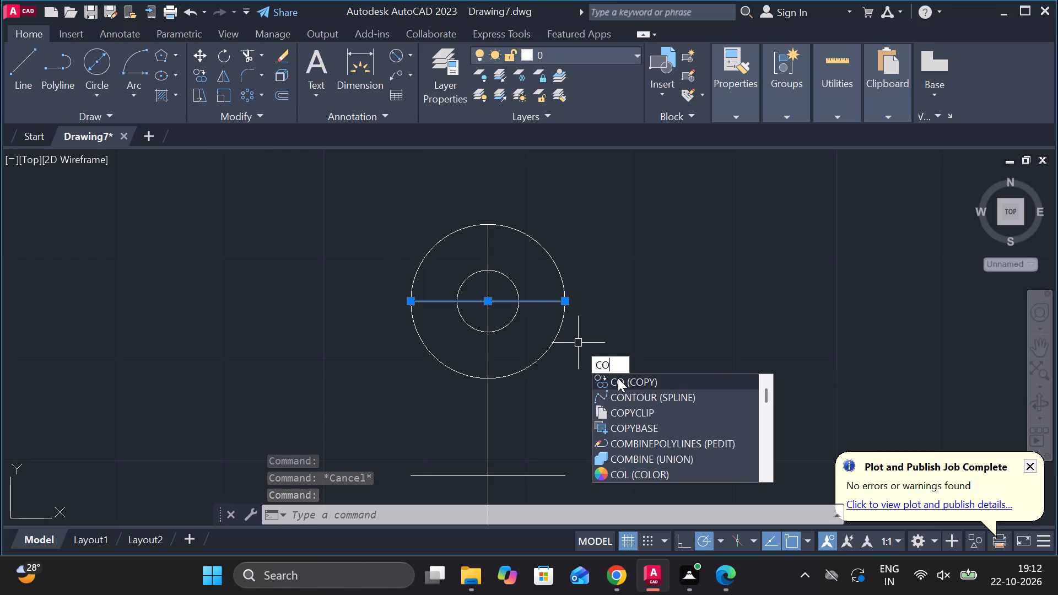
pyautogui.press('Return')
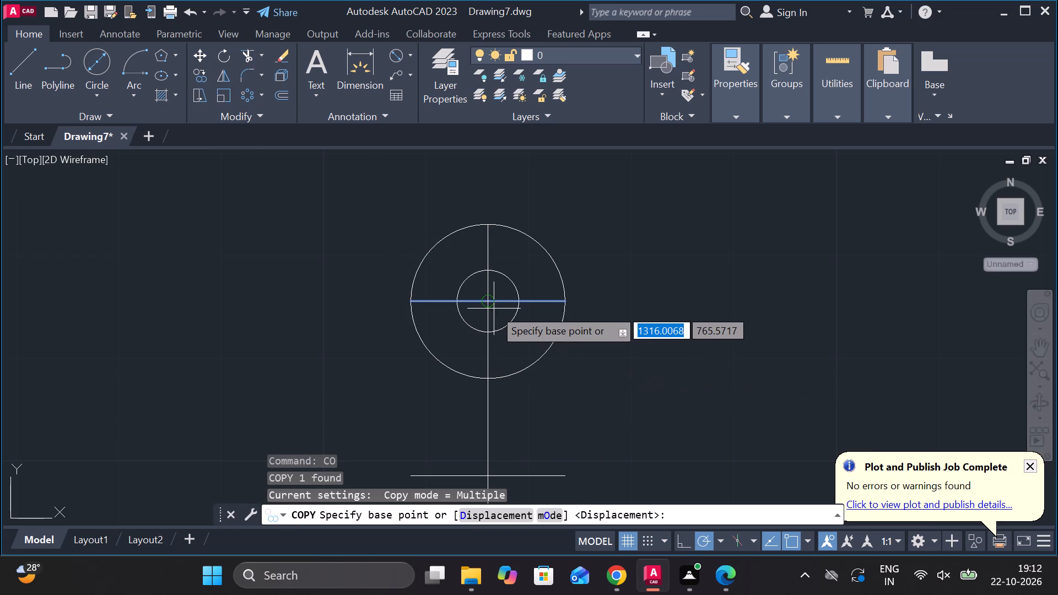
pyautogui.click(488, 305)
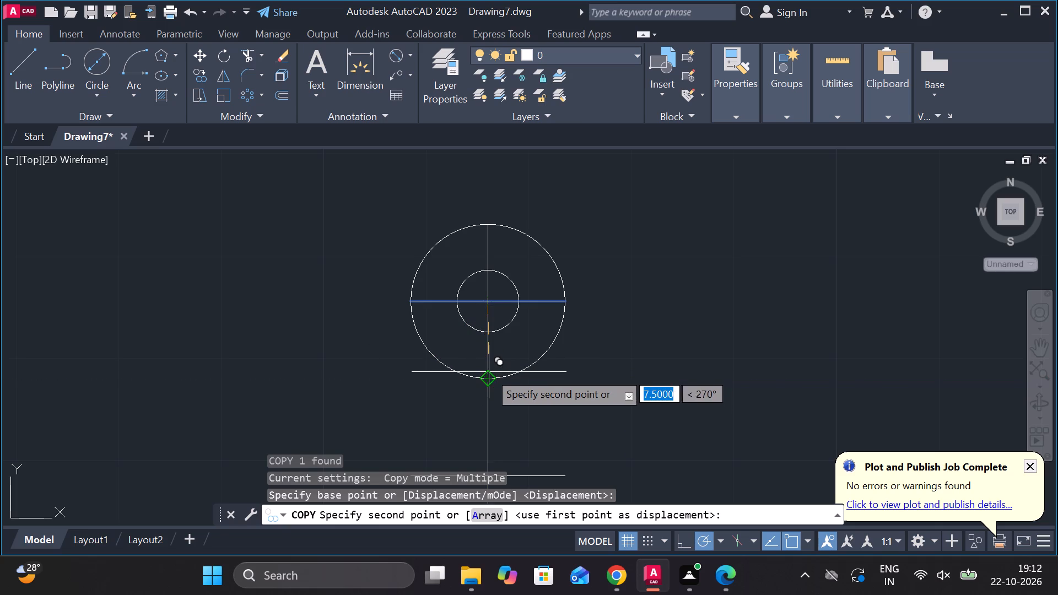
pyautogui.write('17')
pyautogui.press('Return')
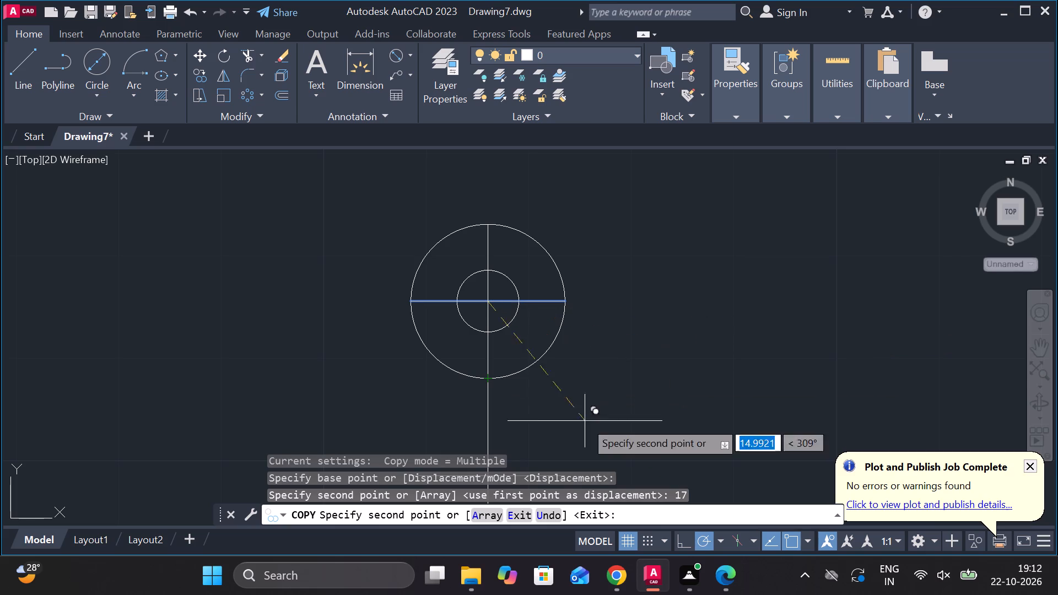
pyautogui.scroll(-4, 520, 412)
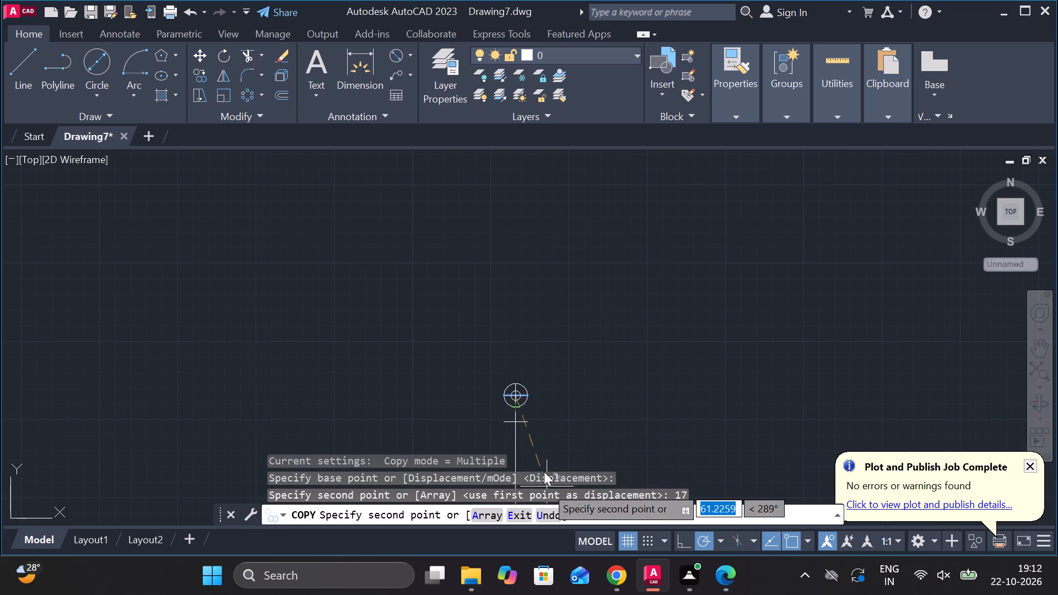
pyautogui.scroll(3, 514, 448)
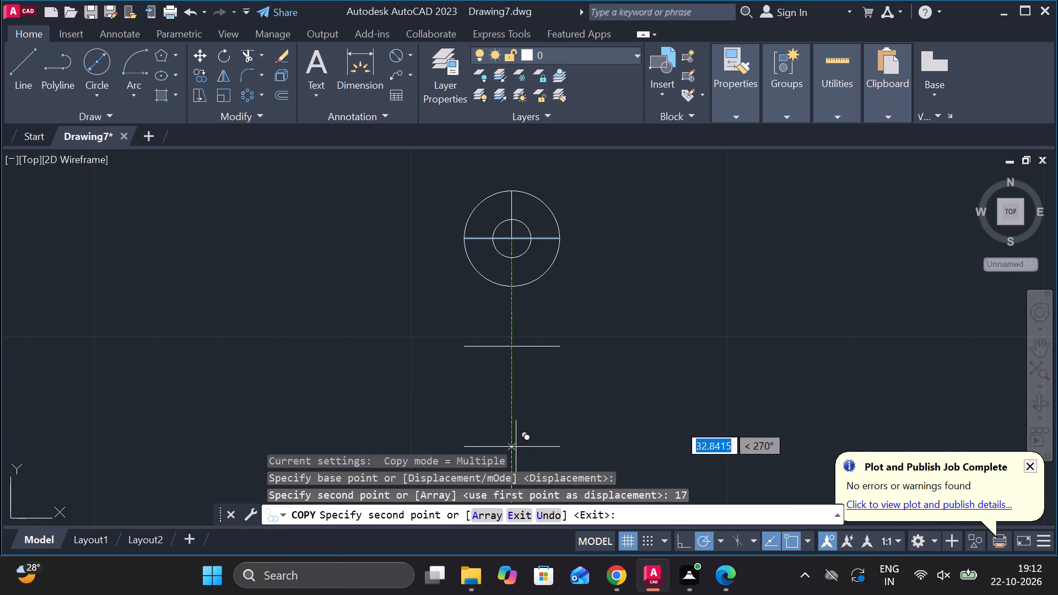
pyautogui.press('Escape')
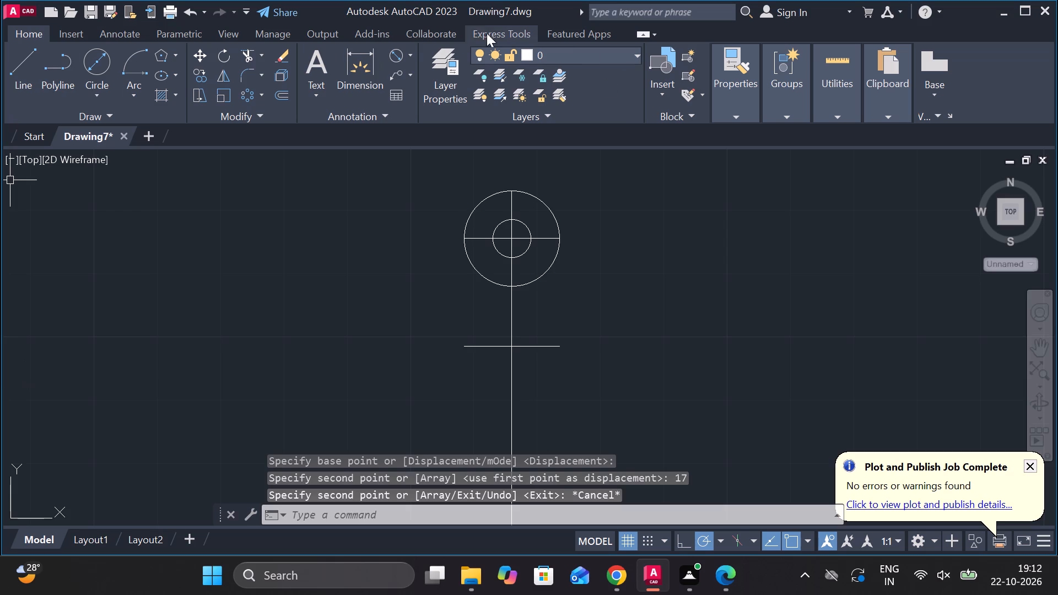
# Check the distance from the copied line's midpoint to the circle centre with a Linear dimension, without placing it.
pyautogui.click(407, 56)
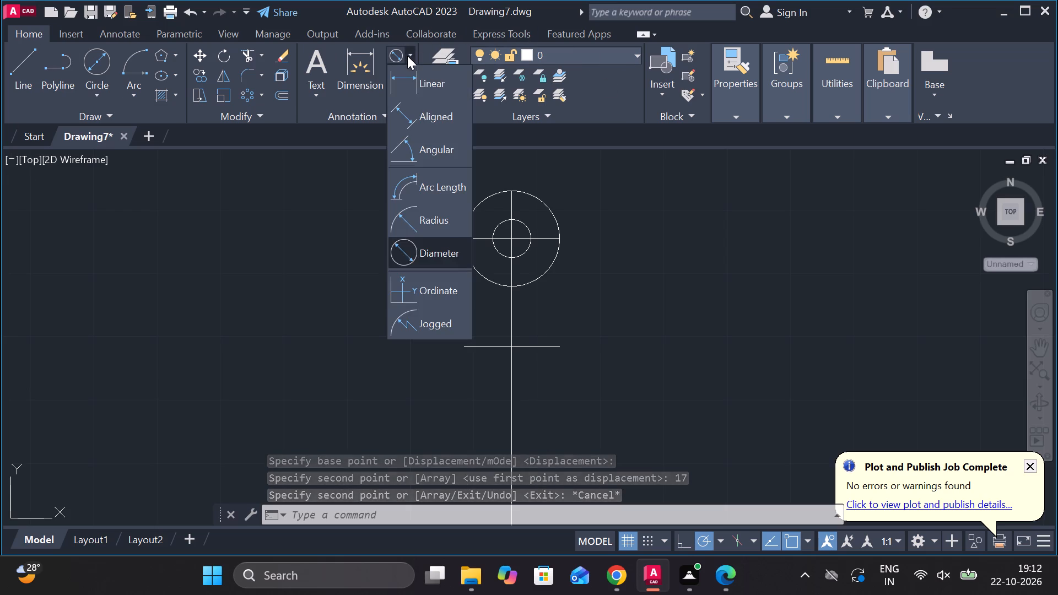
pyautogui.click(408, 80)
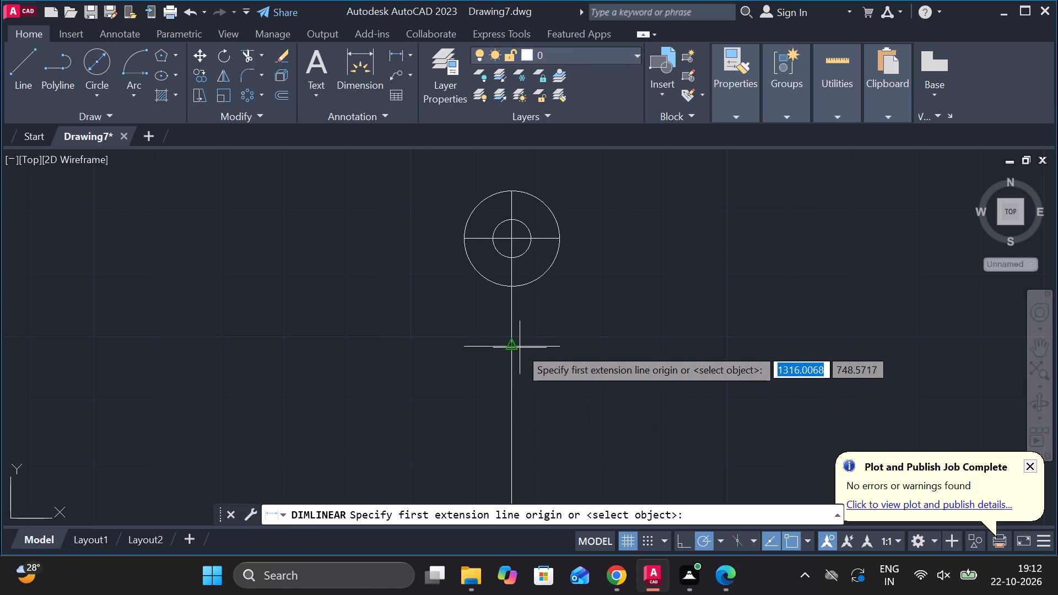
pyautogui.click(514, 347)
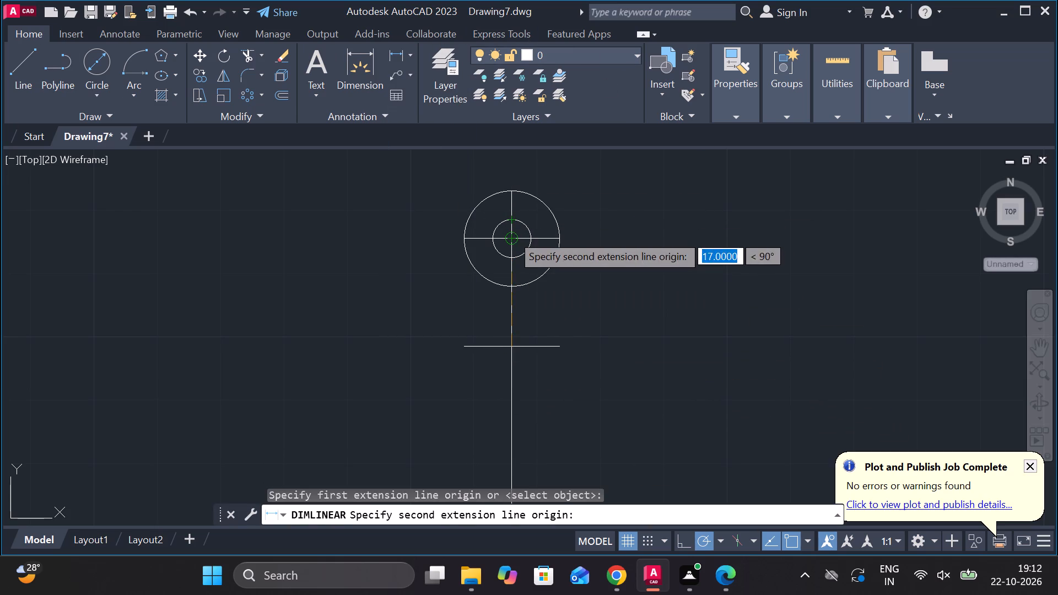
pyautogui.click(511, 234)
pyautogui.press('Escape')
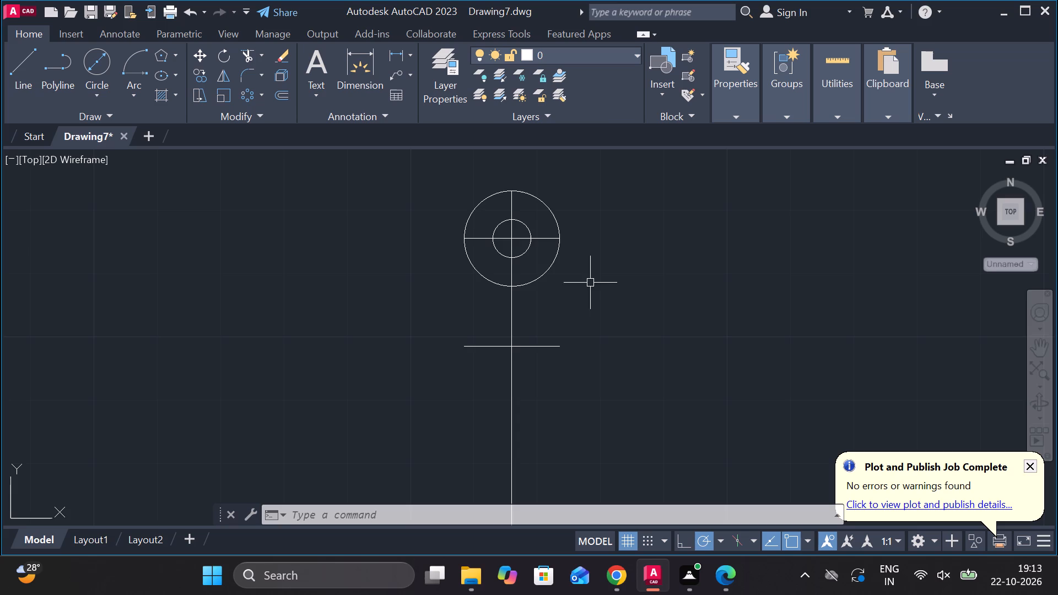
# Copy the circle's horizontal centre line 75 units straight down from the circle centre.
pyautogui.click(522, 237)
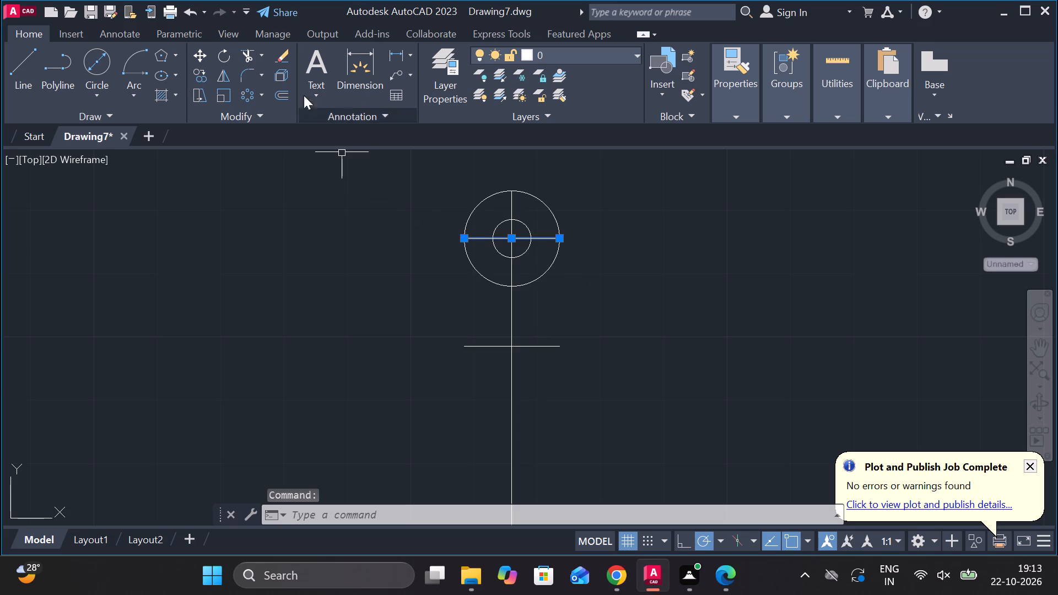
pyautogui.click(201, 73)
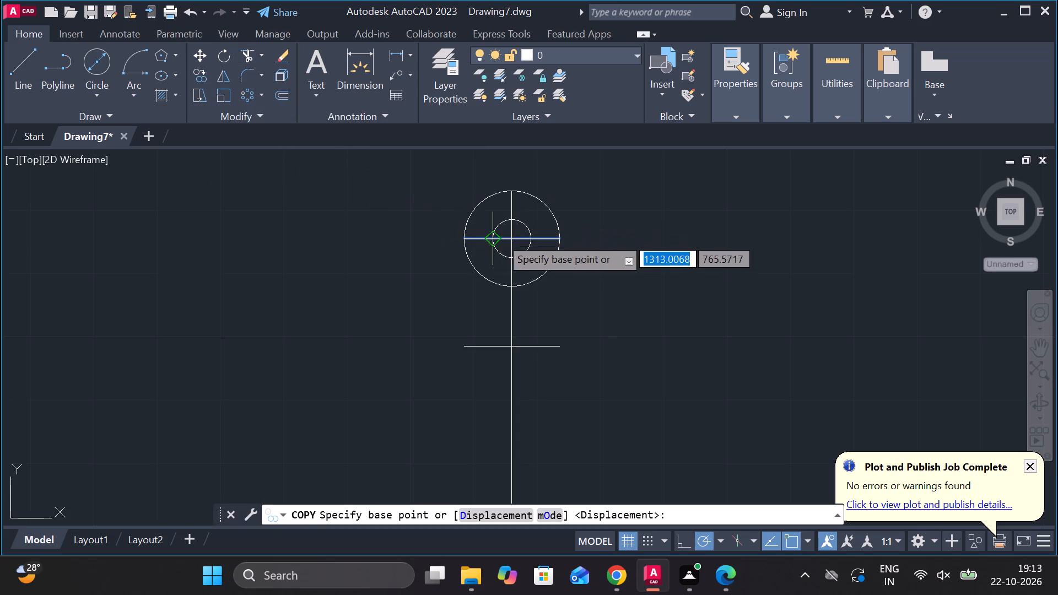
pyautogui.click(514, 239)
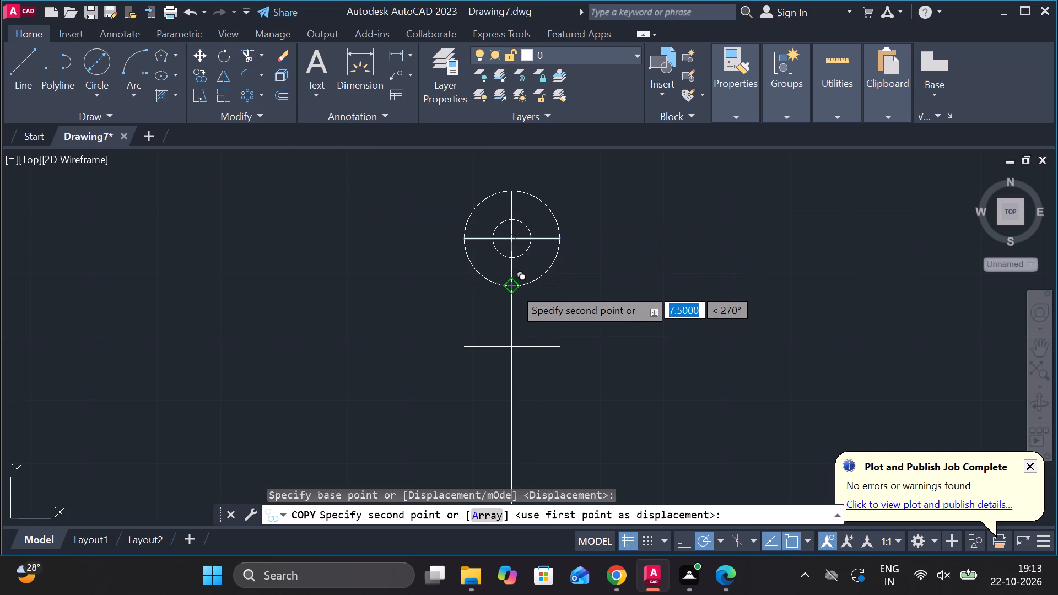
pyautogui.write('75')
pyautogui.press('Return')
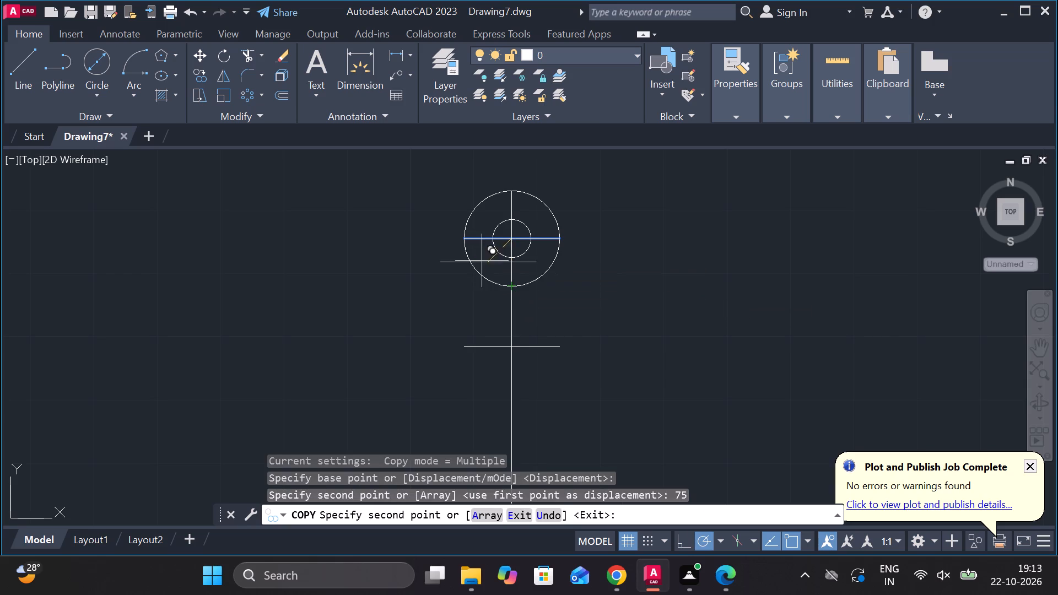
pyautogui.scroll(-4, 657, 325)
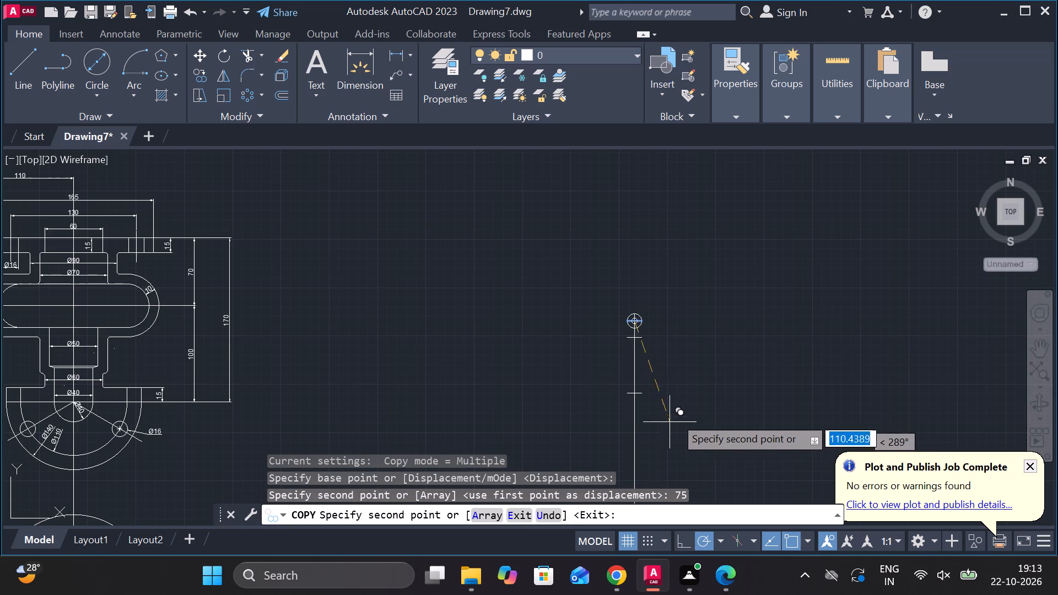
pyautogui.press('Escape')
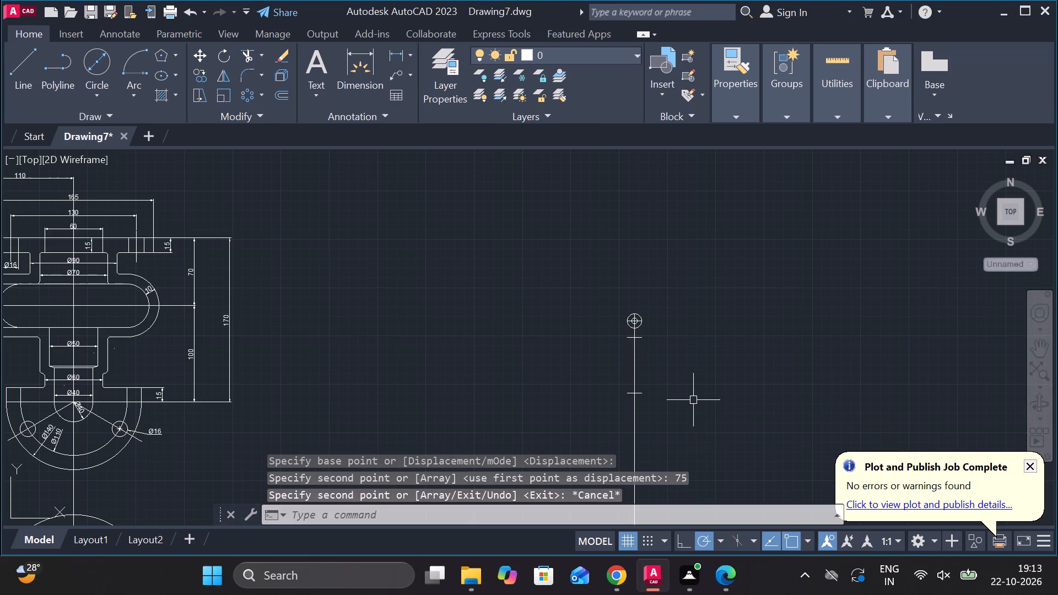
# Draw two vertical lines from the outer circle's left and right quadrants down to the ends of the lowest horizontal line.
pyautogui.scroll(2, 648, 422)
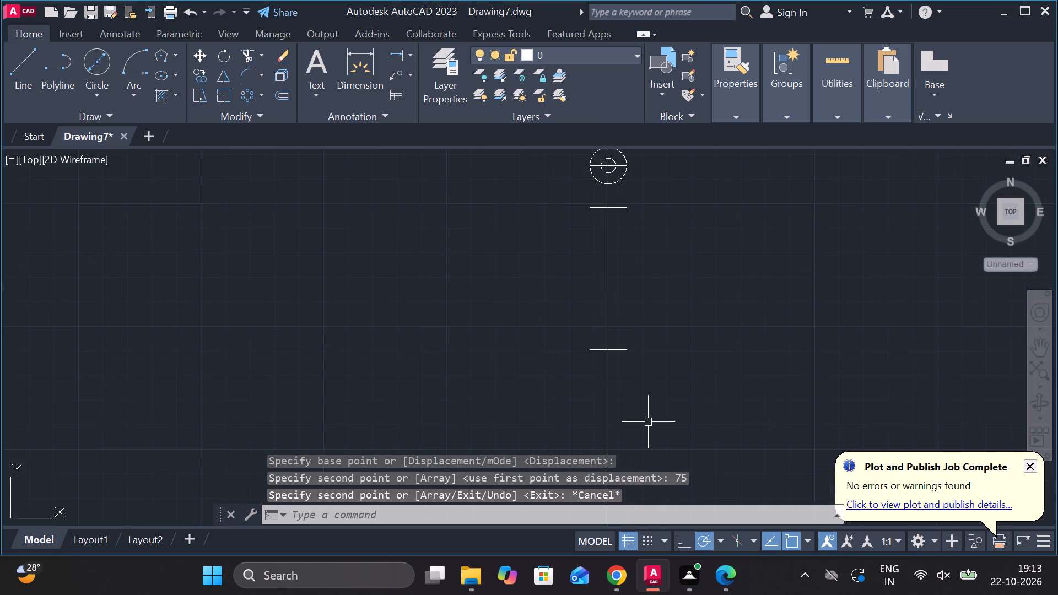
pyautogui.click(20, 69)
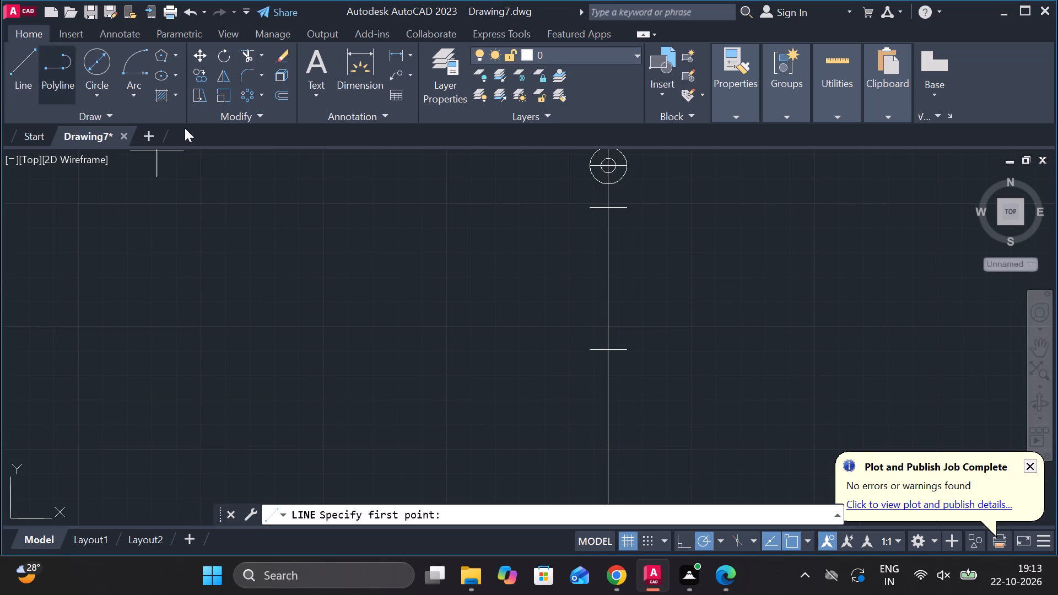
pyautogui.click(587, 166)
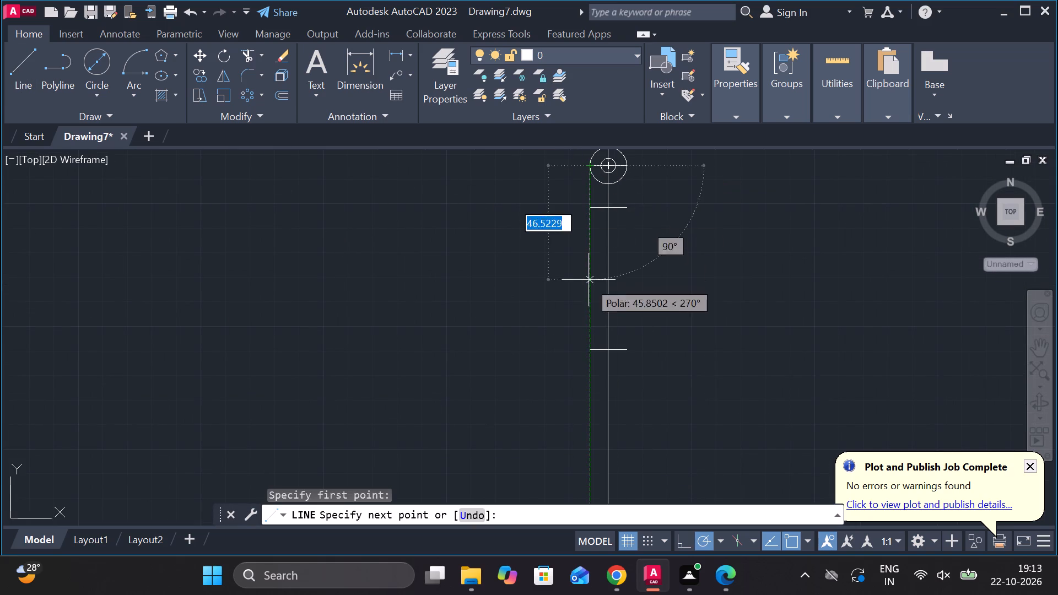
pyautogui.click(591, 348)
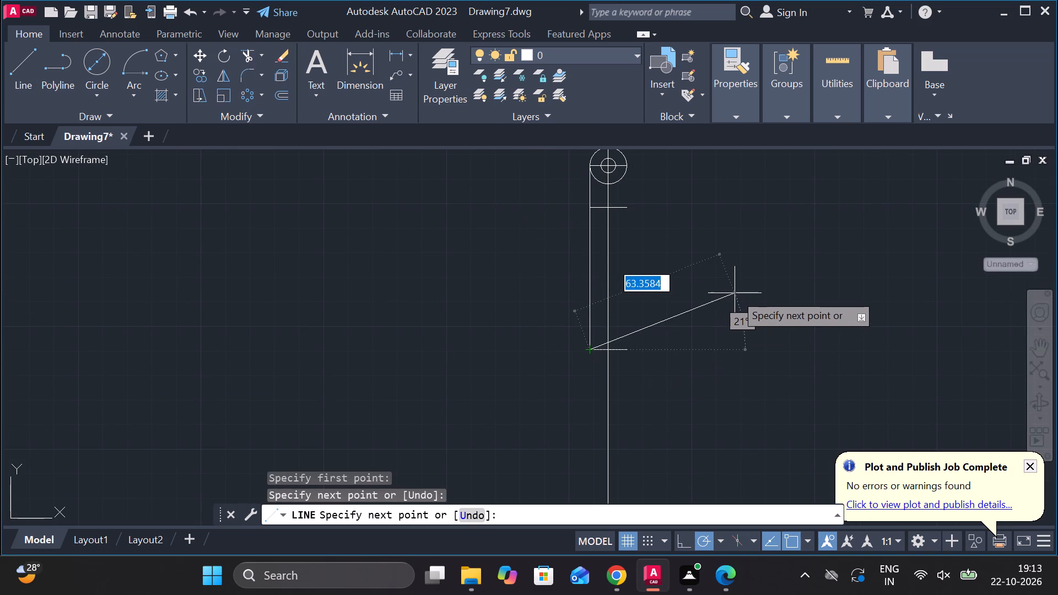
pyautogui.press('Escape')
pyautogui.click(8, 72)
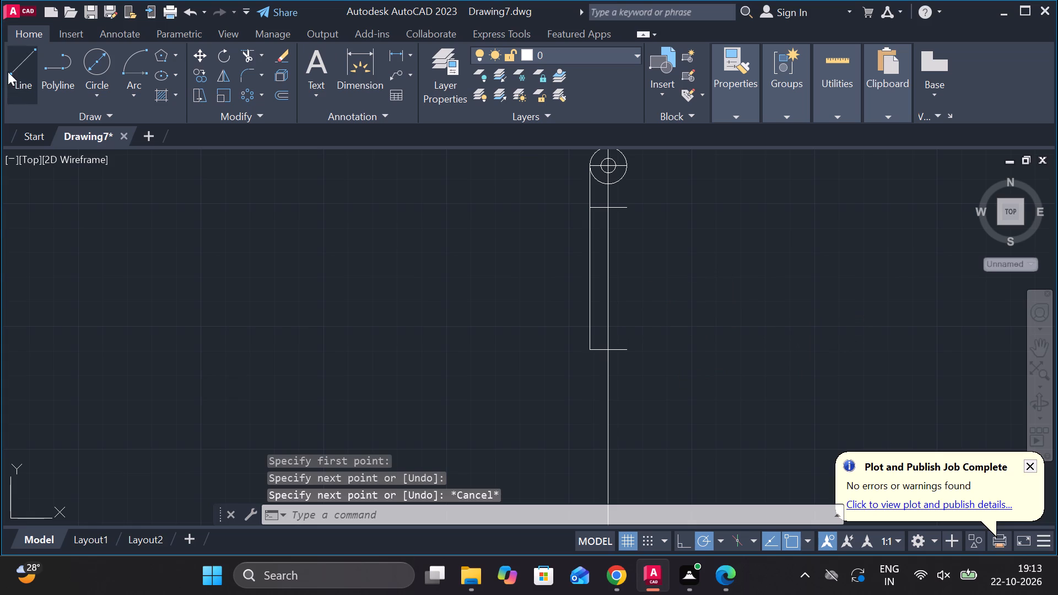
pyautogui.click(630, 166)
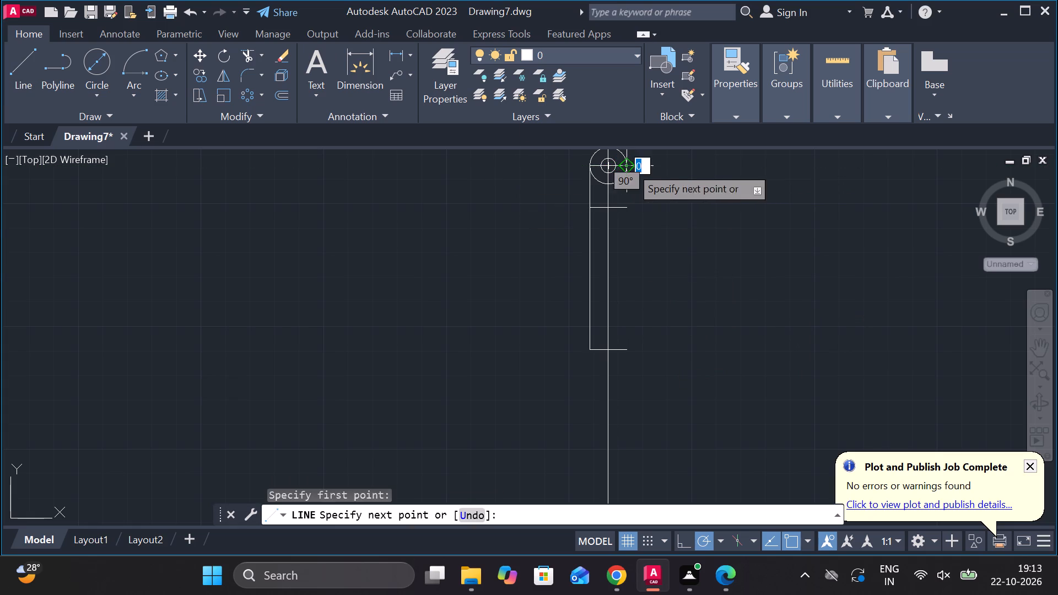
pyautogui.click(626, 348)
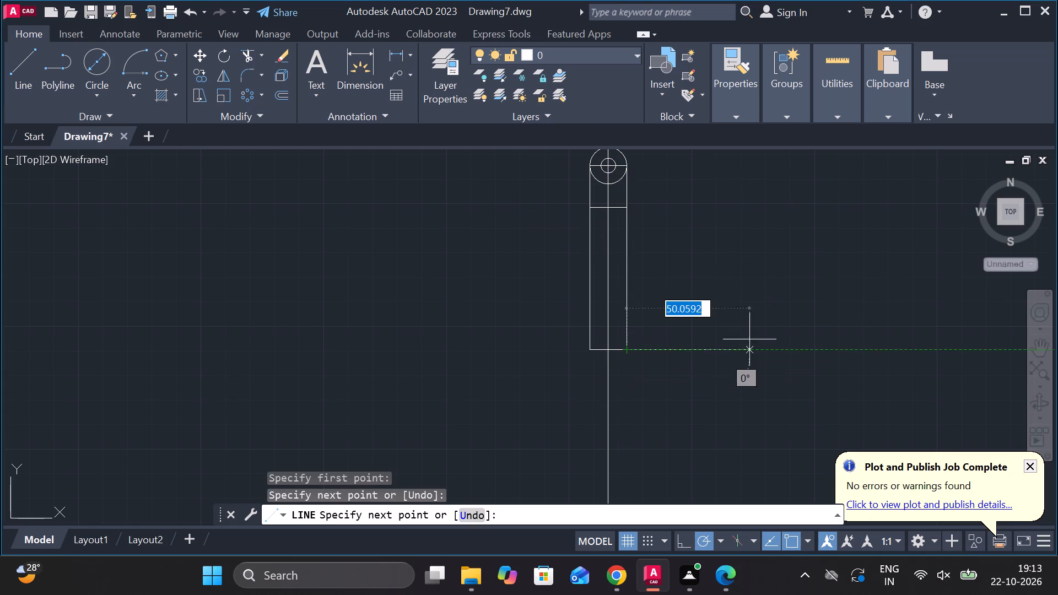
pyautogui.press('Escape')
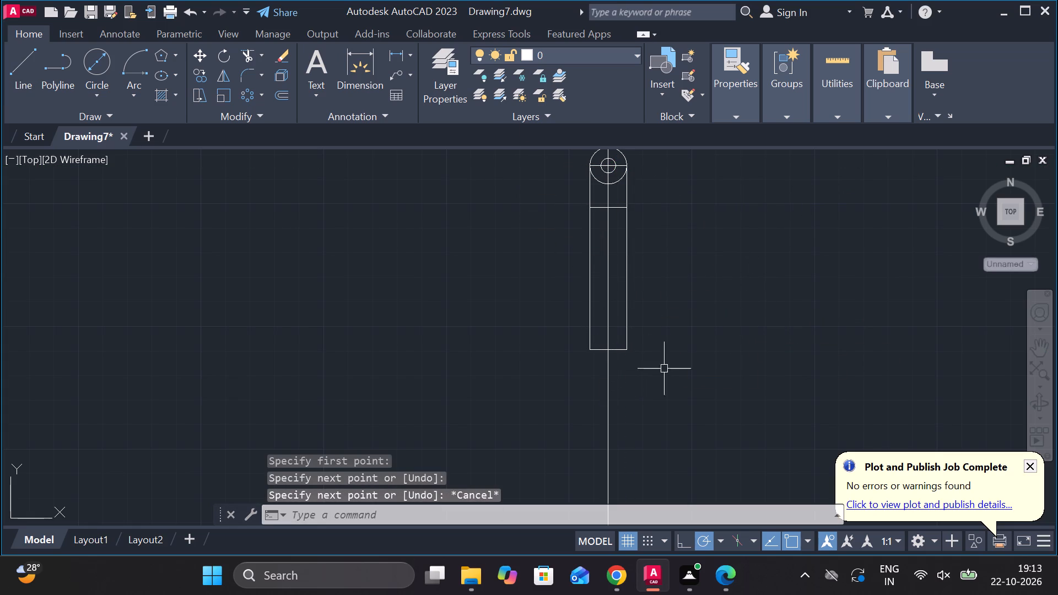
# Trim the vertical centre line's excess below the lowest horizontal line.
pyautogui.scroll(-1, 681, 353)
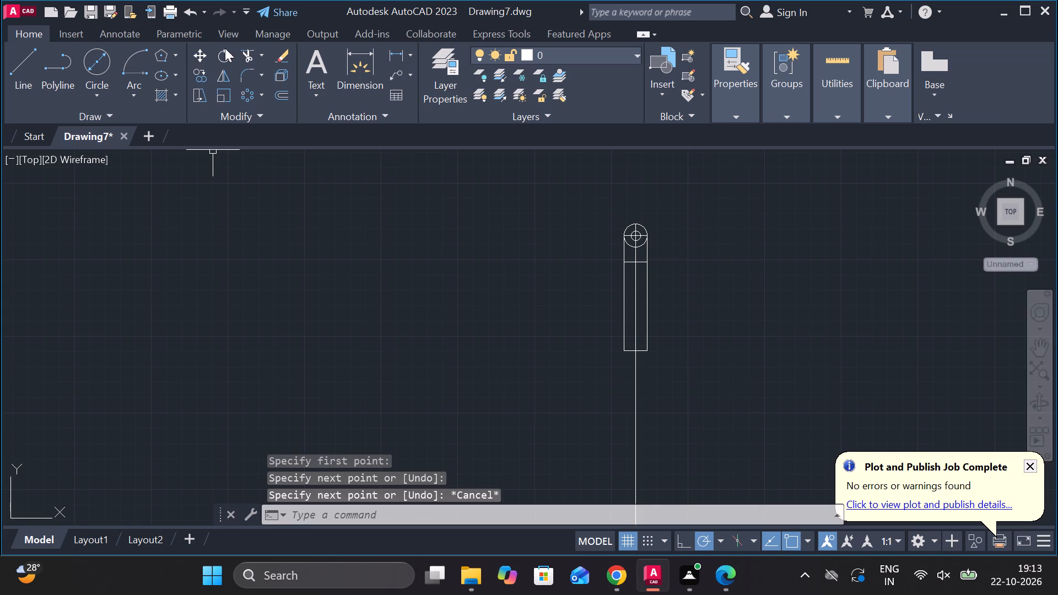
pyautogui.click(245, 47)
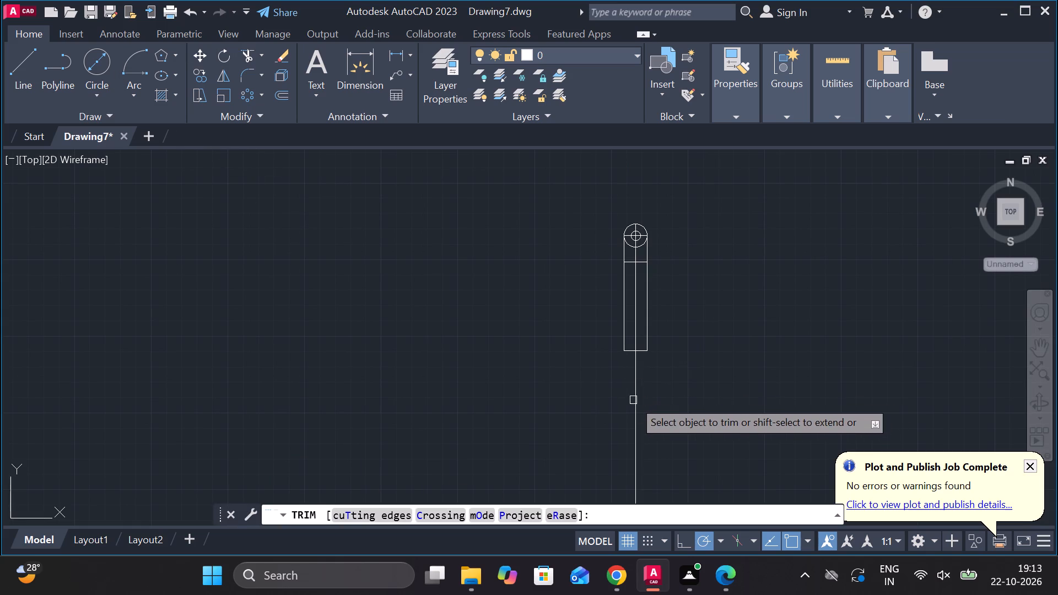
pyautogui.click(633, 400)
pyautogui.scroll(2, 661, 287)
pyautogui.scroll(-1, 661, 287)
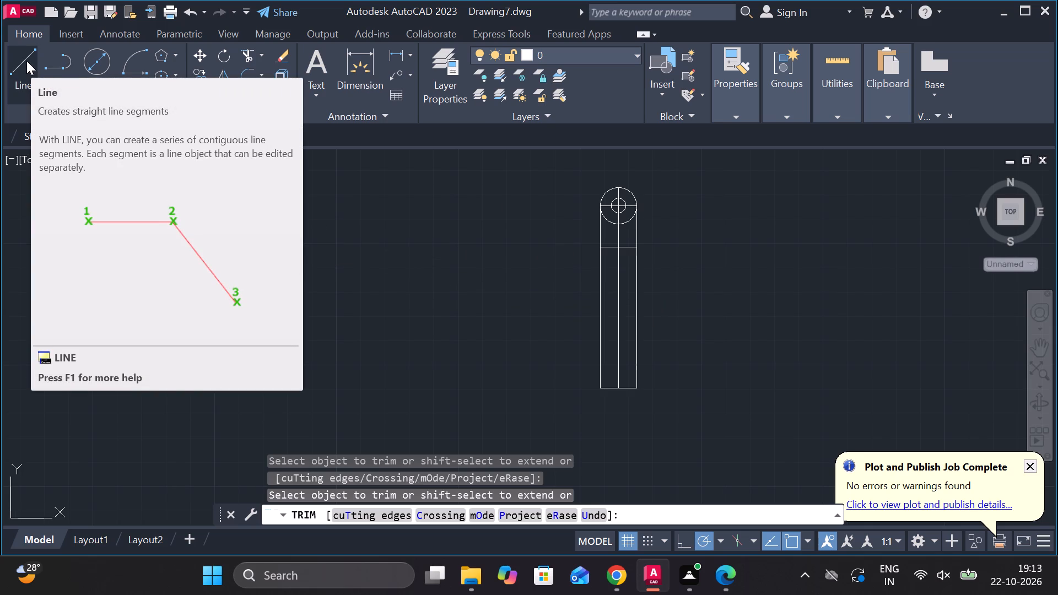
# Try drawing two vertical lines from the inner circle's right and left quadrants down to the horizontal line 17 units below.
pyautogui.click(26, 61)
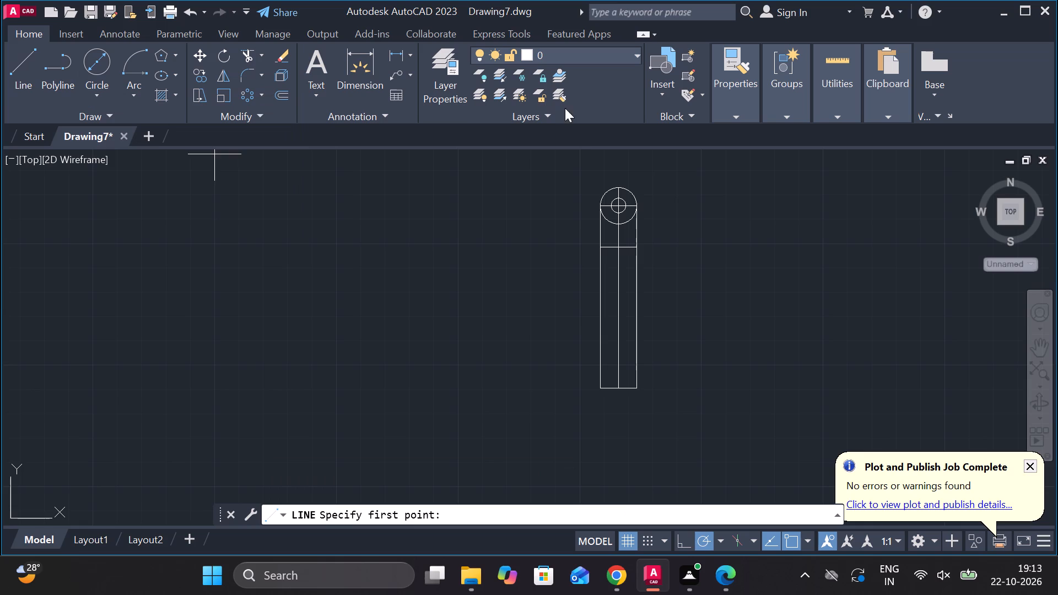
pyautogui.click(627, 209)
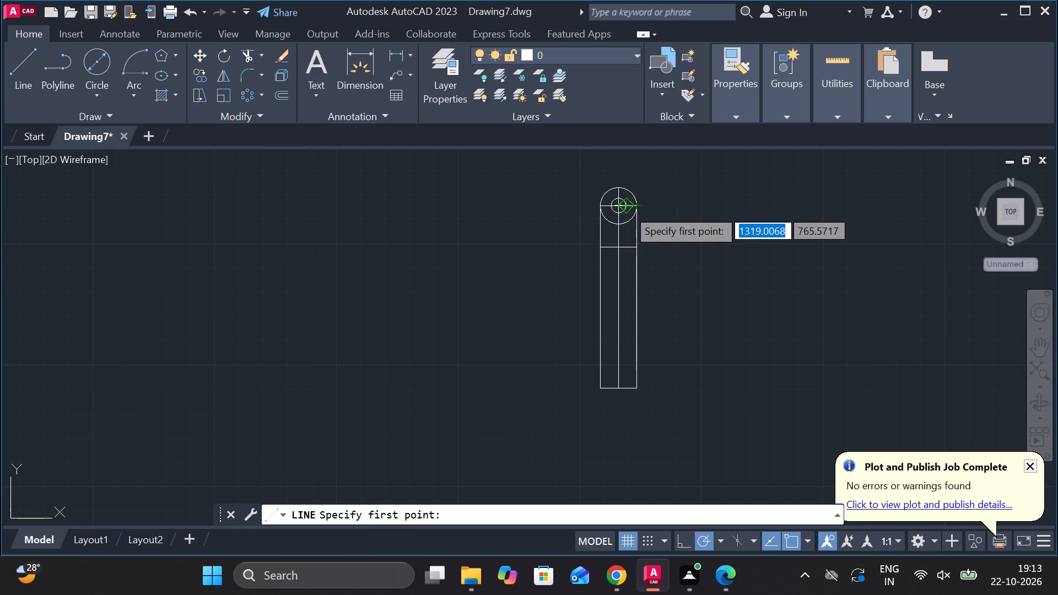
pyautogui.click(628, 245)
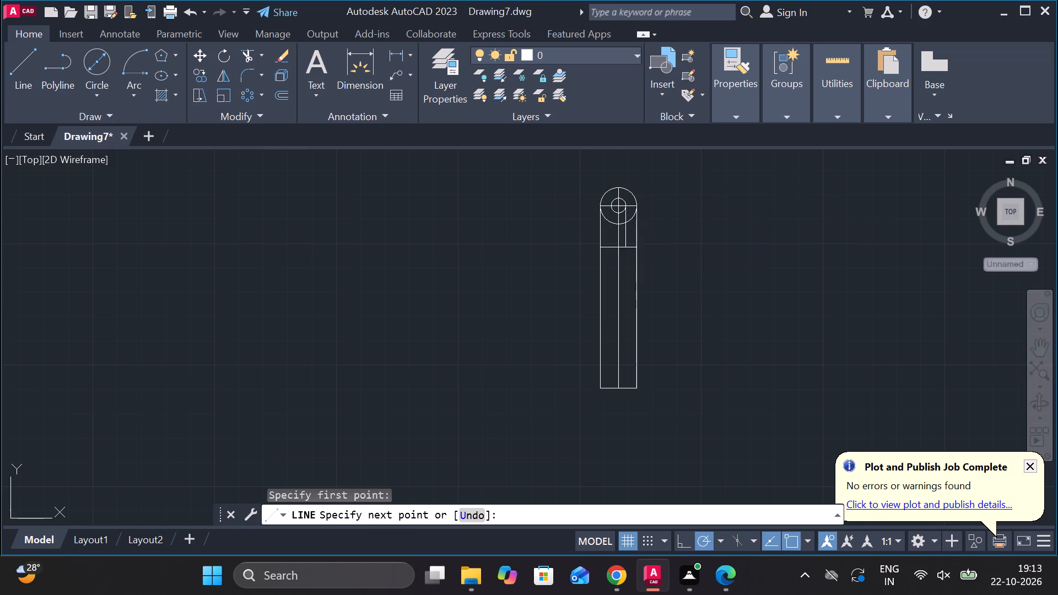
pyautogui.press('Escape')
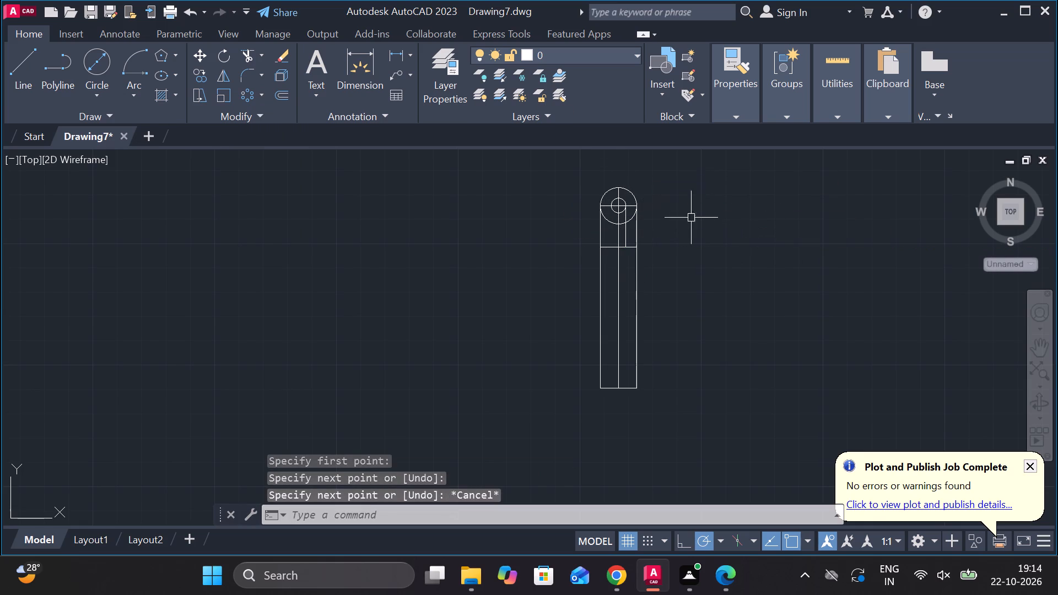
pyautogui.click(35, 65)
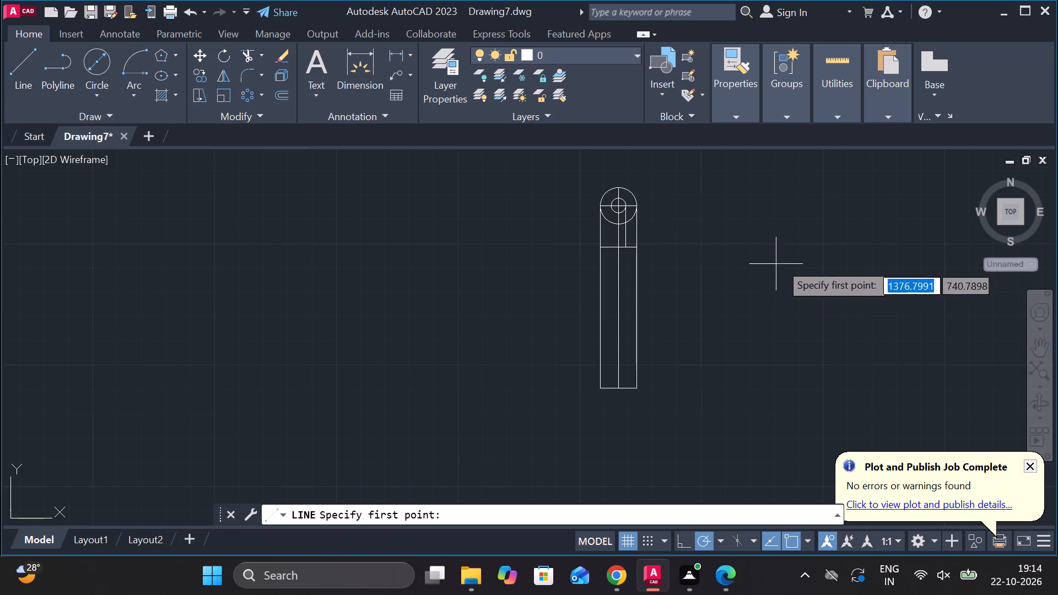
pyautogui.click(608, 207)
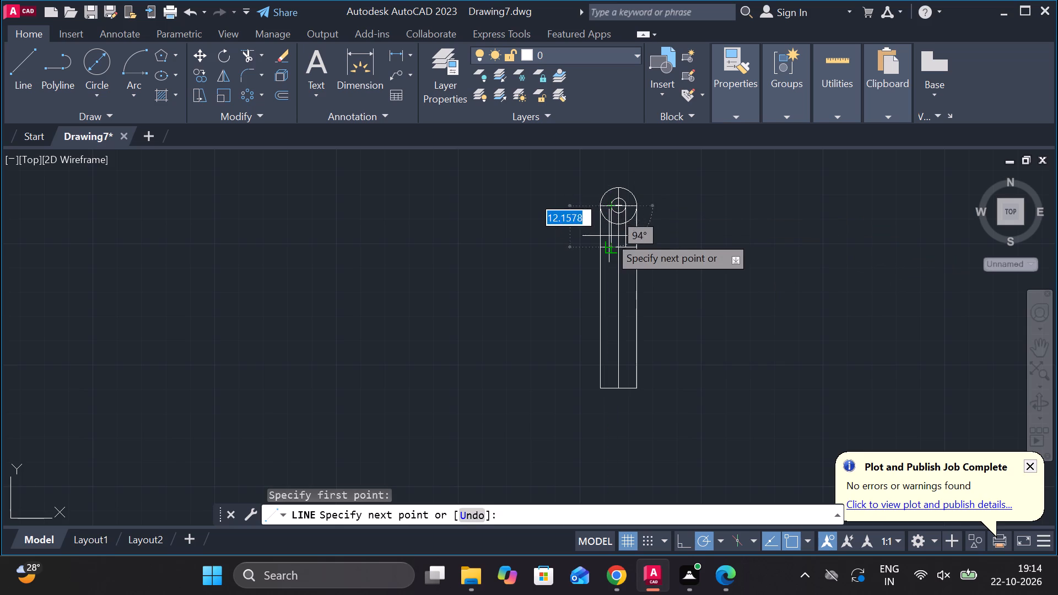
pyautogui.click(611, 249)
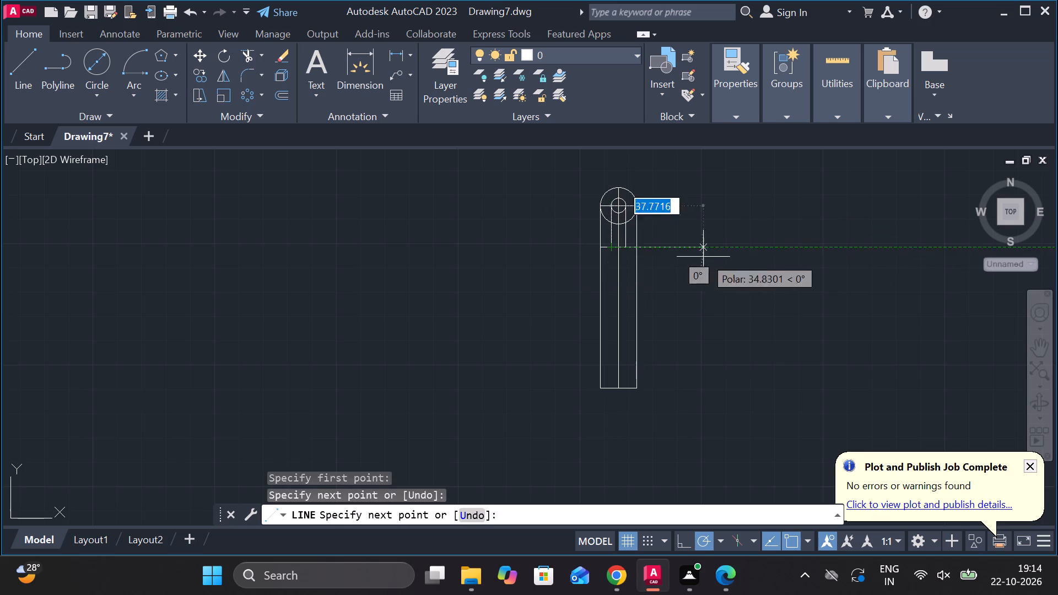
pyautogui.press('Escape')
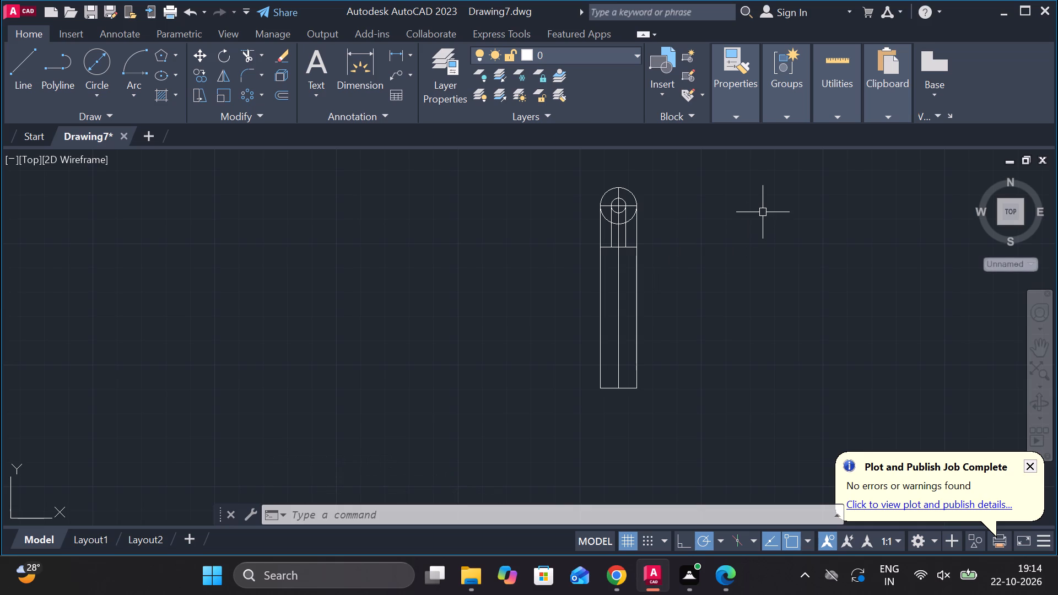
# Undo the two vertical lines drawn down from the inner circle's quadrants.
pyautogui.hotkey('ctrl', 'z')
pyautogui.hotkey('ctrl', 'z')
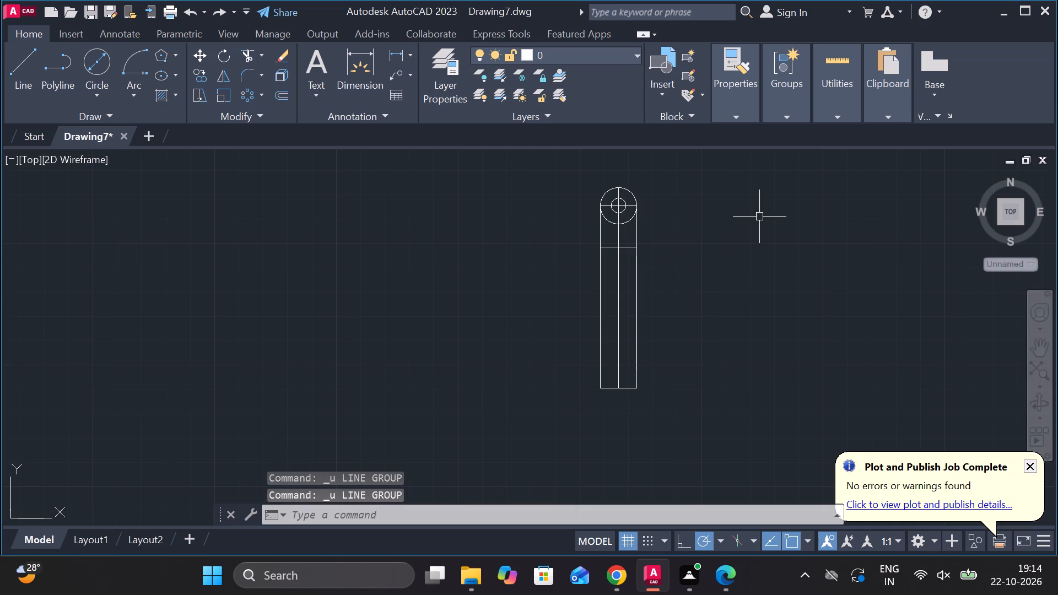